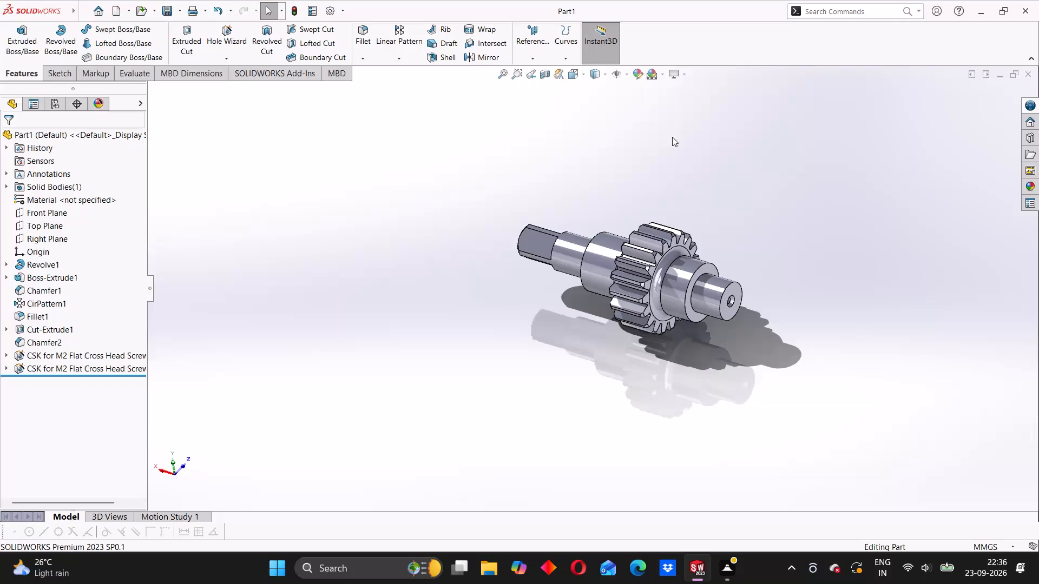
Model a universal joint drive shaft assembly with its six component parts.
Close the CAD application in which the gear shaft part is open.
left_click(1025, 14)
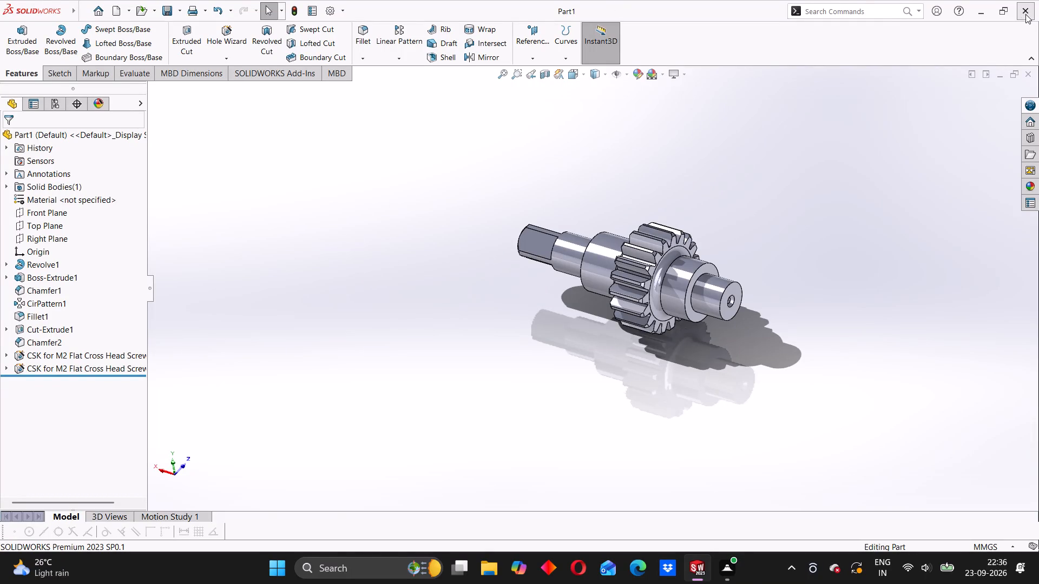
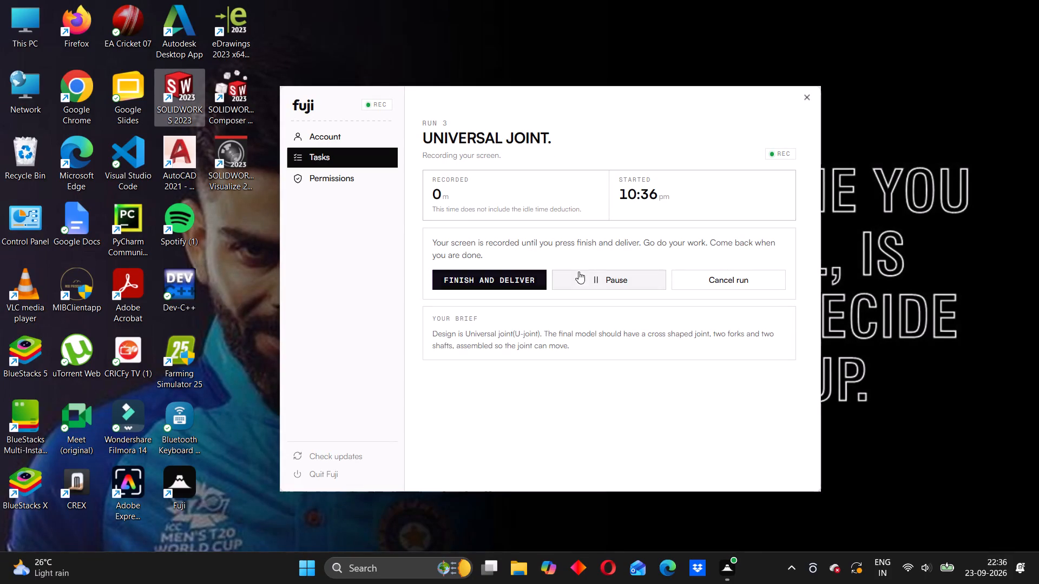
Launch SOLIDWORKS 2023 from the desktop for the universal joint design.
double_click(179, 88)
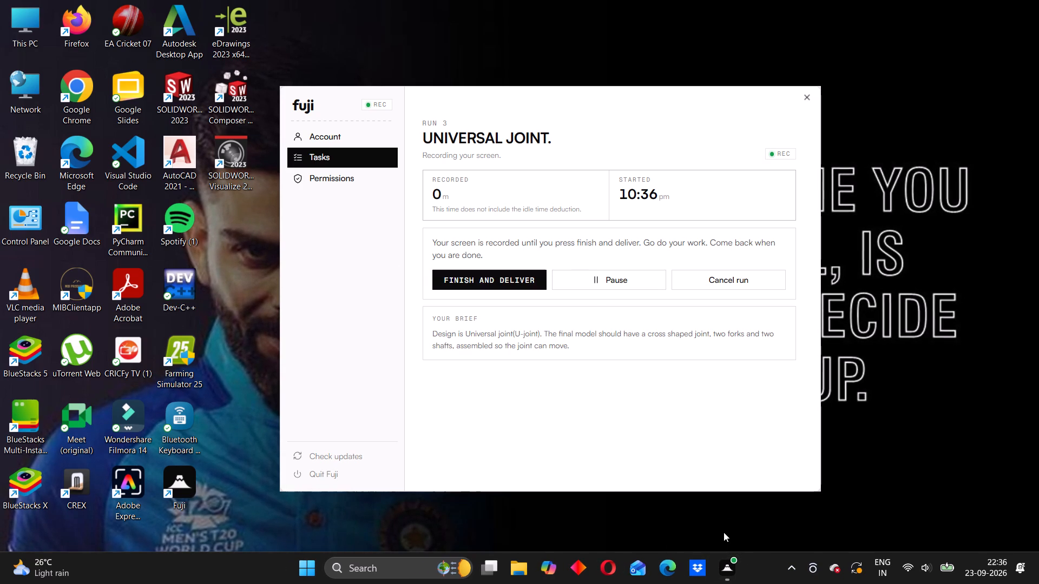
left_click(440, 78)
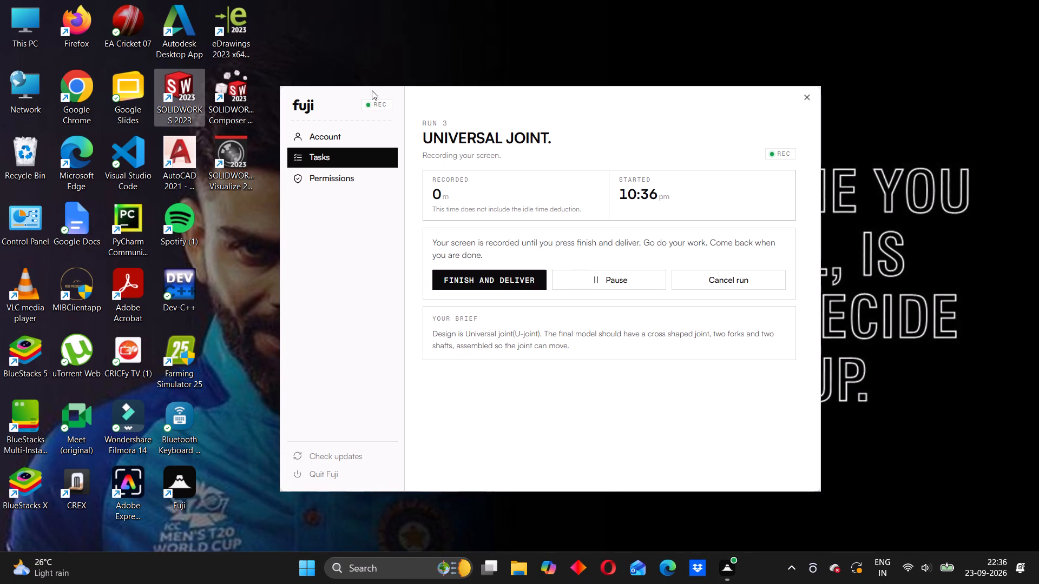
double_click(179, 83)
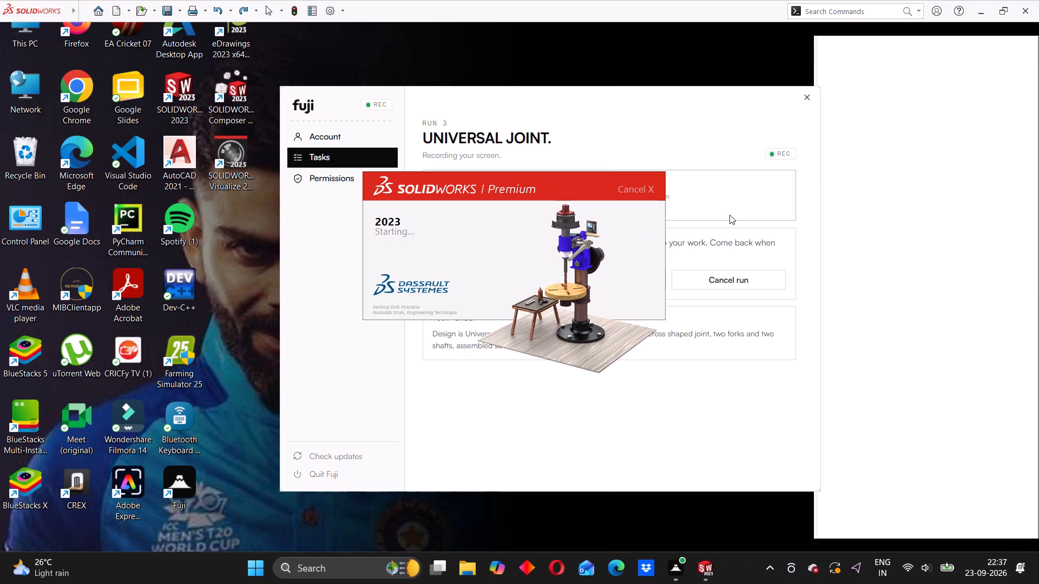
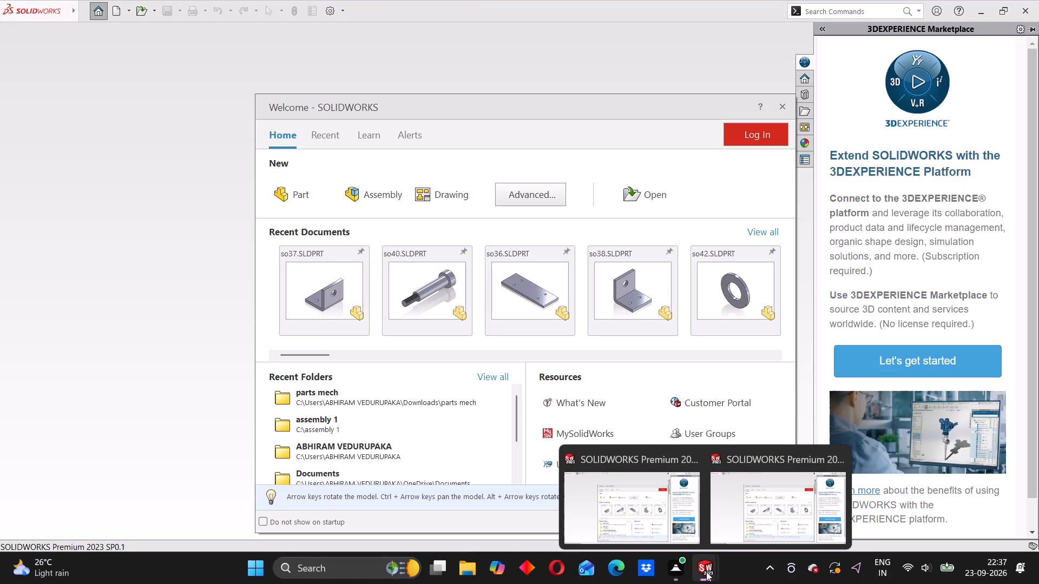
Close the duplicate SOLIDWORKS window.
left_click(691, 452)
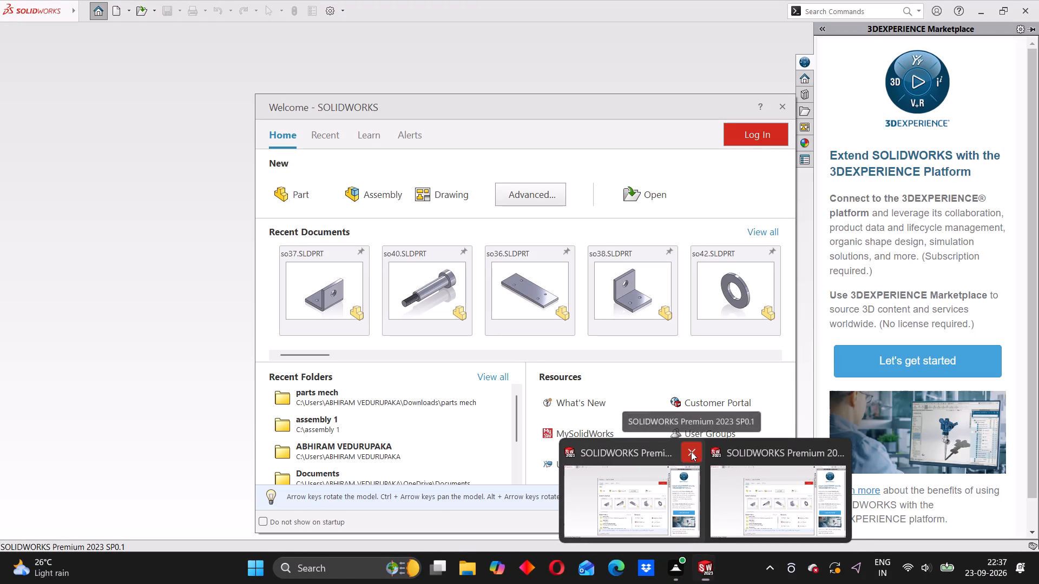
left_click(724, 575)
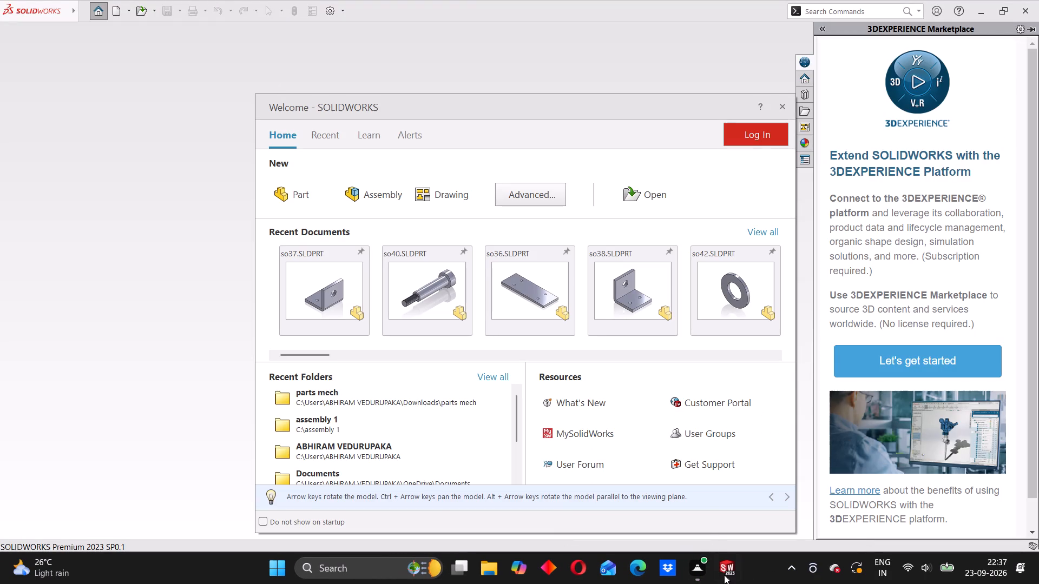
Create a new part and start a sketch on the Front Plane.
left_click(303, 200)
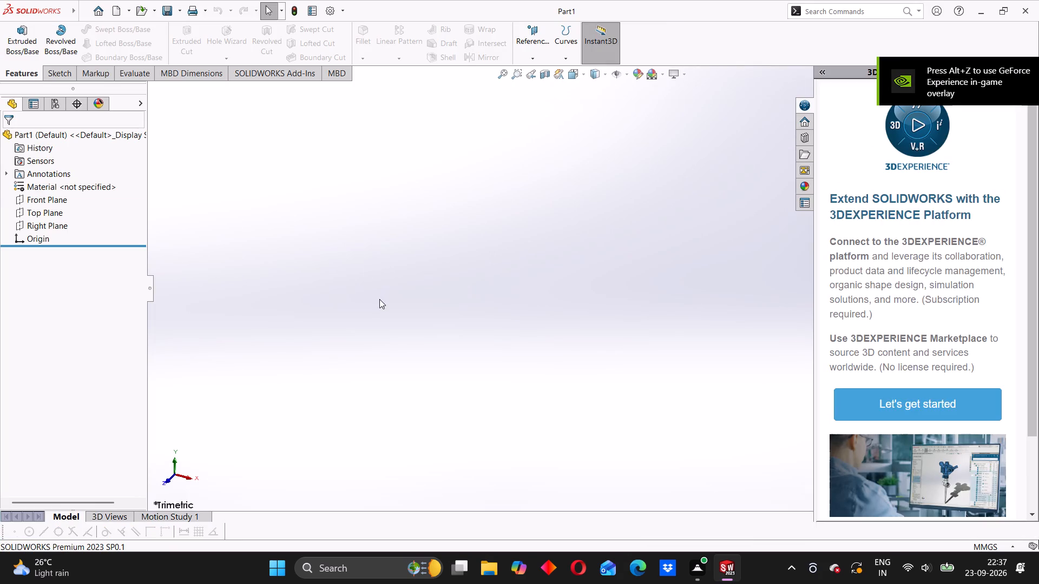
left_click(42, 201)
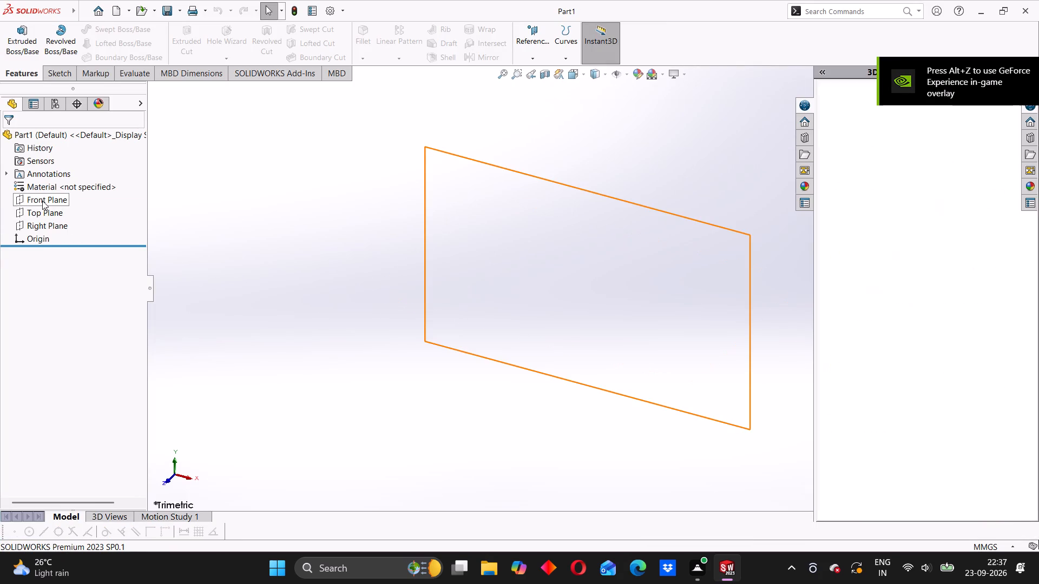
left_click(51, 187)
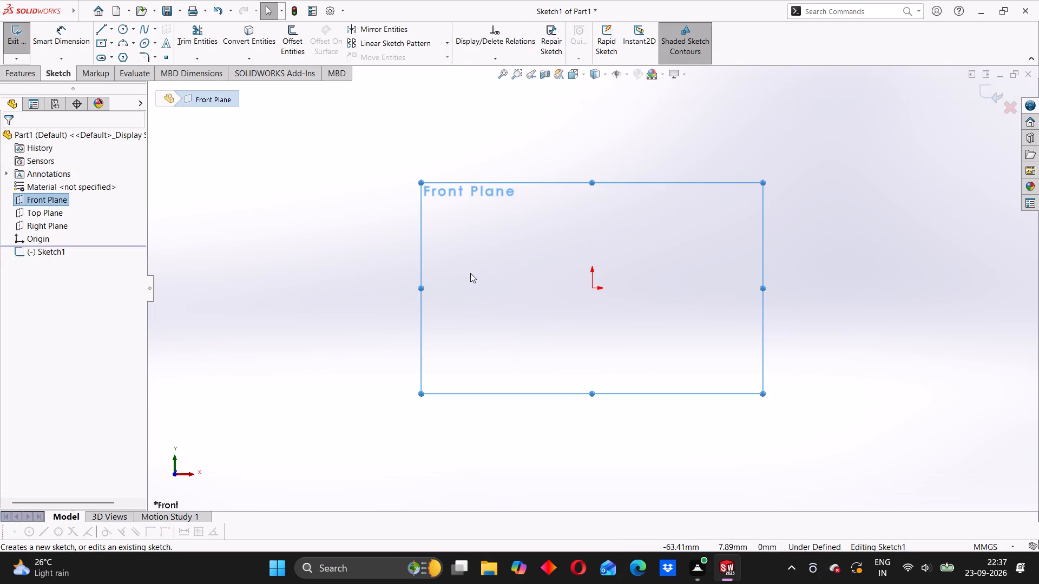
Sketch connected lines from the origin: about 8 mm up, 6 mm right, 4 mm down, a short run right, then 4 mm up.
scroll(470, 273, "down", 2)
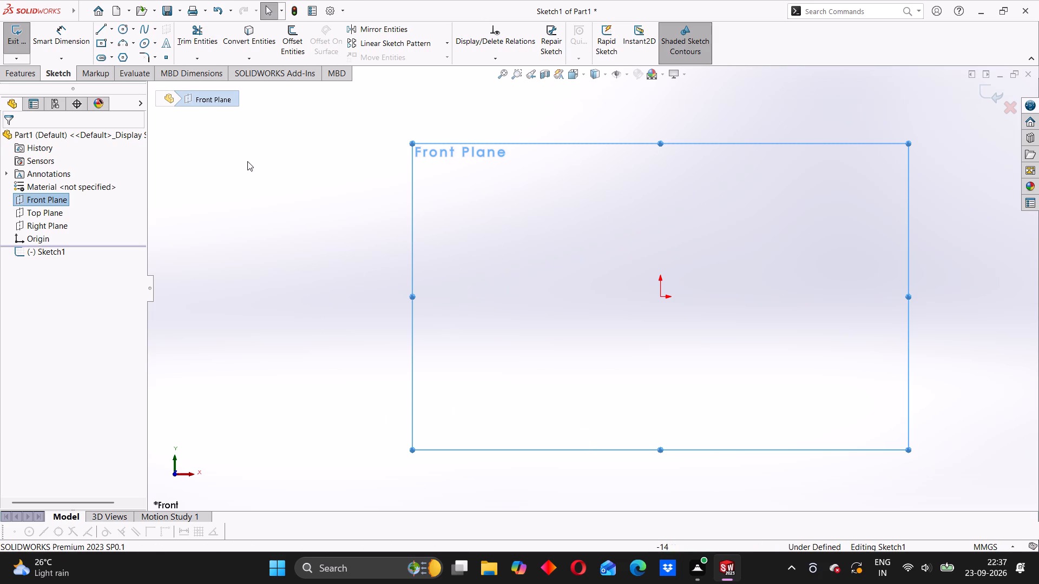
left_click(103, 29)
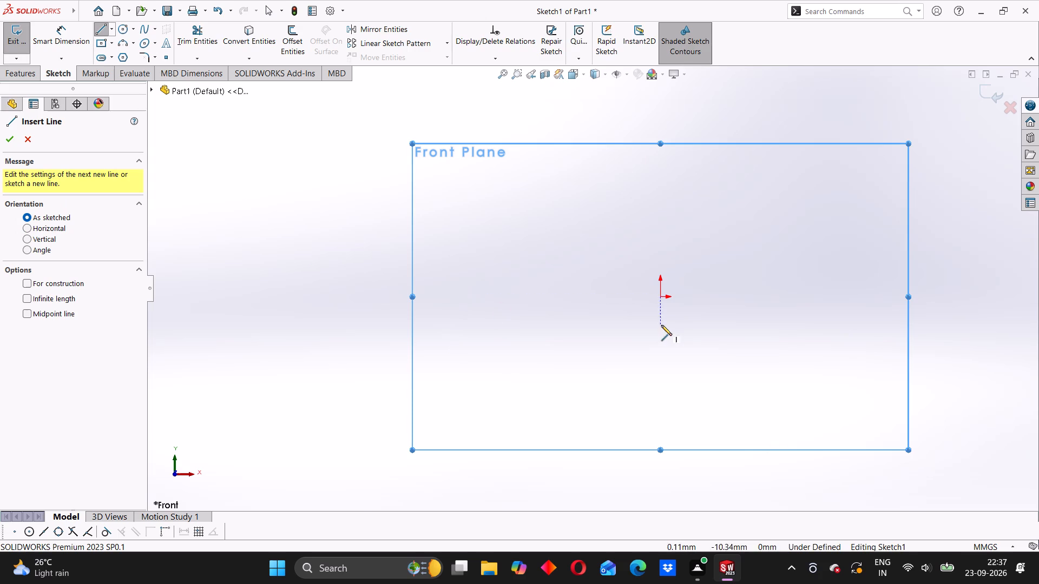
scroll(721, 309, "down", 2)
scroll(778, 320, "up", 2)
middle_click_drag(779, 319, 765, 326)
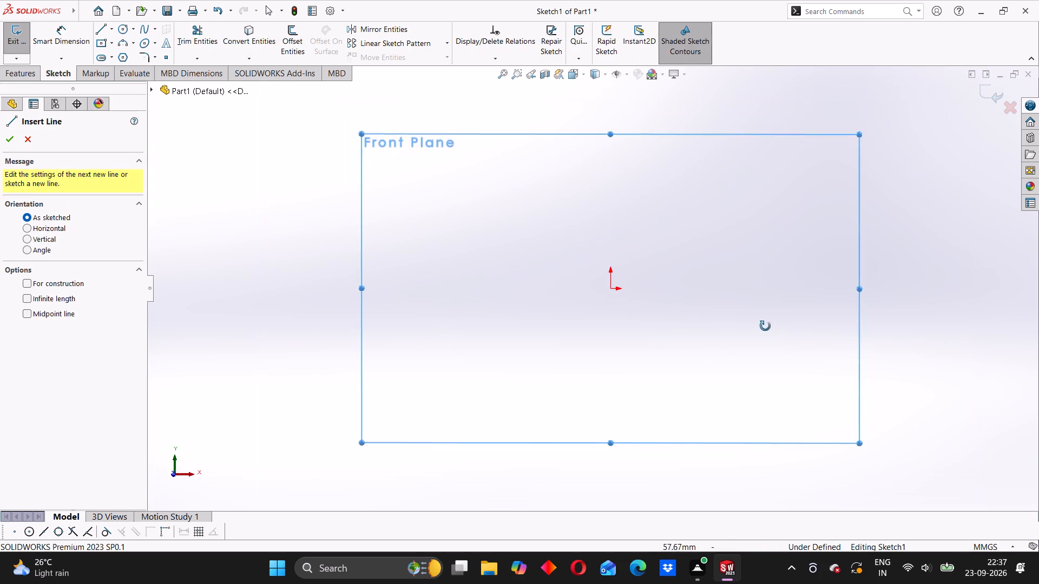
middle_click_drag(765, 326, 760, 320)
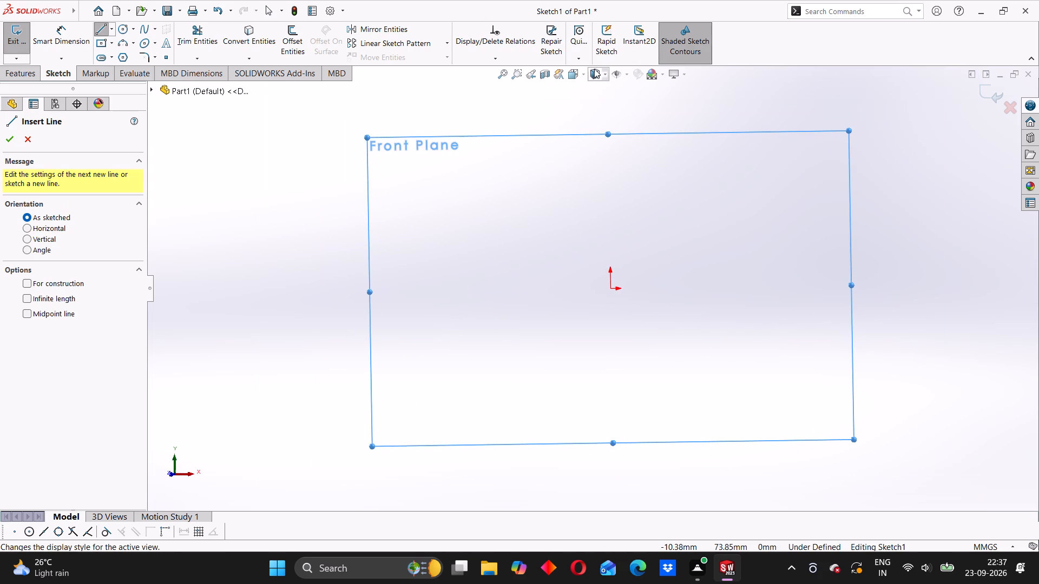
left_click(603, 72)
left_click(582, 74)
left_click(584, 75)
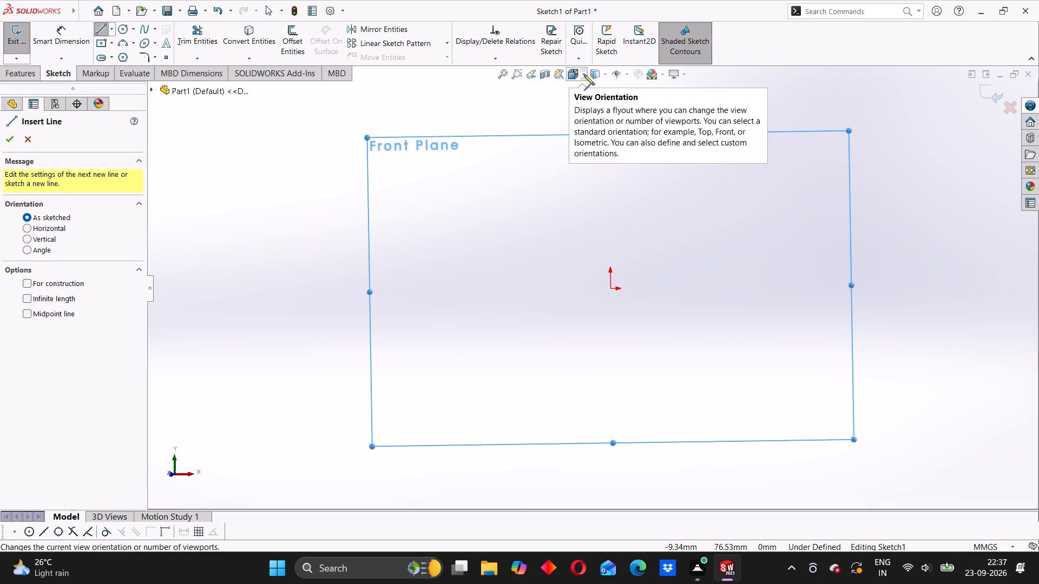
left_click(632, 131)
scroll(612, 290, "down", 1)
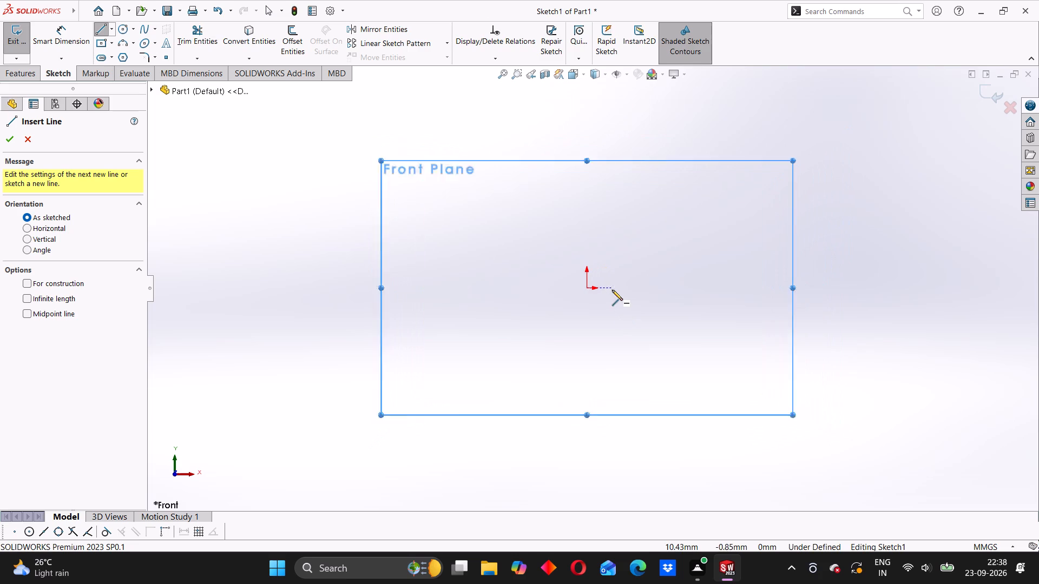
scroll(612, 290, "down", 4)
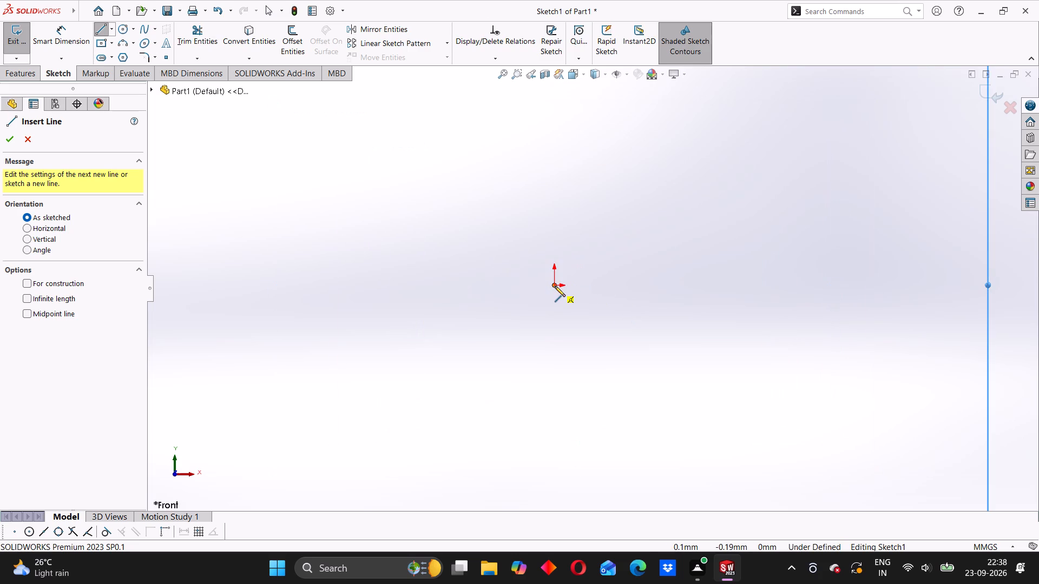
left_click(555, 286)
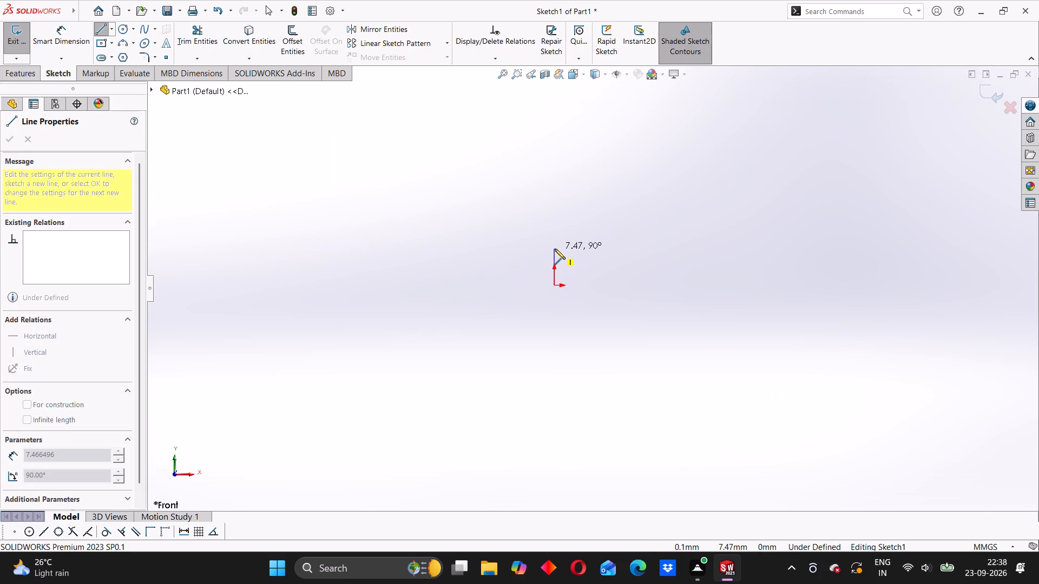
left_click(555, 245)
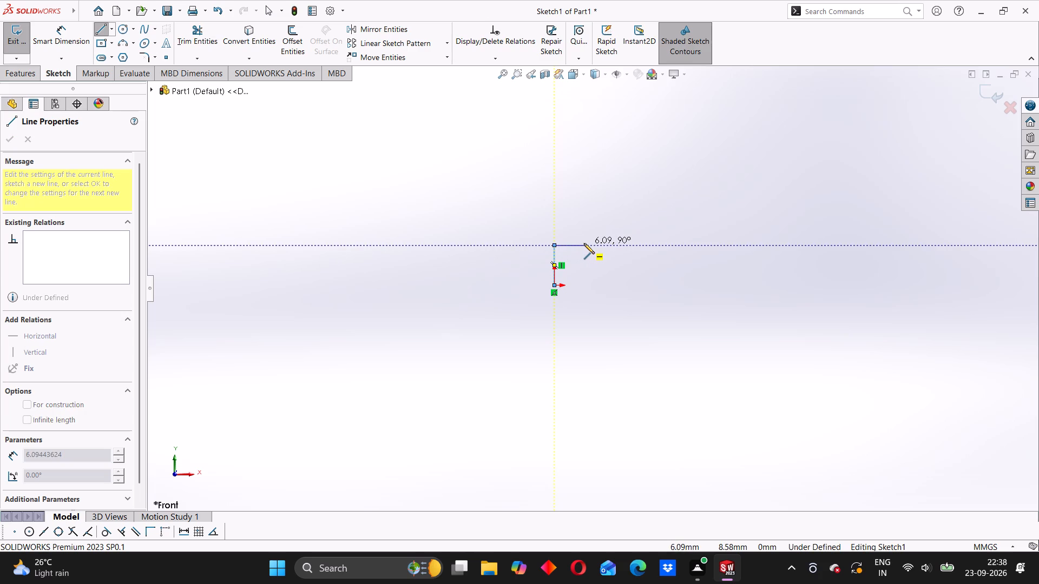
left_click(584, 243)
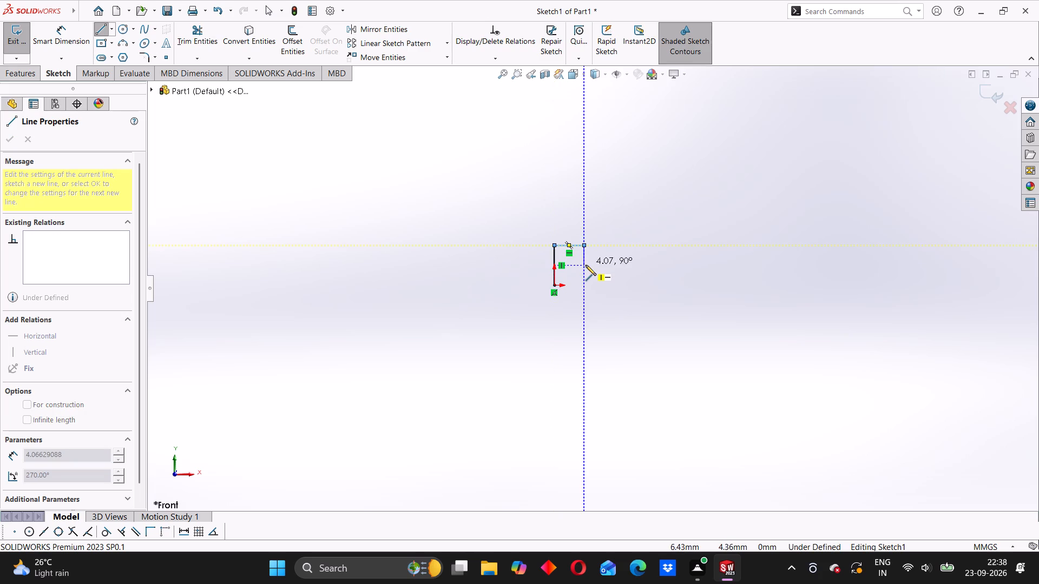
left_click(586, 265)
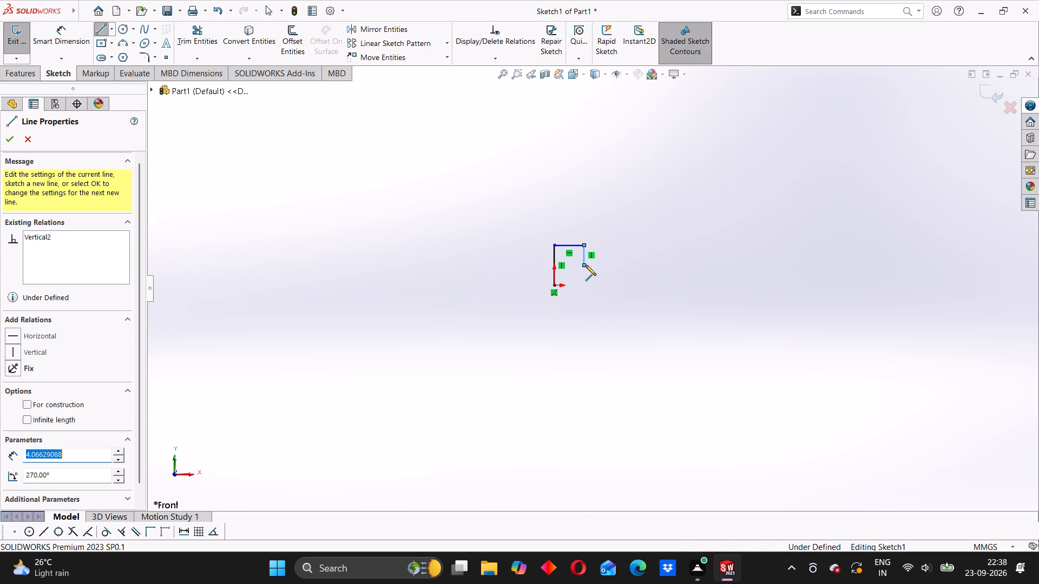
left_click(606, 266)
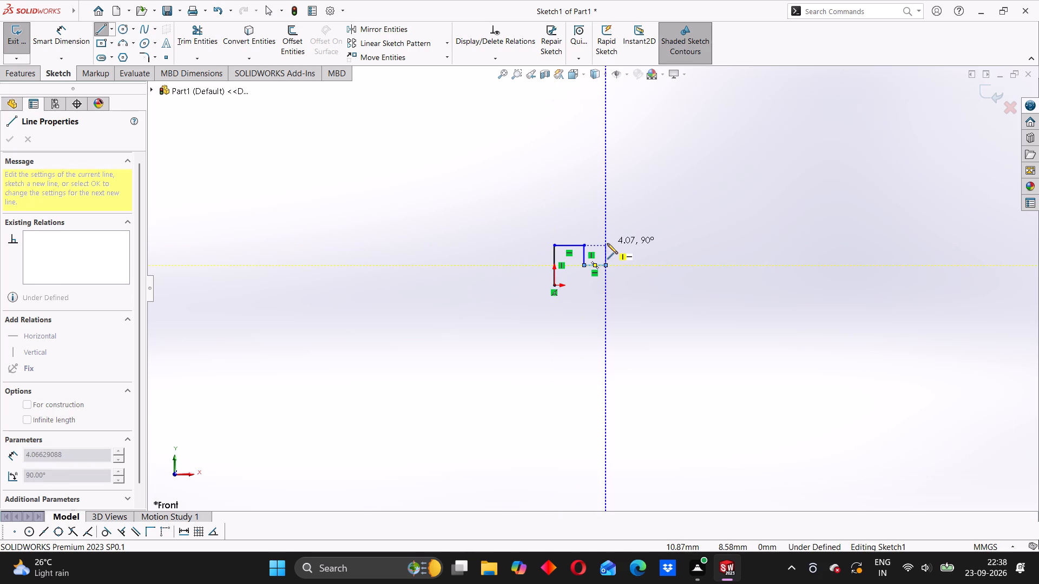
left_click(607, 244)
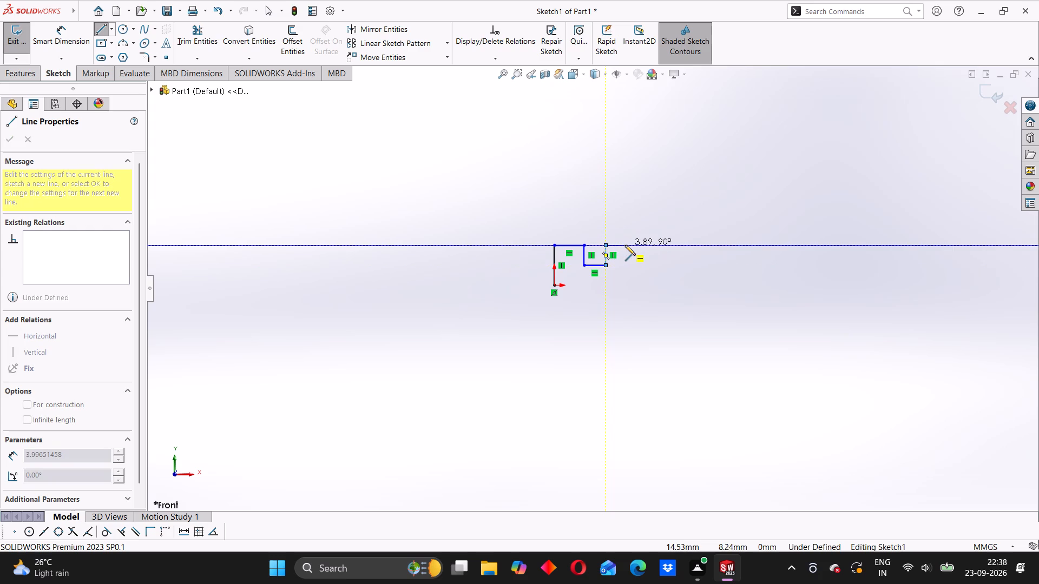
Continue the chain about 4 mm right, 3 mm up, 5 mm right, 2 mm down and 51 mm right, ending down at the origin's height.
left_click(625, 245)
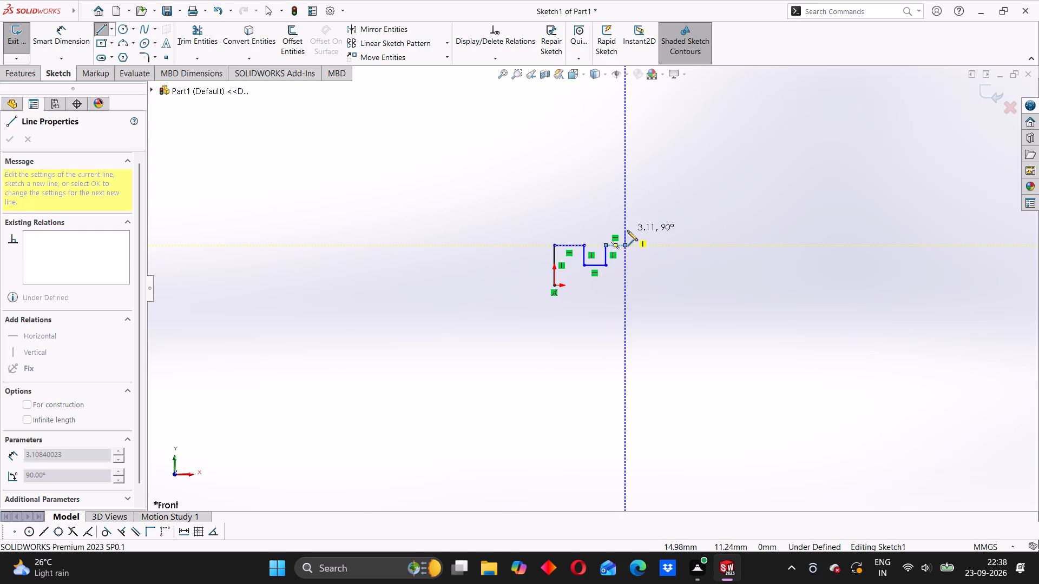
left_click(627, 229)
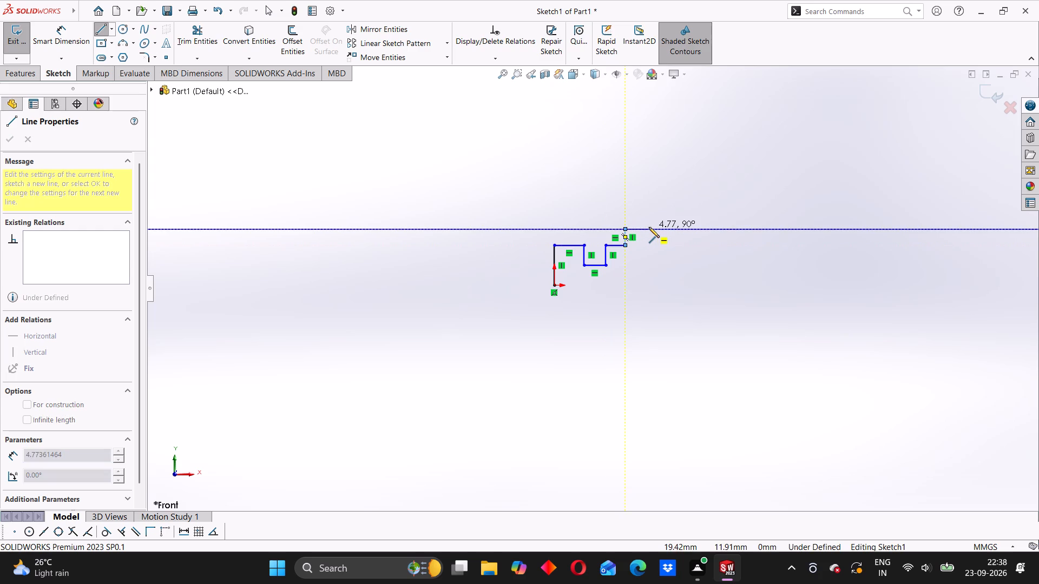
left_click(649, 227)
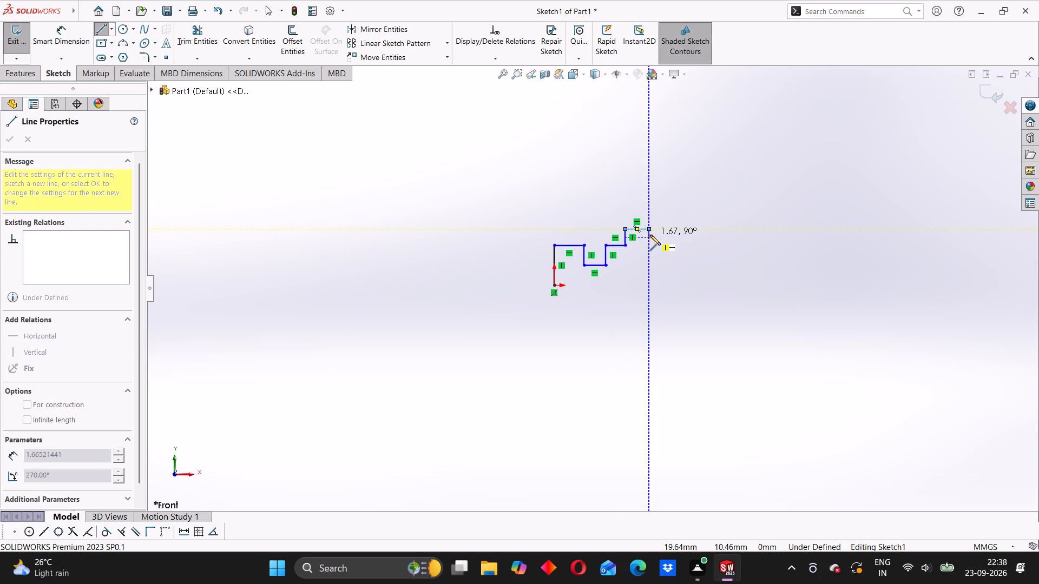
left_click(650, 238)
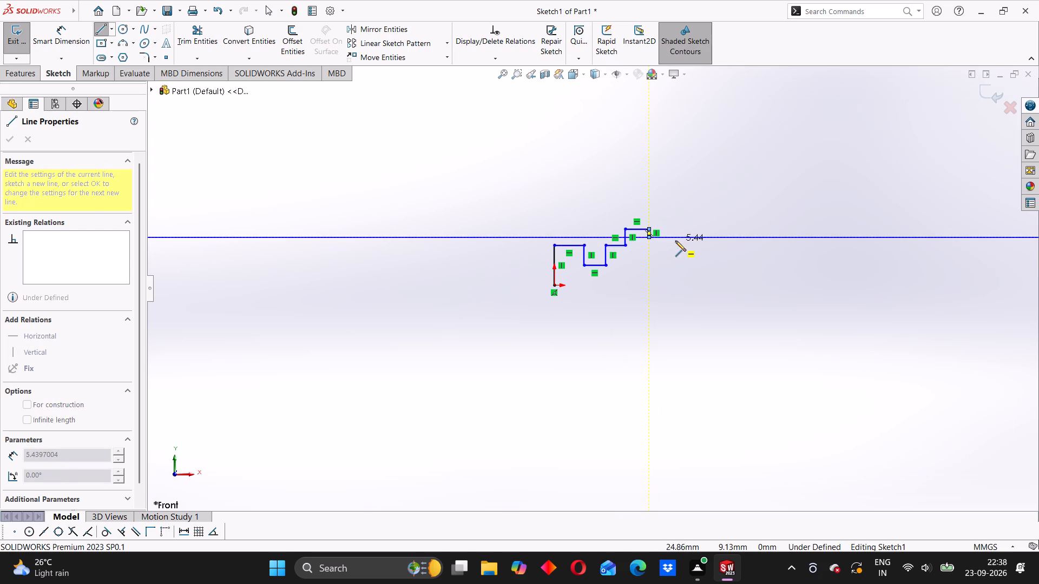
scroll(676, 266, "up", 1)
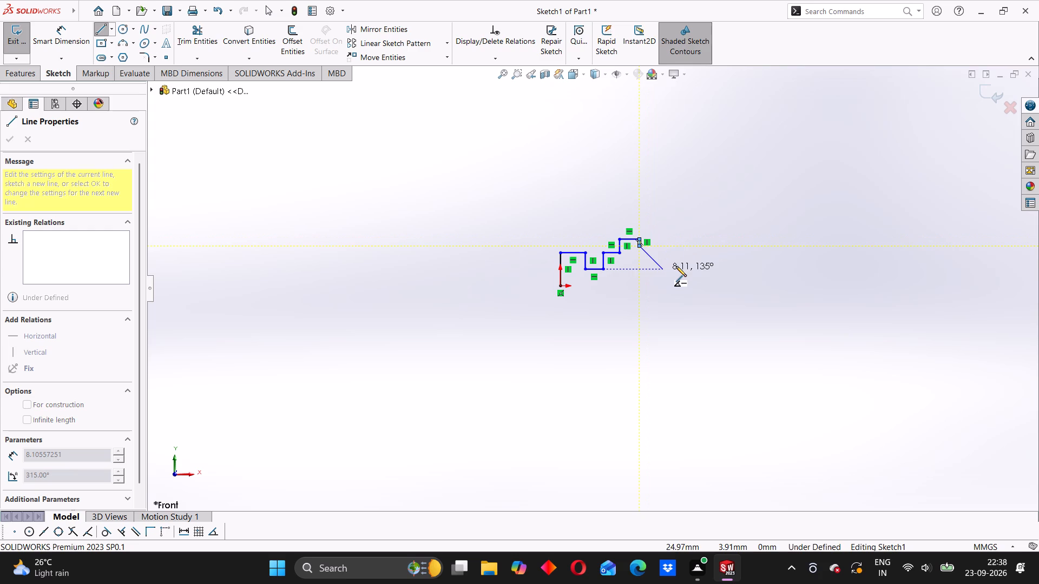
scroll(676, 266, "up", 3)
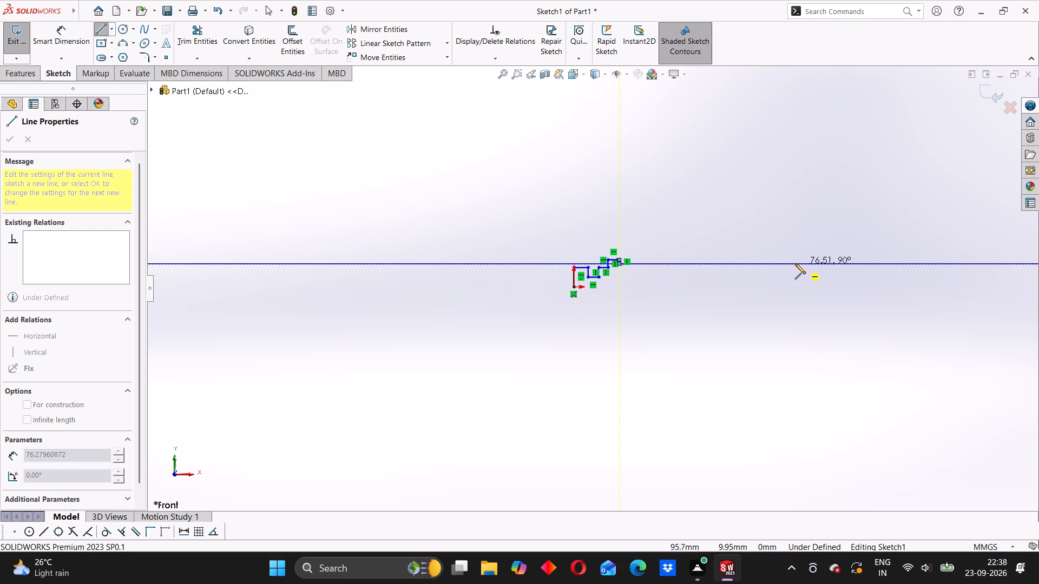
left_click(741, 262)
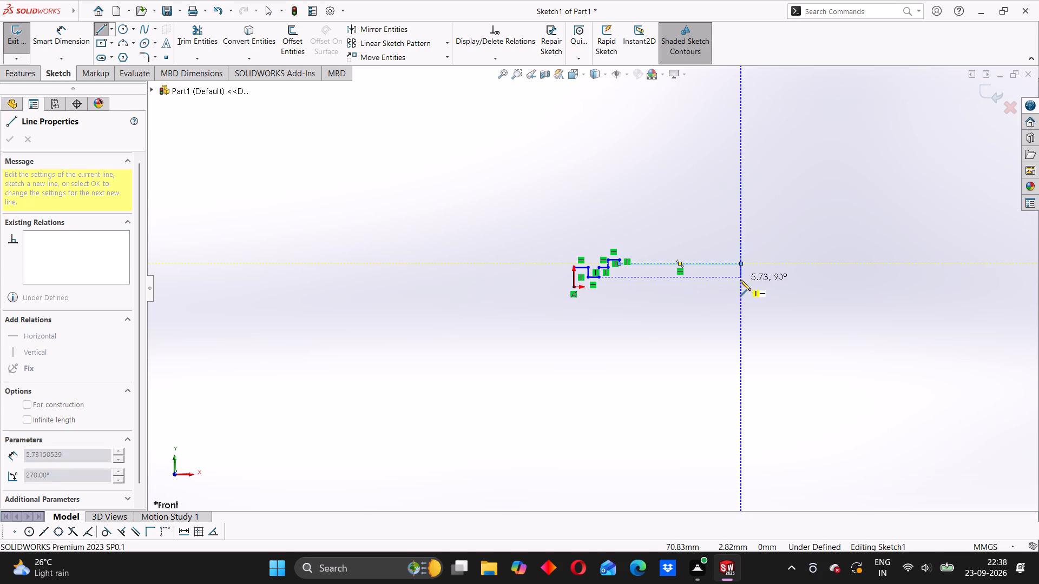
scroll(740, 280, "down", 1)
left_click(734, 287)
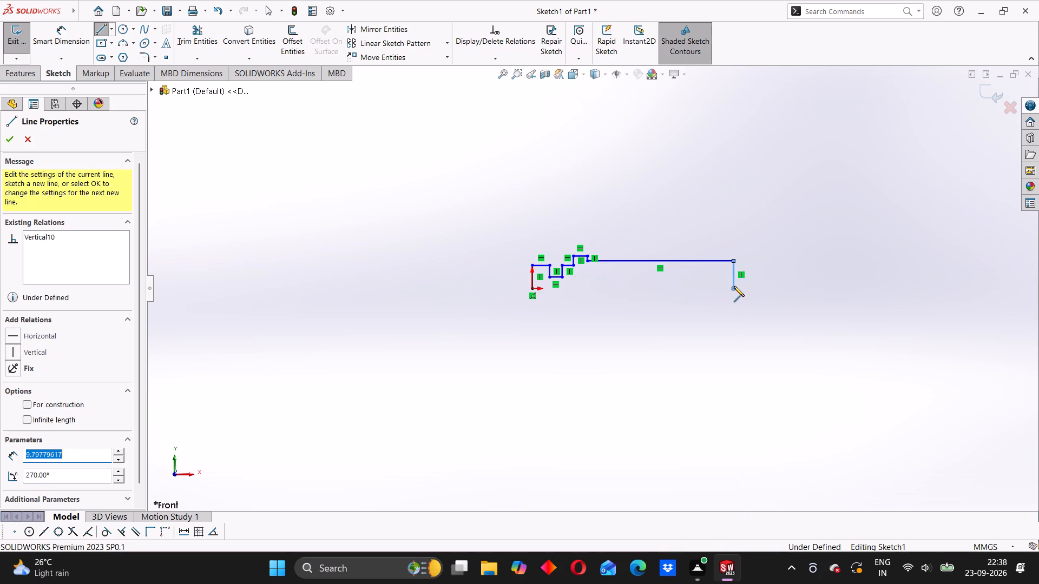
right_click(649, 192)
left_click(678, 196)
Dimension the vertical line rising from the origin as 19/2 mm.
scroll(544, 270, "down", 3)
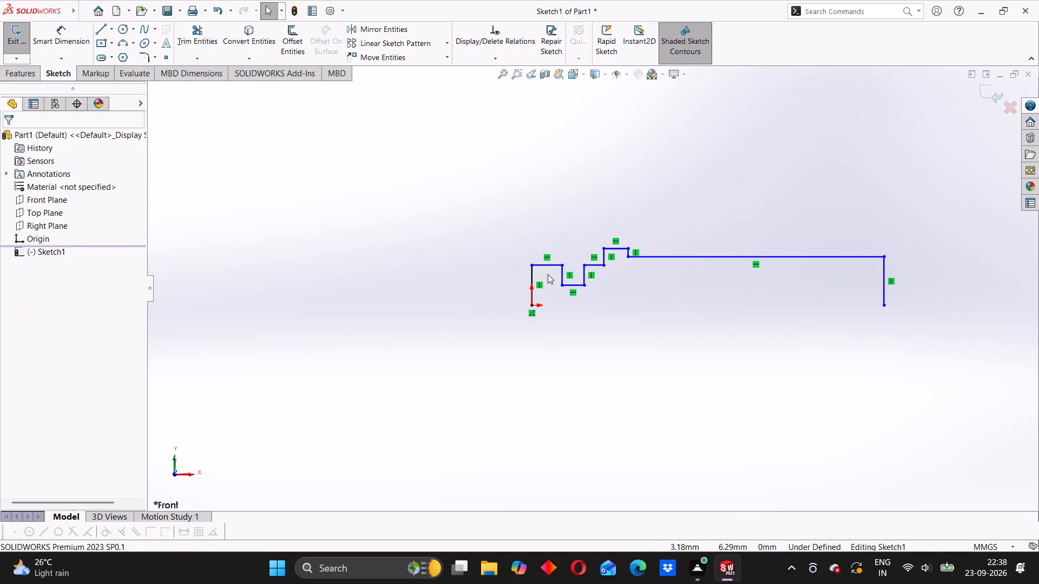
scroll(548, 274, "down", 3)
scroll(570, 315, "up", 2)
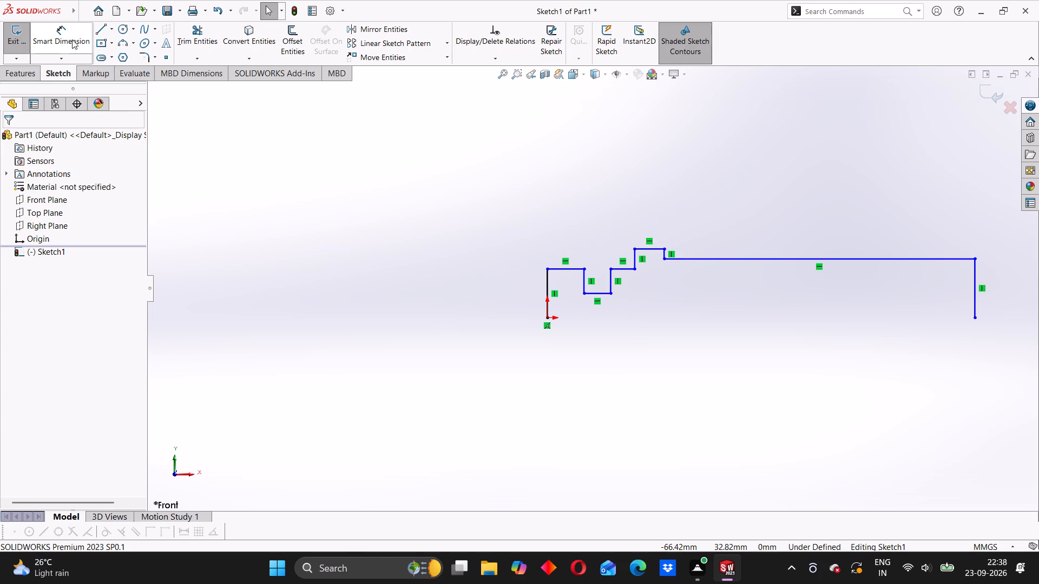
left_click(63, 36)
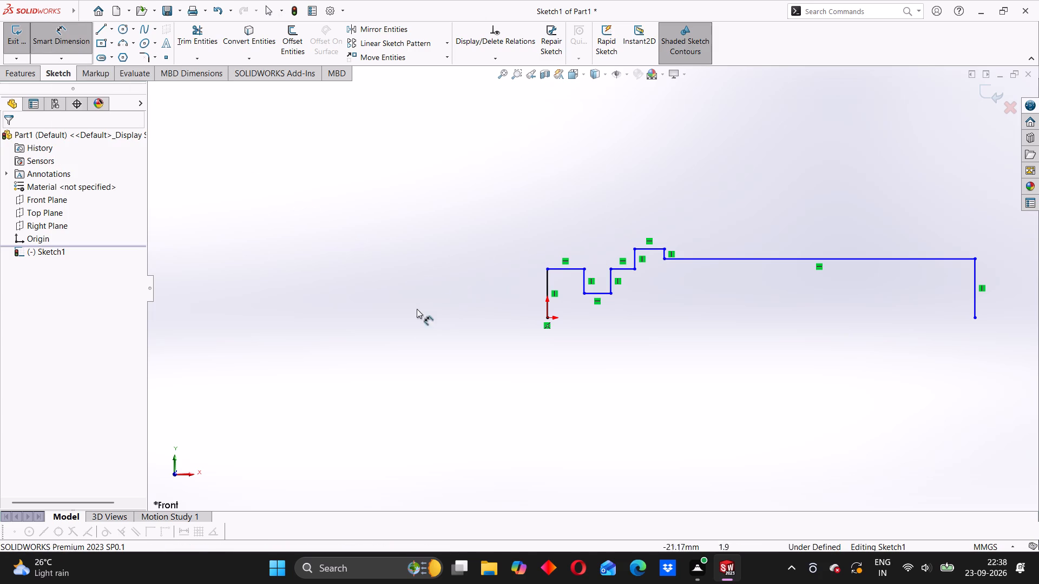
left_click(547, 280)
left_click(516, 293)
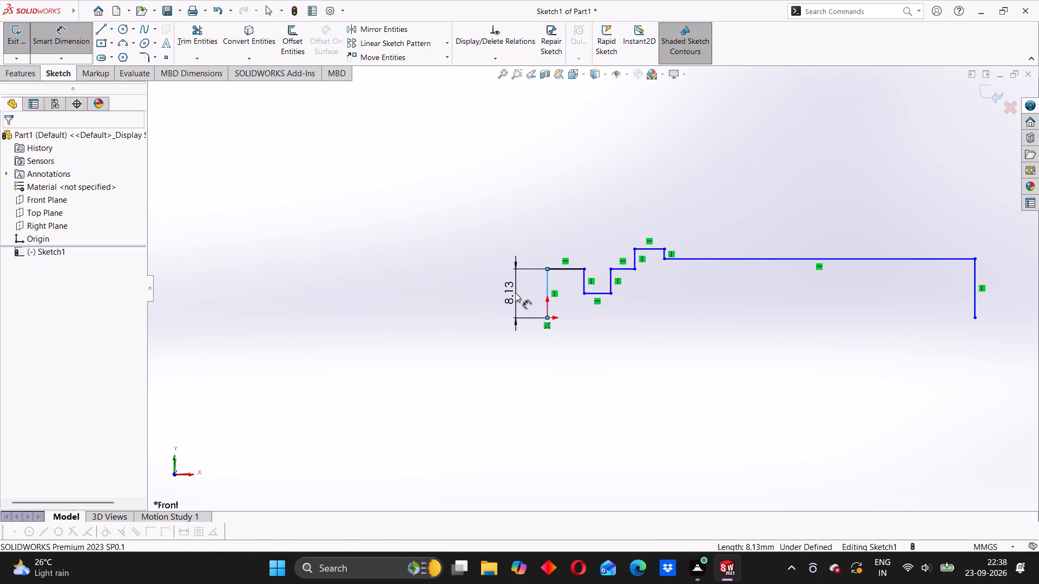
type("19/2")
key("Return")
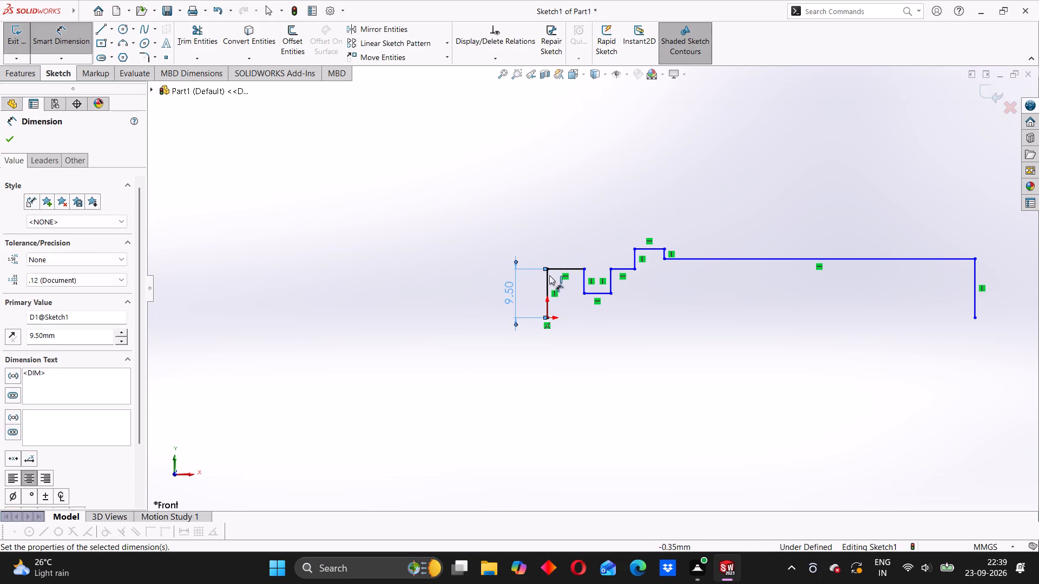
Dimension the first horizontal line at the profile's start as 7 mm and the bottom line of the adjacent groove as 6 mm.
left_click(557, 271)
left_click(560, 244)
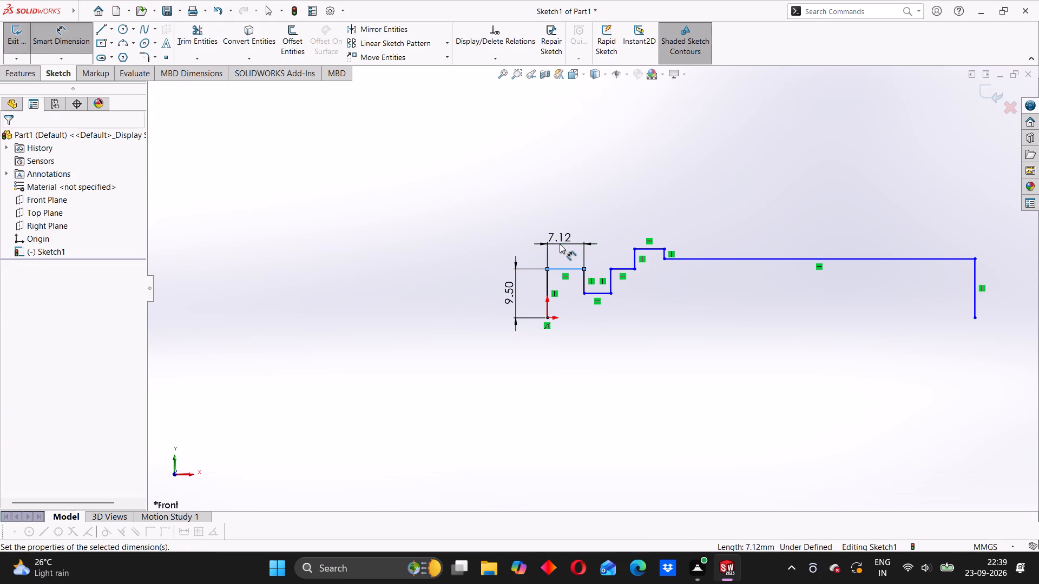
key("7")
key("Return")
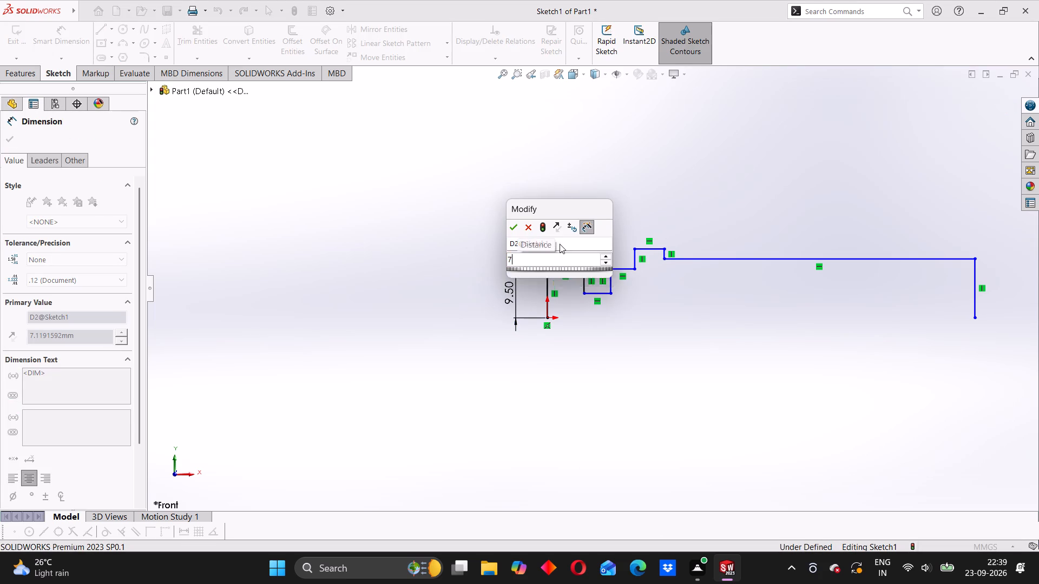
left_click(590, 294)
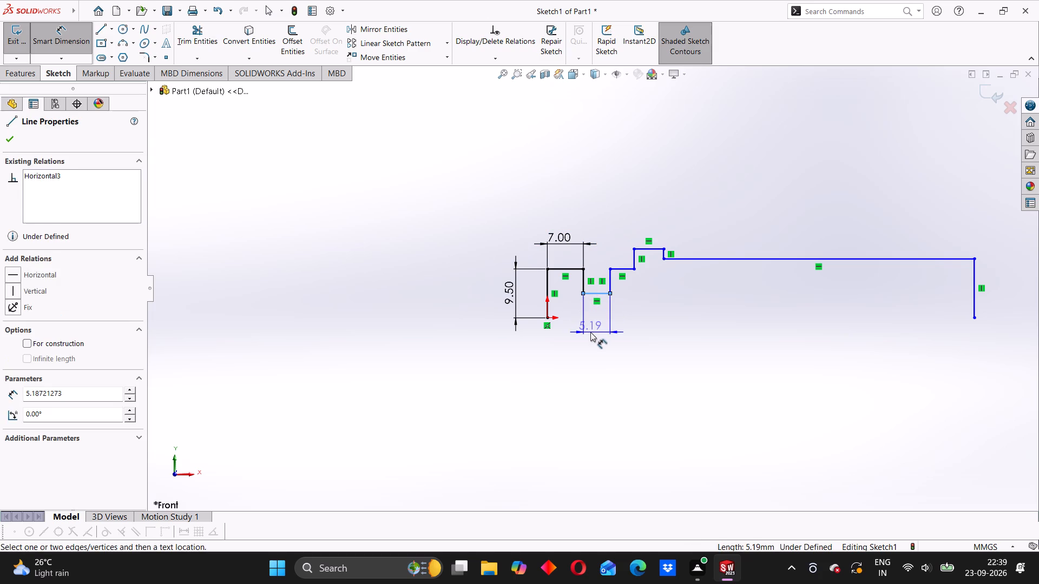
left_click(590, 332)
key("6")
key("Return")
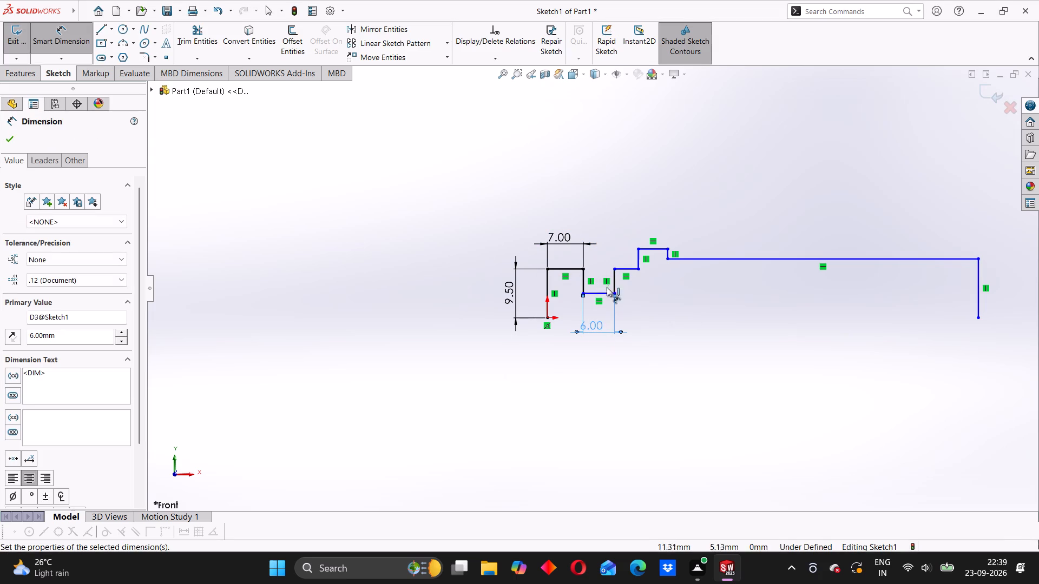
Dimension the horizontal line just after the groove as 7 mm and the top line of the raised collar as 10 mm.
left_click(620, 270)
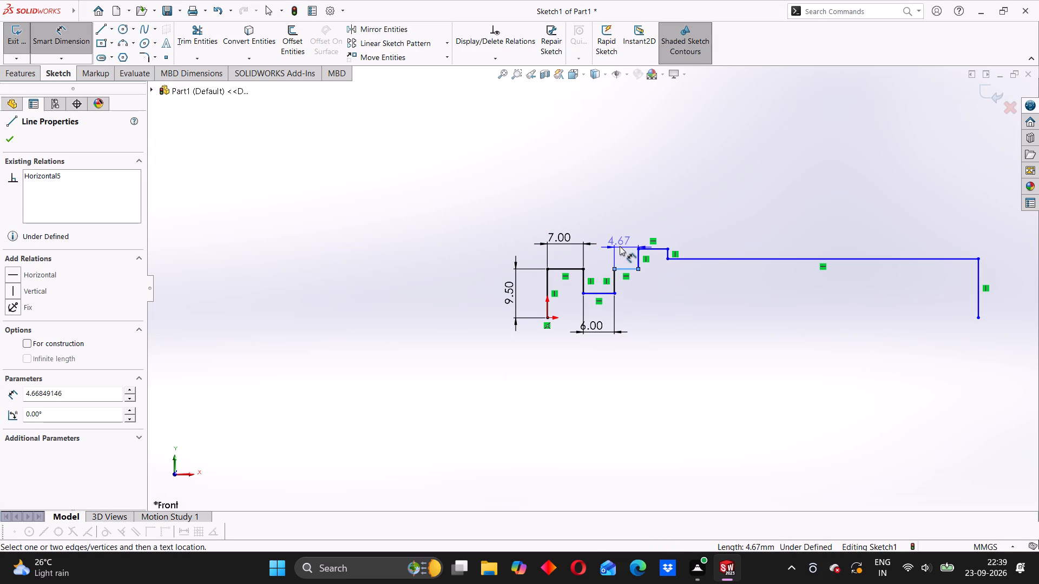
left_click(620, 246)
key("7")
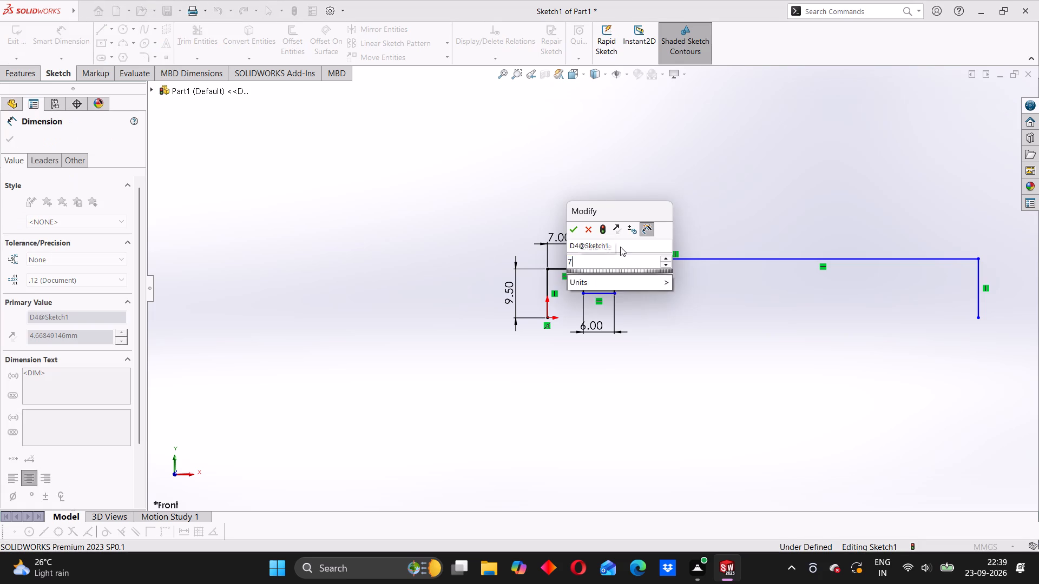
key("Return")
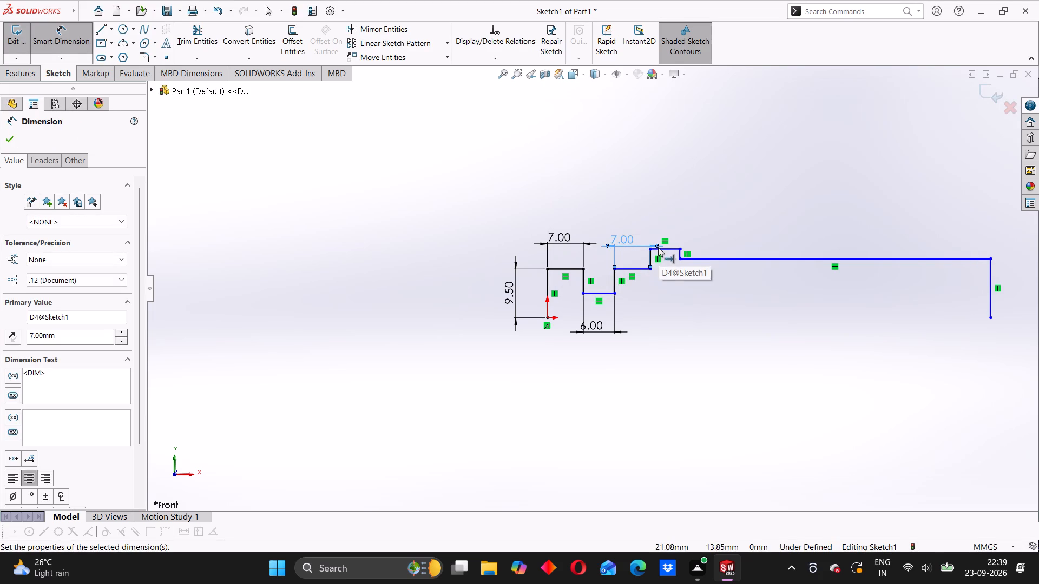
left_click(665, 250)
left_click(669, 213)
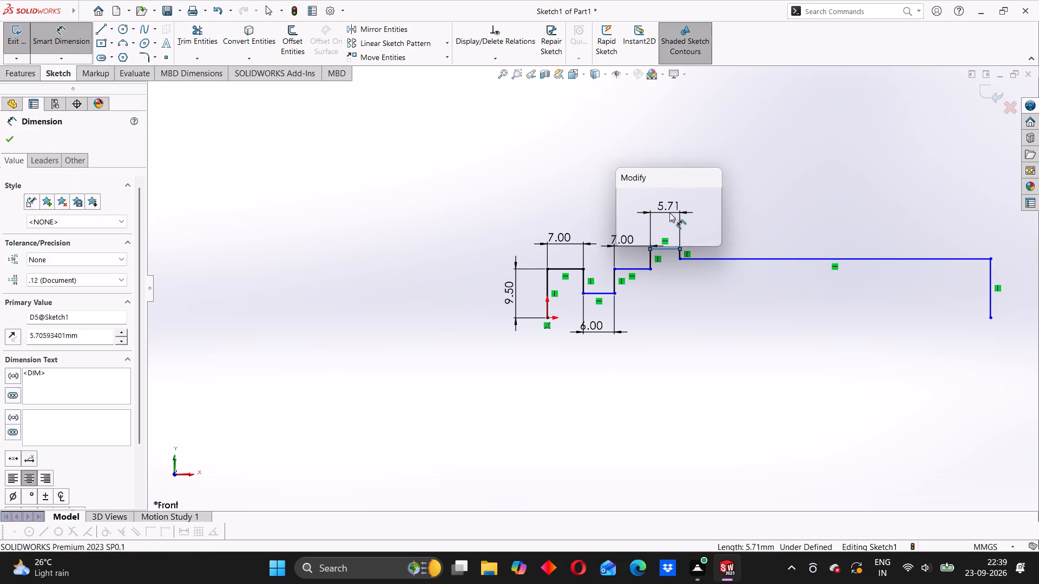
type("10")
key("Return")
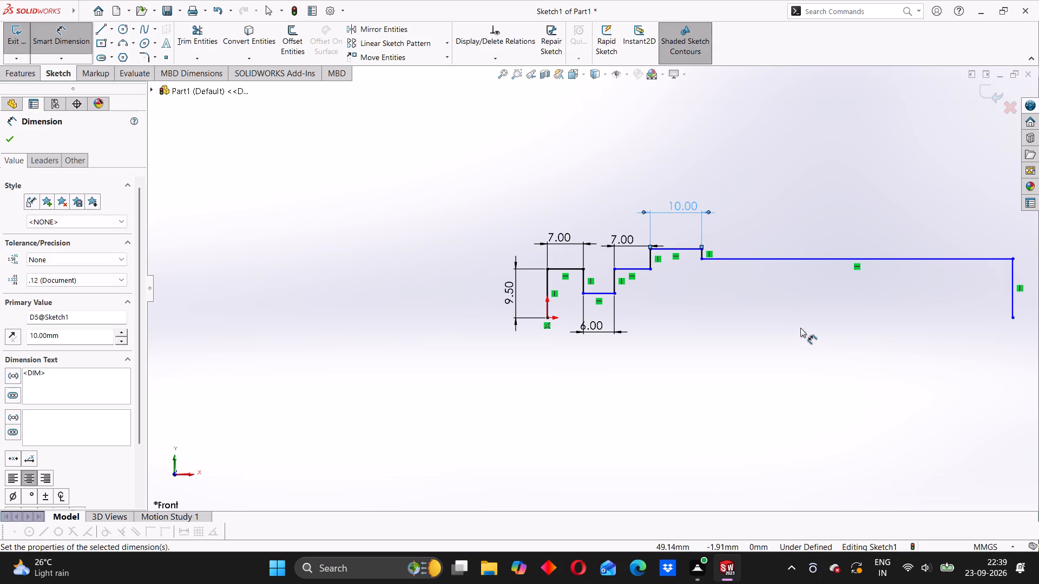
Dimension the long shaft section as 100 mm horizontally, from the collar's lower corner to the profile's open end point.
scroll(799, 328, "up", 2)
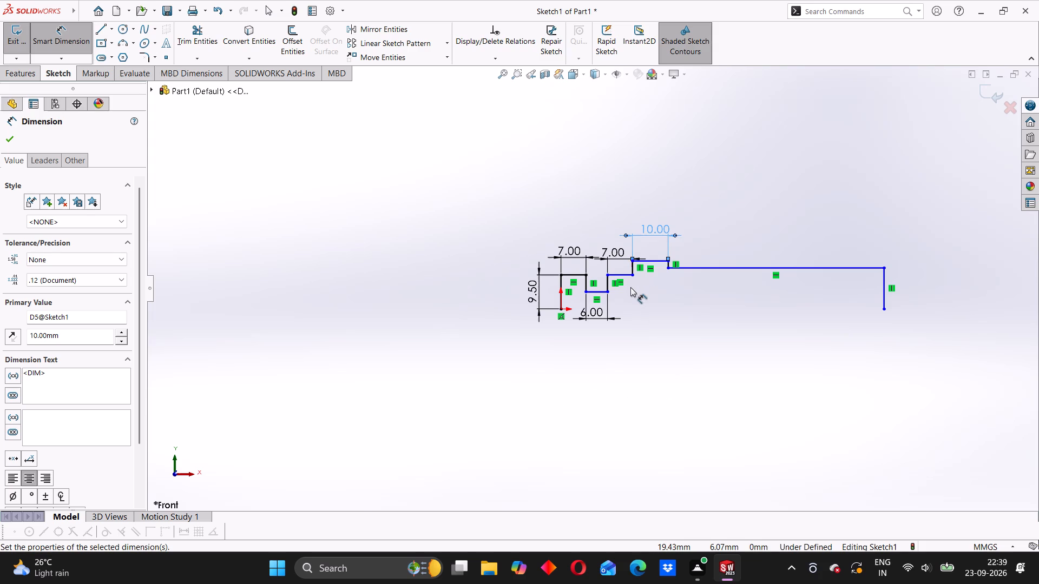
left_click(666, 269)
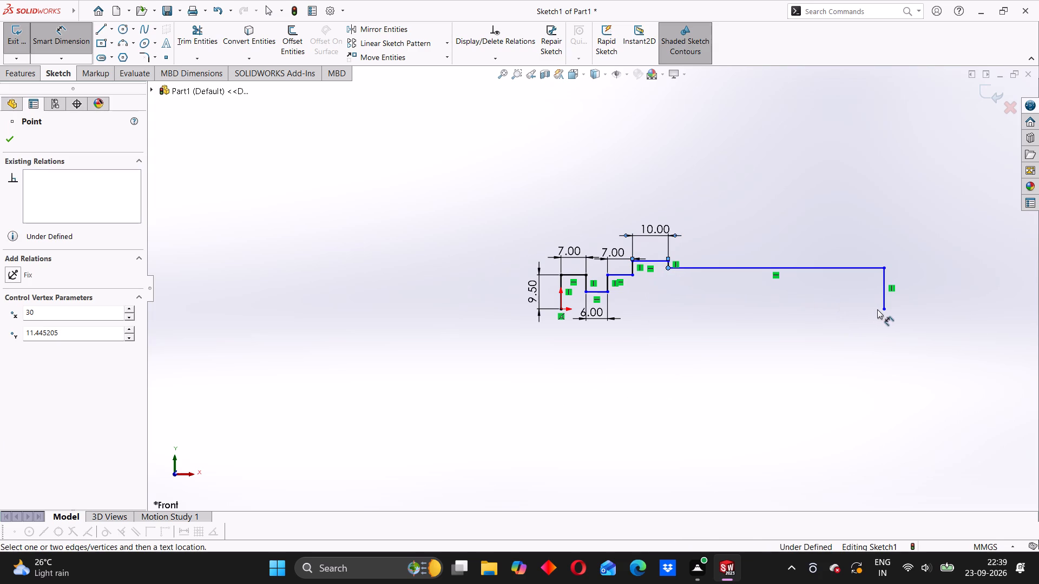
left_click(886, 309)
left_click(787, 337)
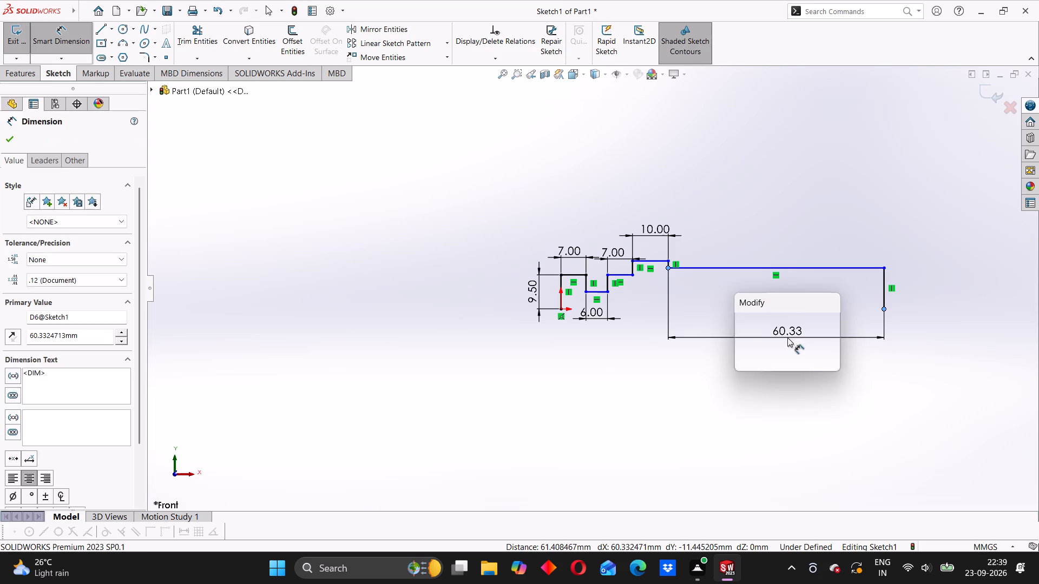
type("100")
key("Return")
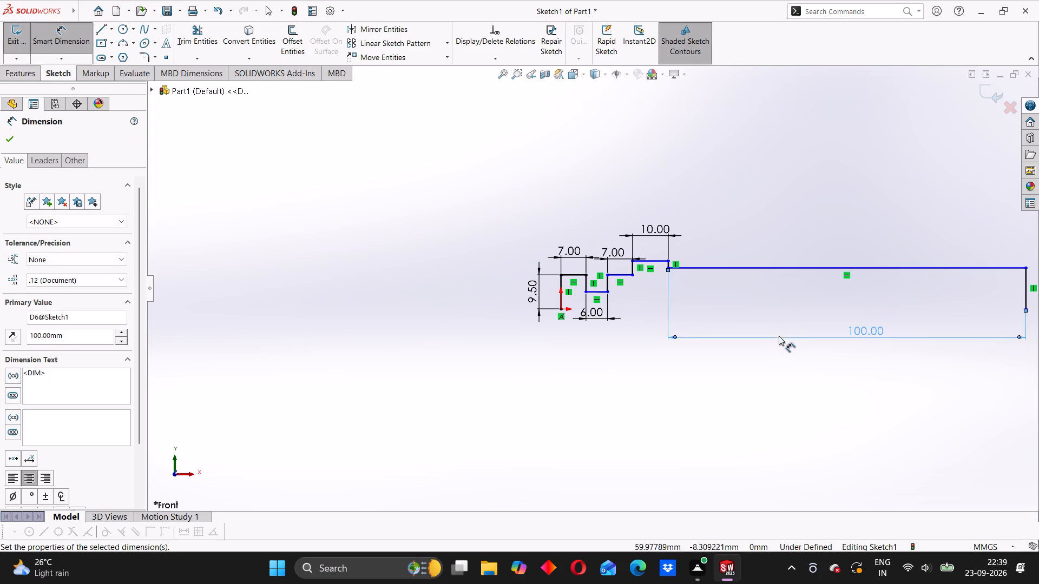
Dimension the vertical line closing the far end of the shaft section as 10 mm.
scroll(786, 331, "down", 3)
scroll(786, 331, "up", 3)
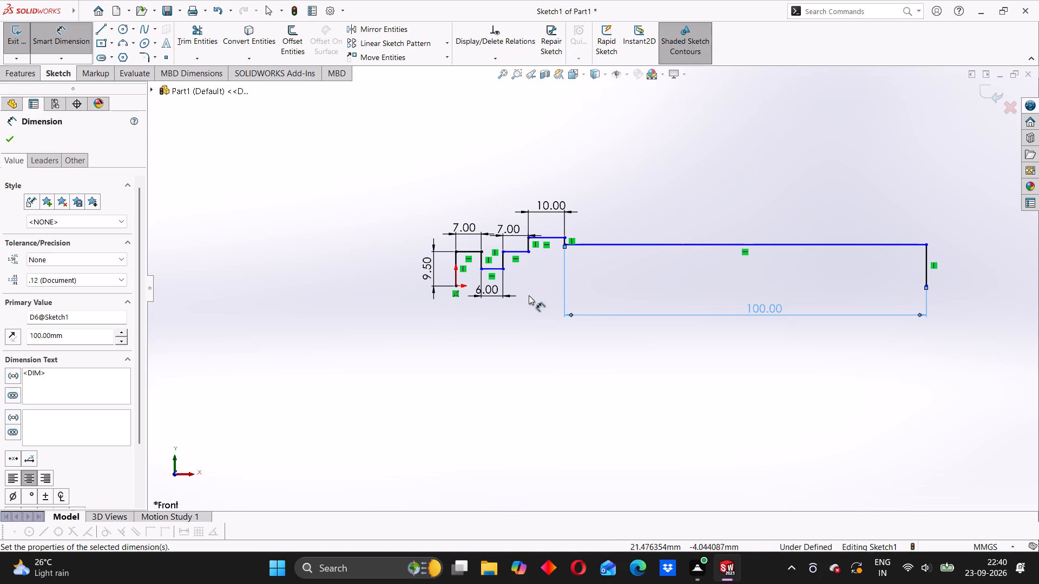
scroll(537, 272, "down", 4)
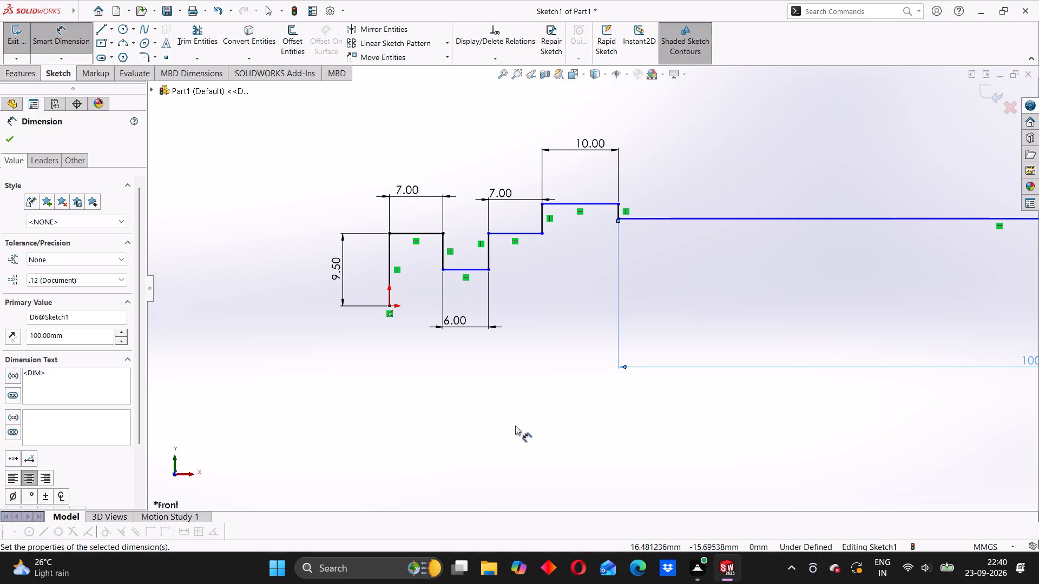
scroll(587, 324, "down", 3)
scroll(580, 325, "up", 3)
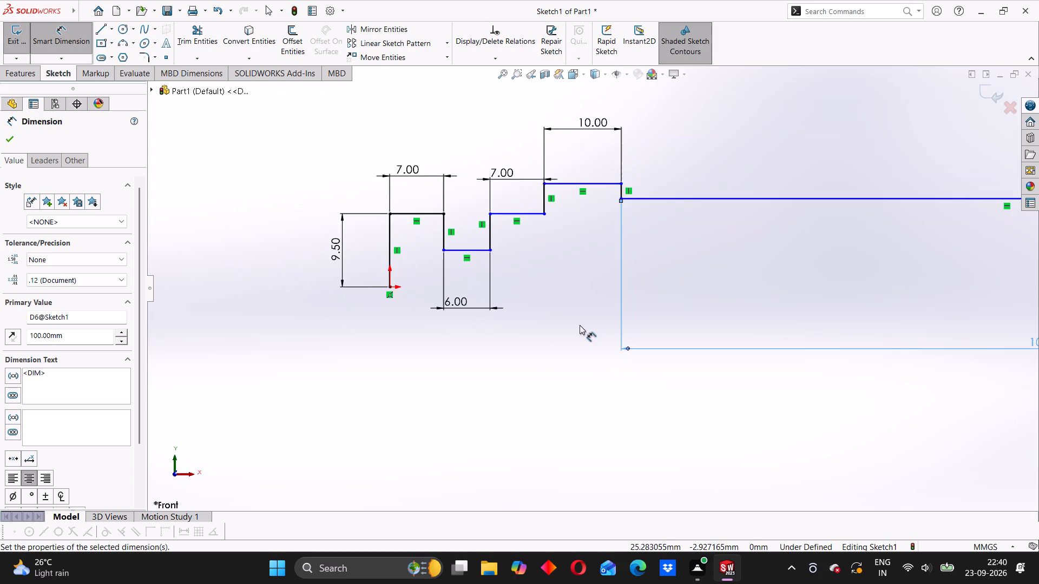
scroll(580, 325, "up", 1)
scroll(697, 329, "up", 2)
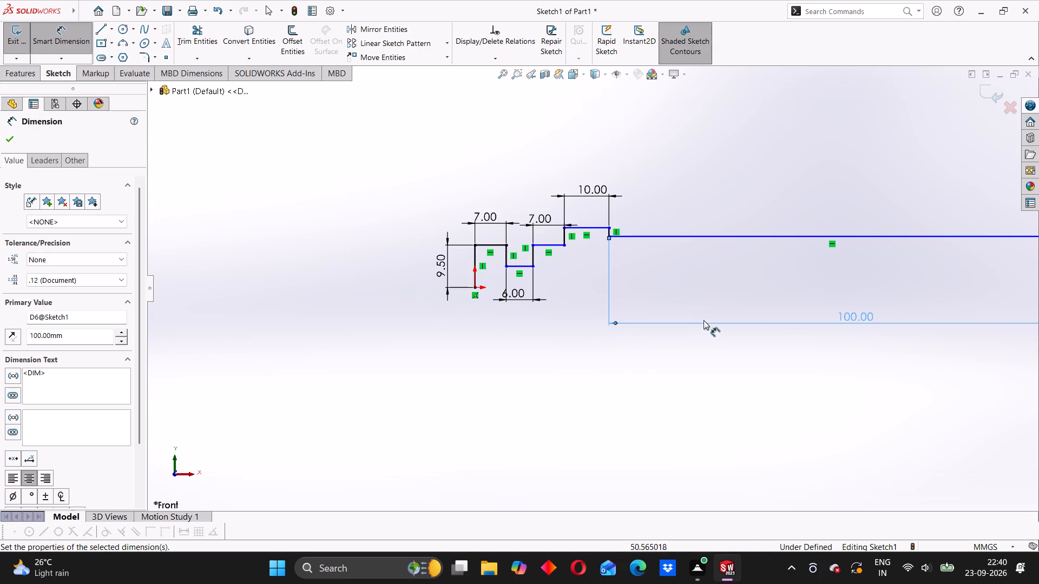
scroll(759, 299, "up", 2)
left_click(912, 273)
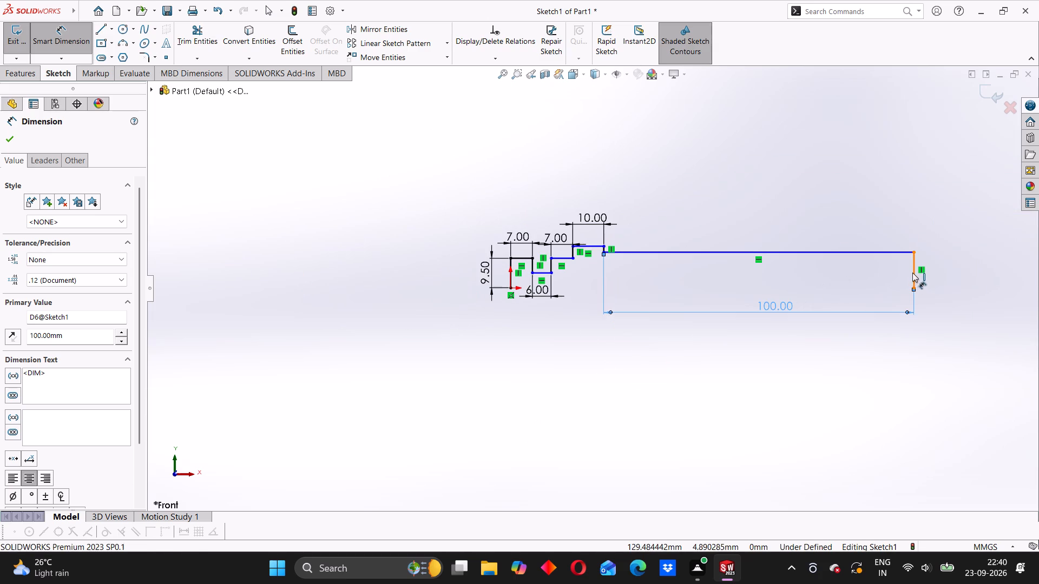
left_click(937, 268)
type("10")
key("Return")
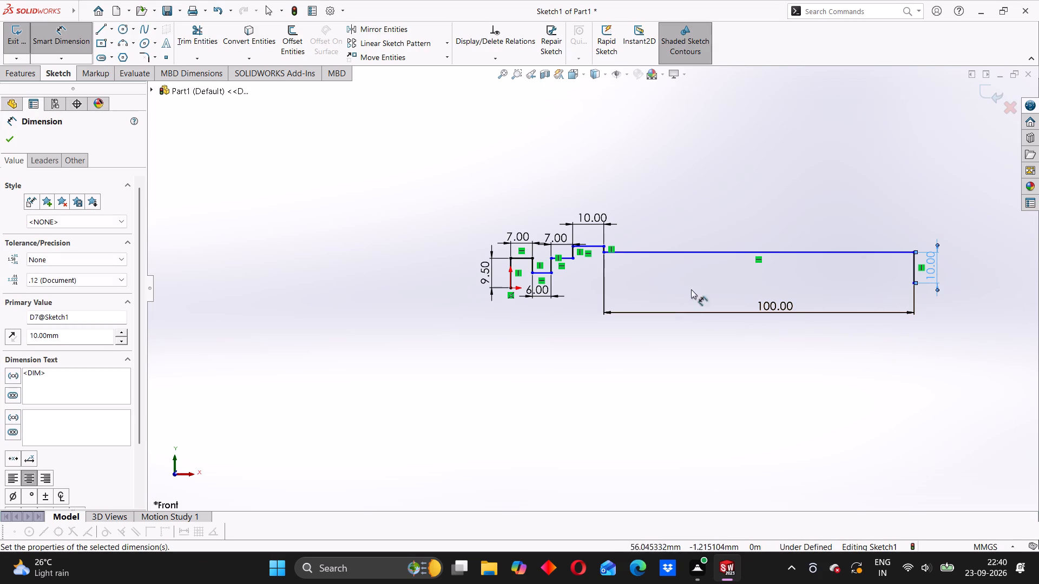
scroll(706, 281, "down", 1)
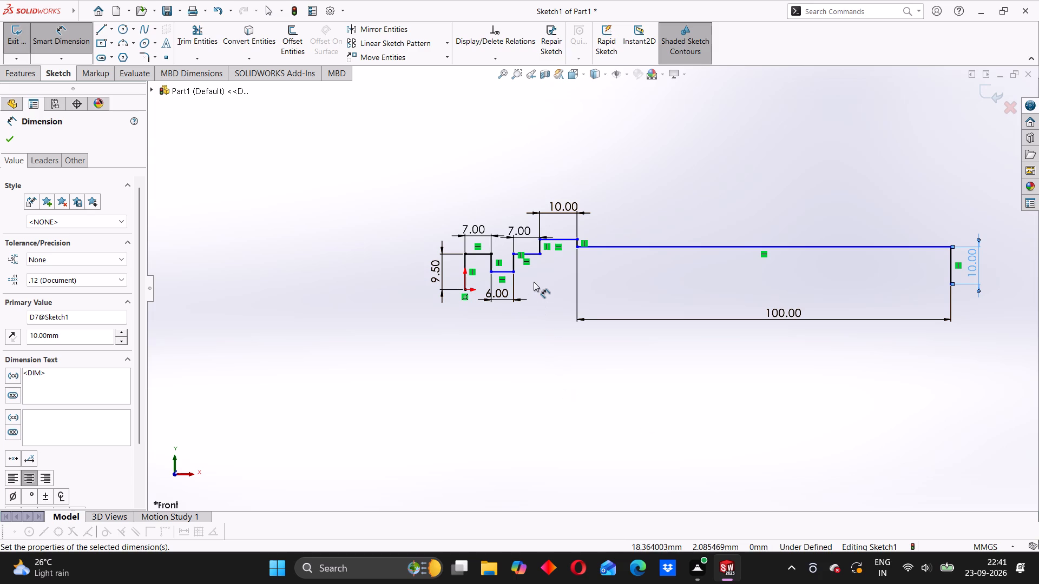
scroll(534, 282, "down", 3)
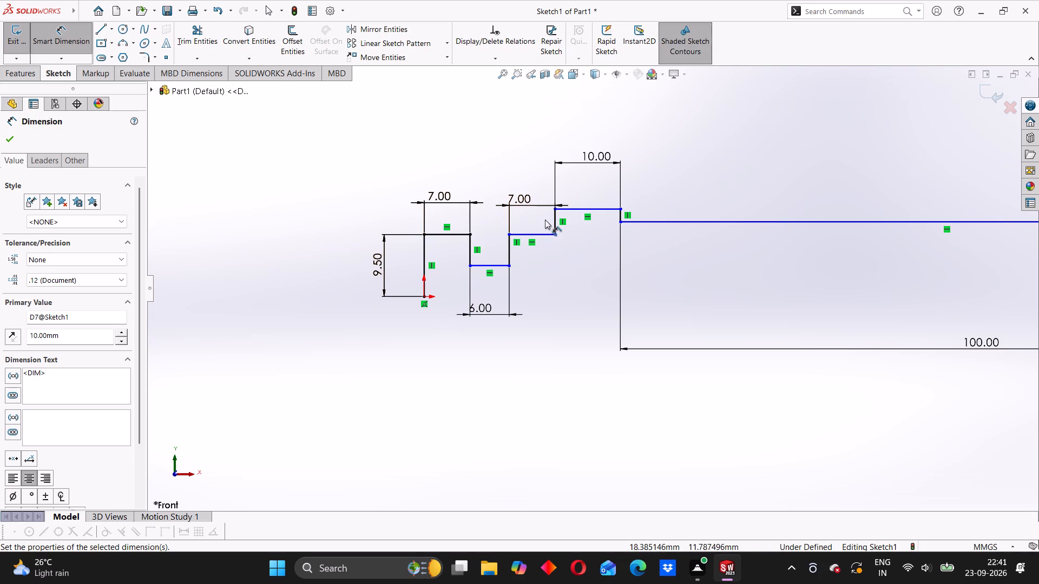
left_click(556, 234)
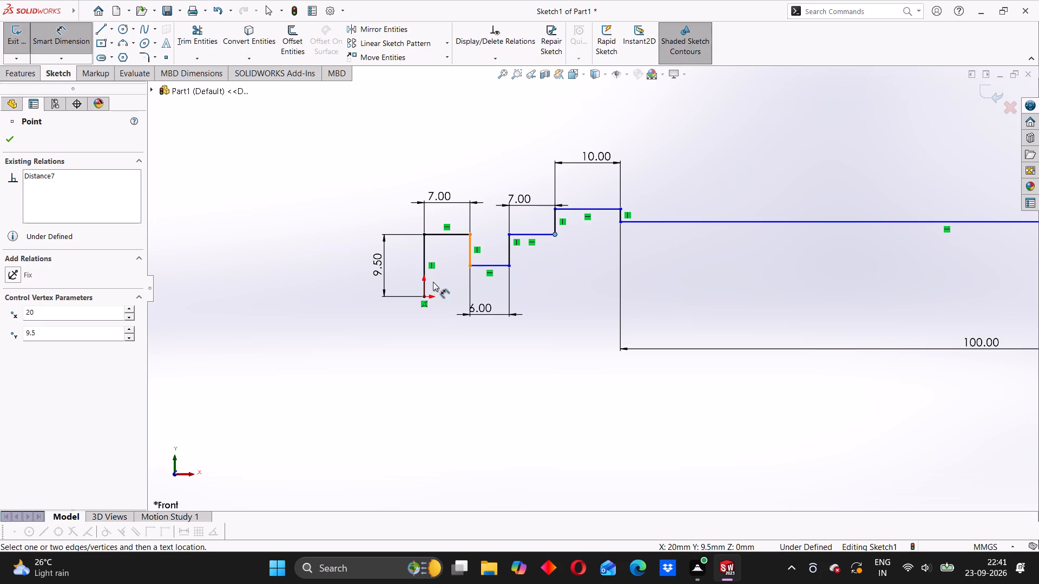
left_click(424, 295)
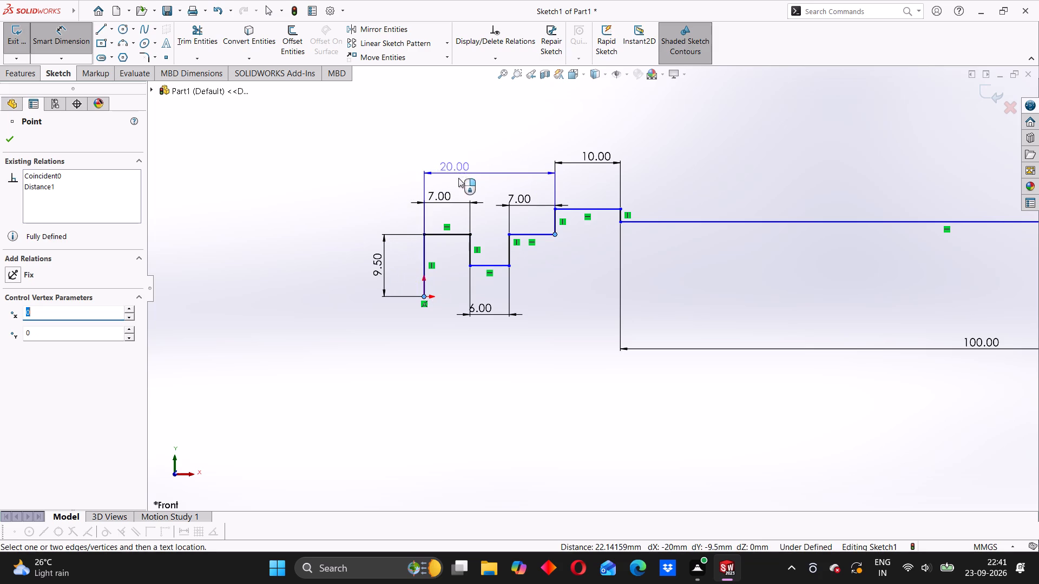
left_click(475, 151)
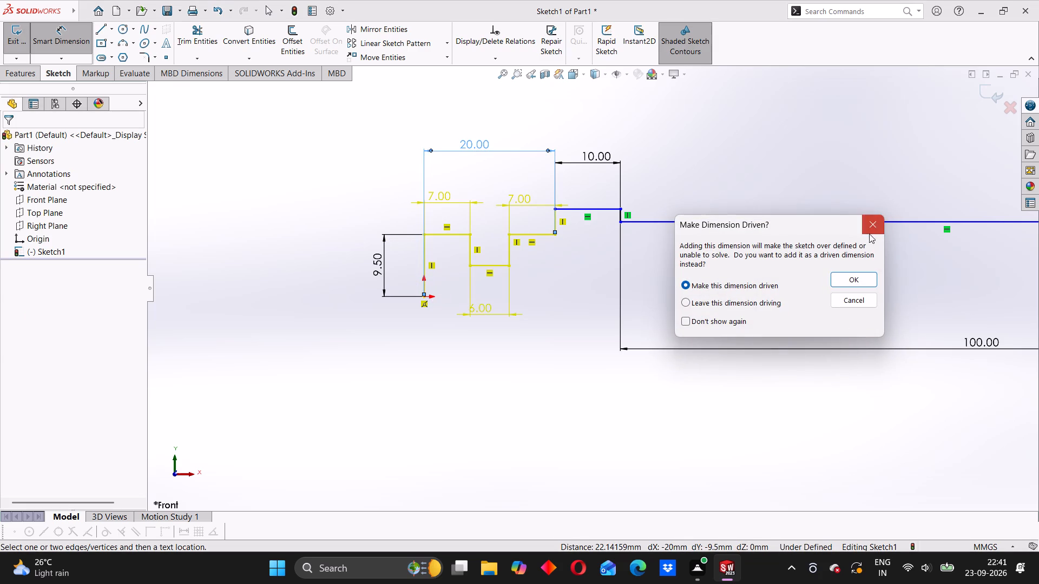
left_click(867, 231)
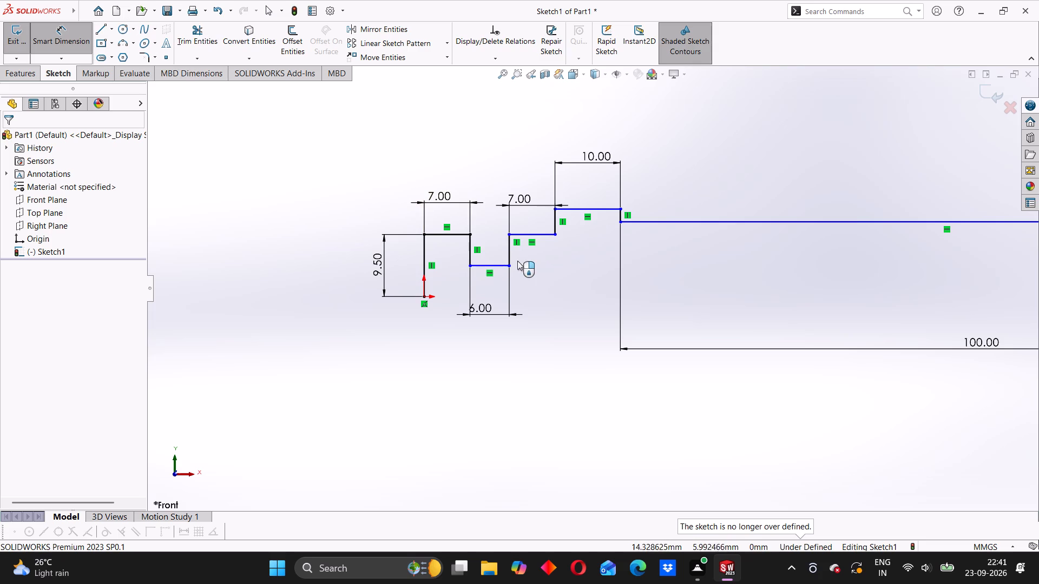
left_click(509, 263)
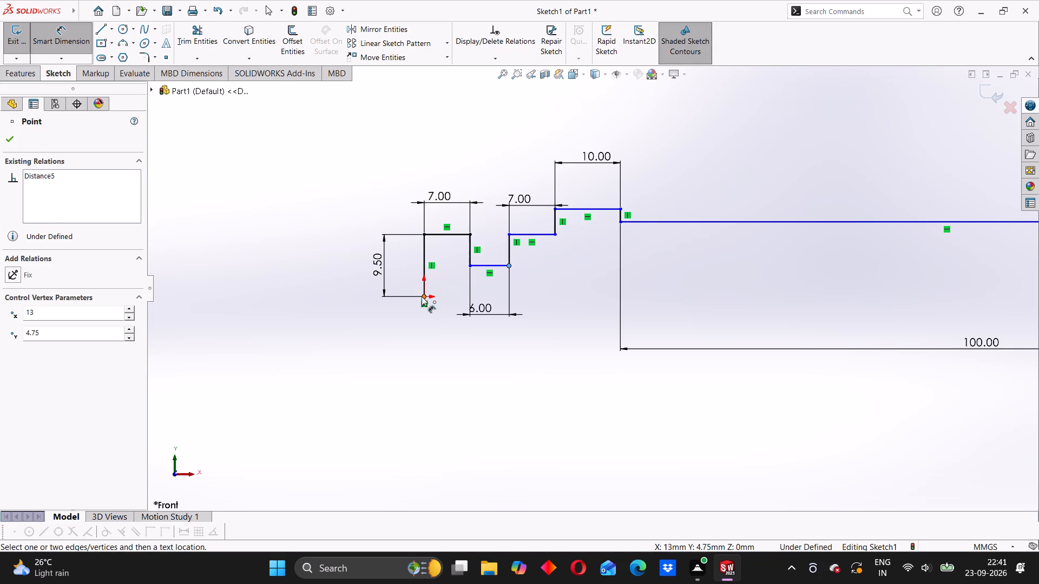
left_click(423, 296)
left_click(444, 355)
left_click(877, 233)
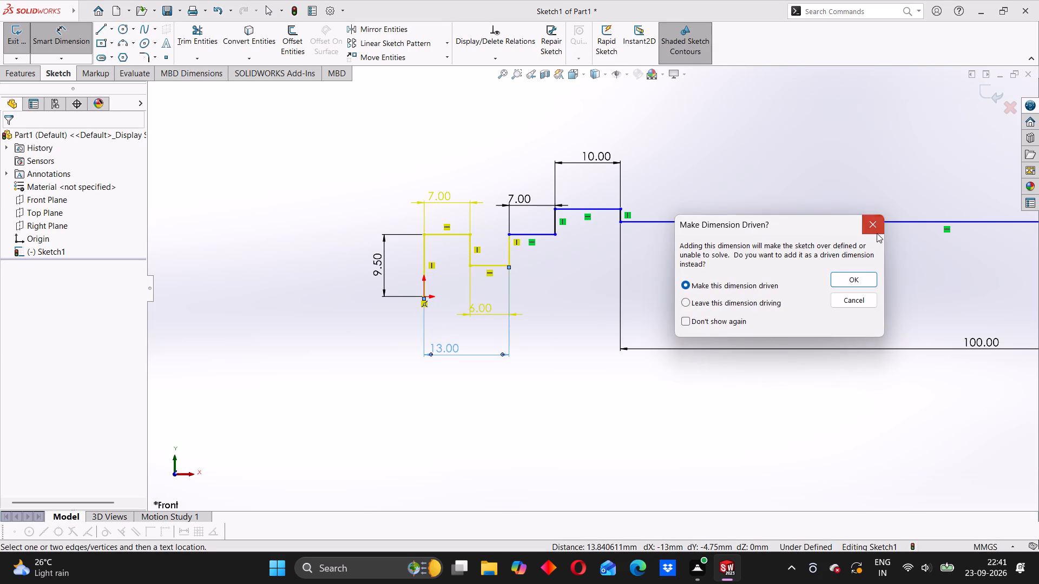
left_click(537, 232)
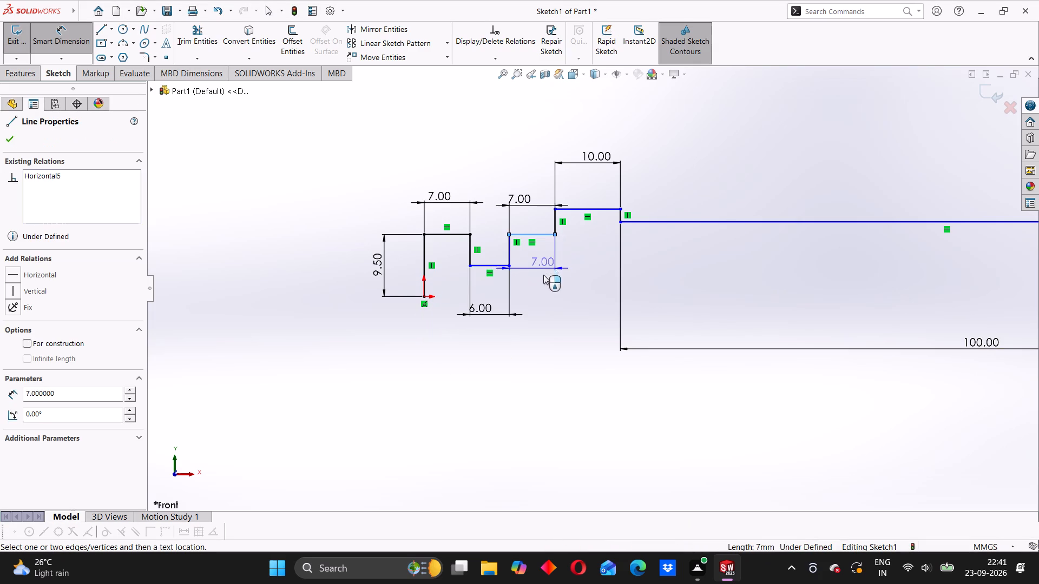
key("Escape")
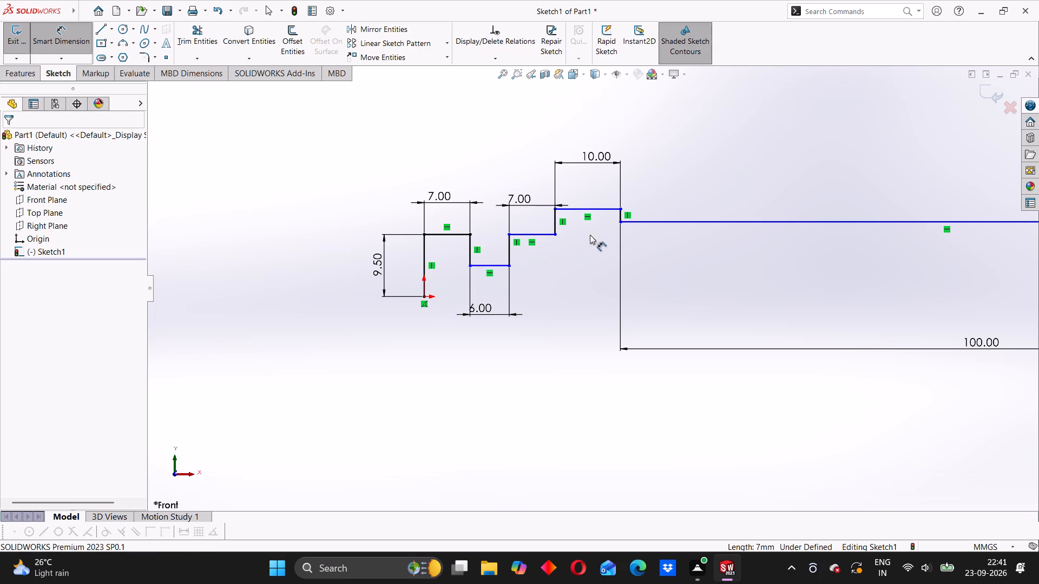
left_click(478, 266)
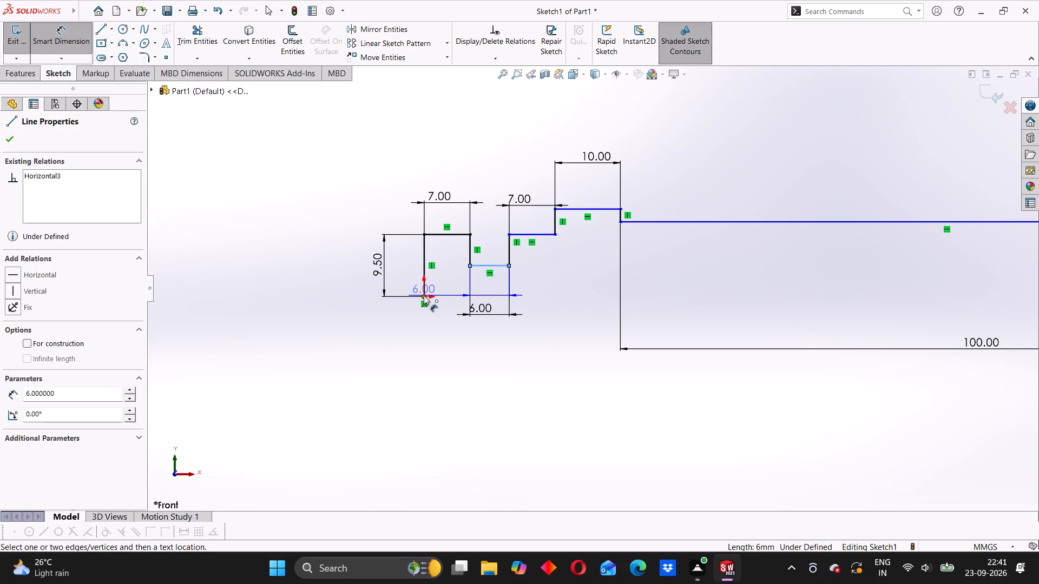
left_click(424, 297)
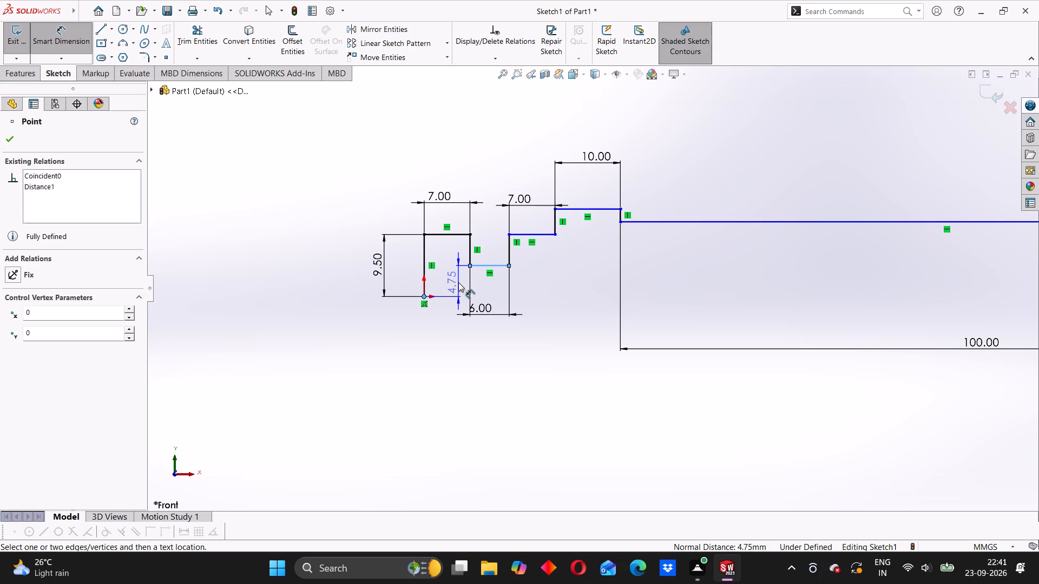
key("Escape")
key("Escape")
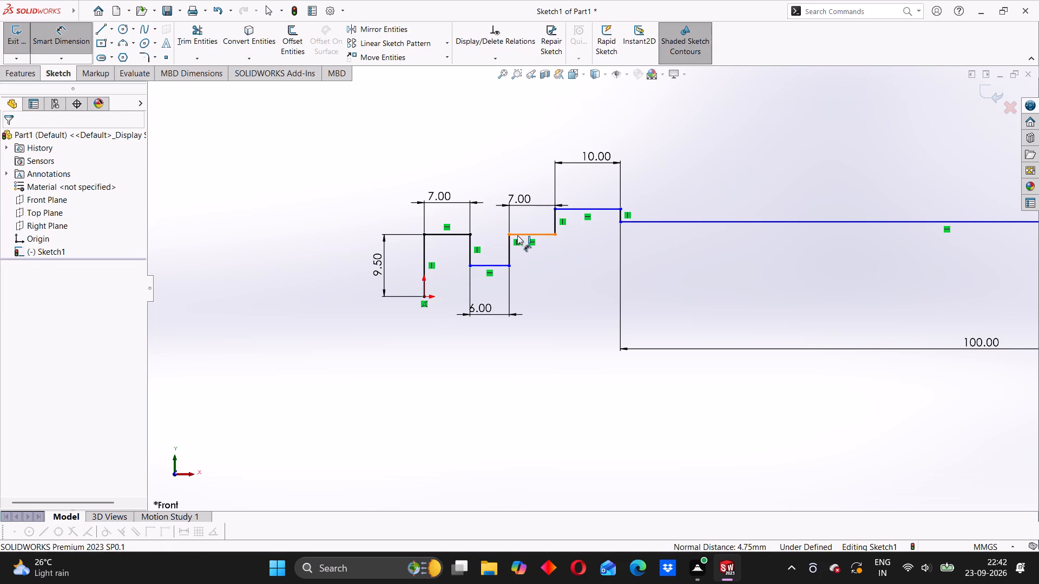
Dimension the height of the 7 mm line after the groove above the origin as 12.5 mm.
left_click(517, 234)
left_click(425, 296)
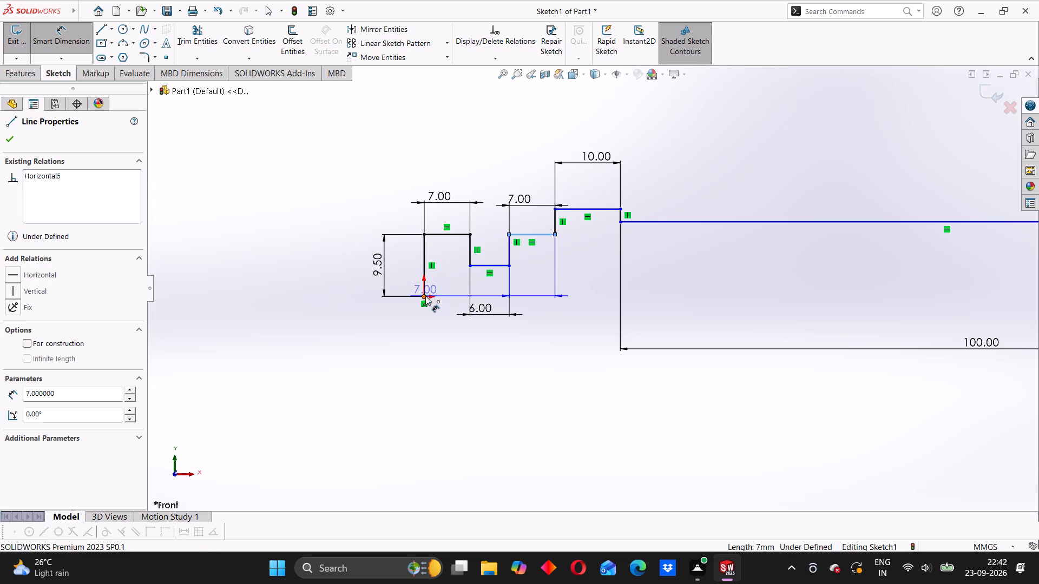
left_click(538, 293)
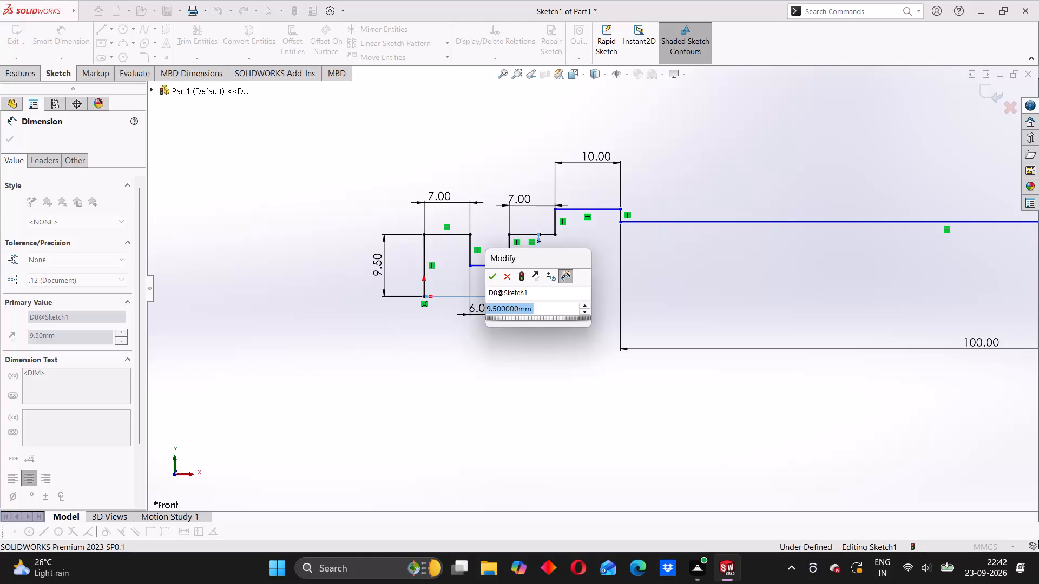
type("12.5")
key("Return")
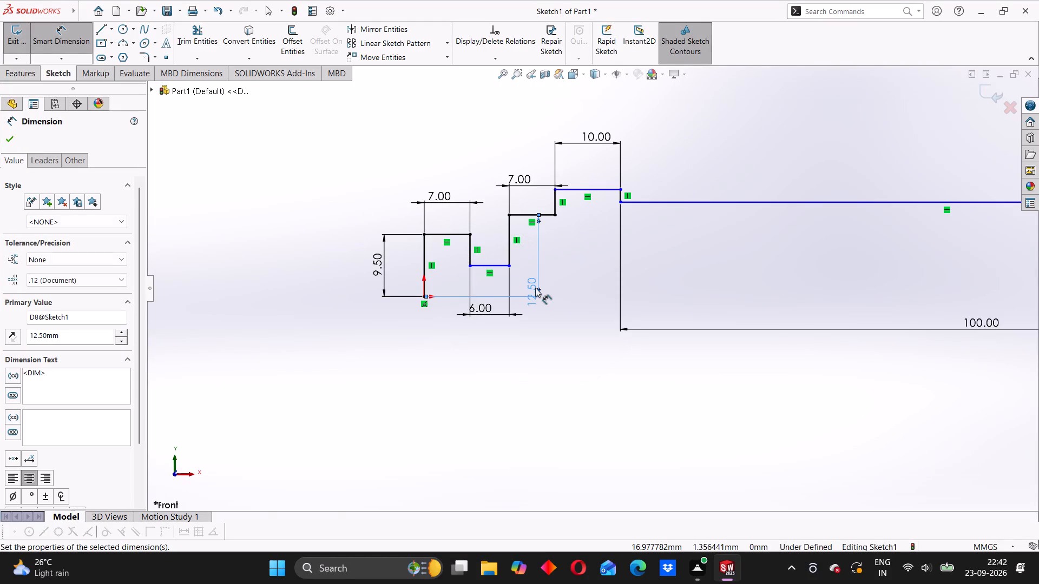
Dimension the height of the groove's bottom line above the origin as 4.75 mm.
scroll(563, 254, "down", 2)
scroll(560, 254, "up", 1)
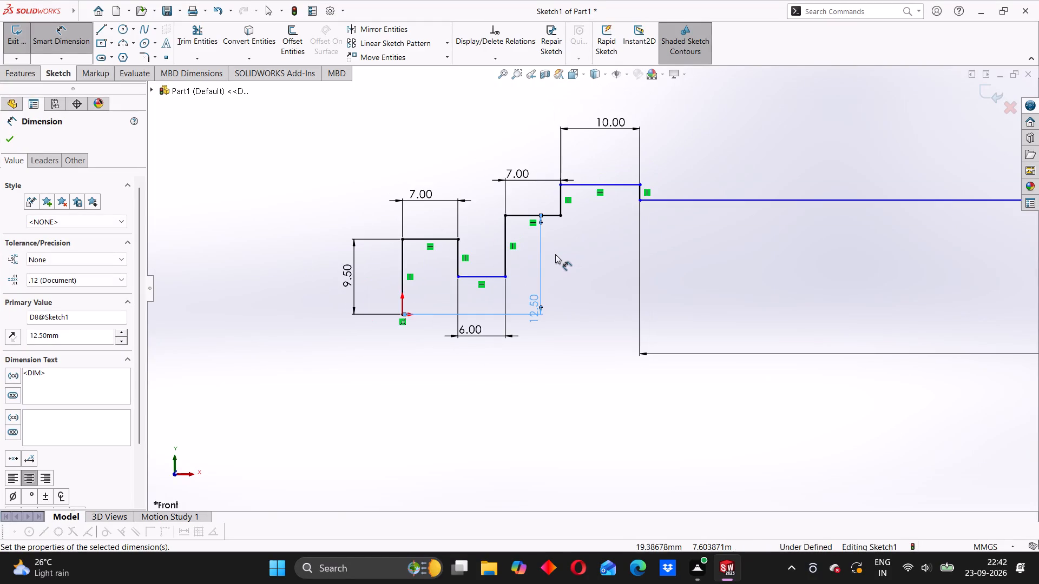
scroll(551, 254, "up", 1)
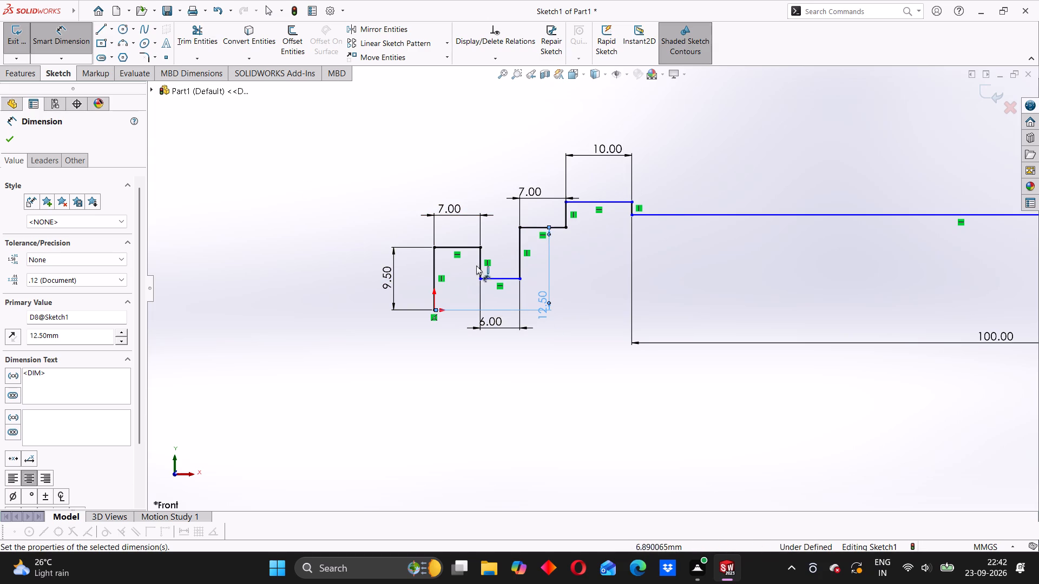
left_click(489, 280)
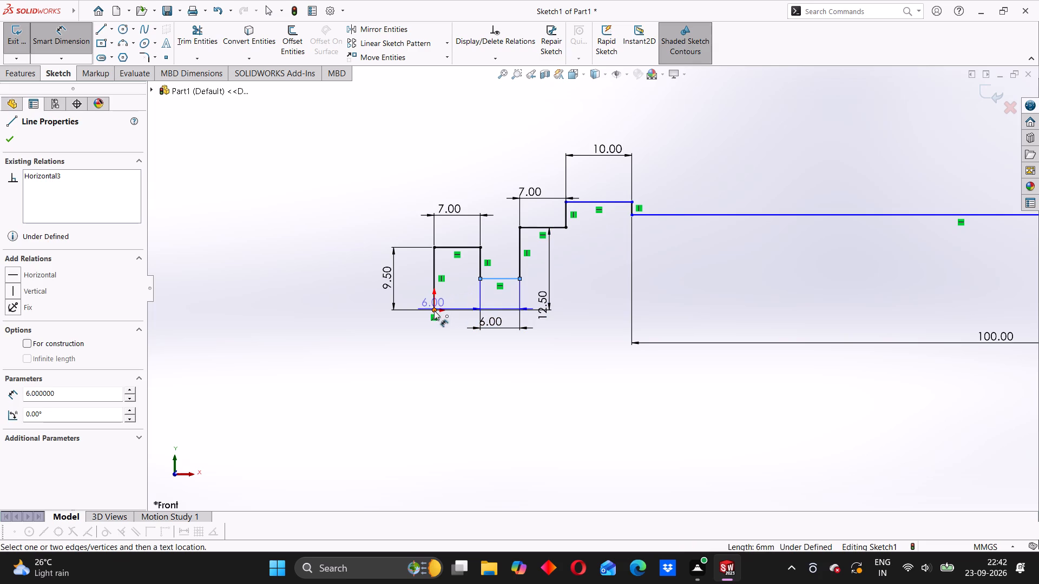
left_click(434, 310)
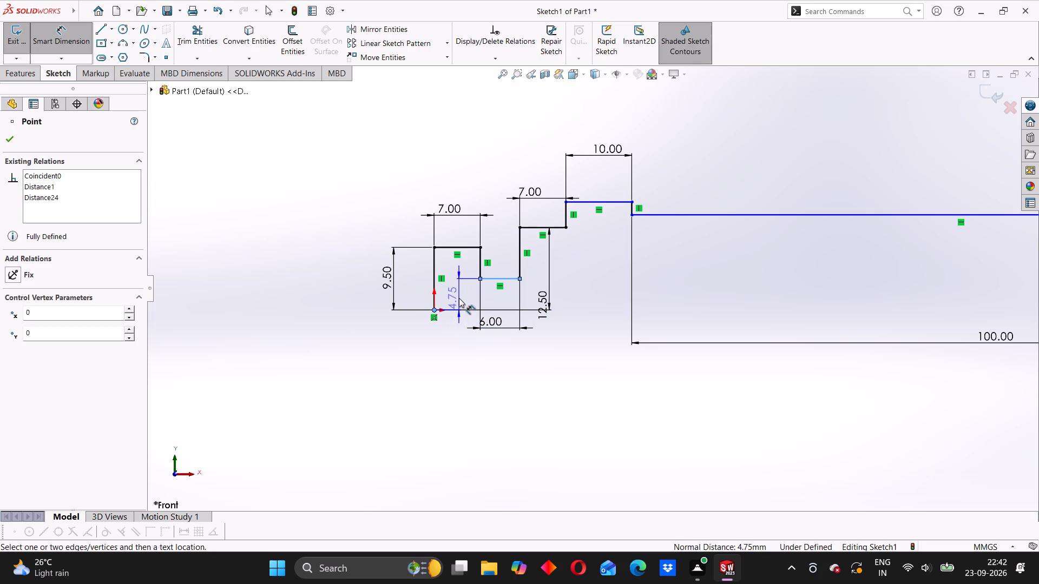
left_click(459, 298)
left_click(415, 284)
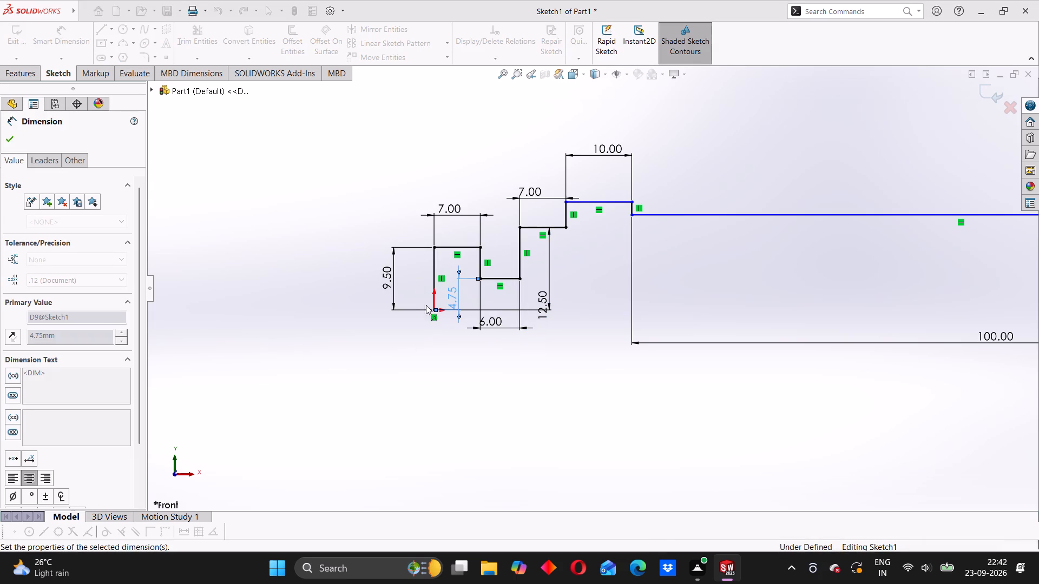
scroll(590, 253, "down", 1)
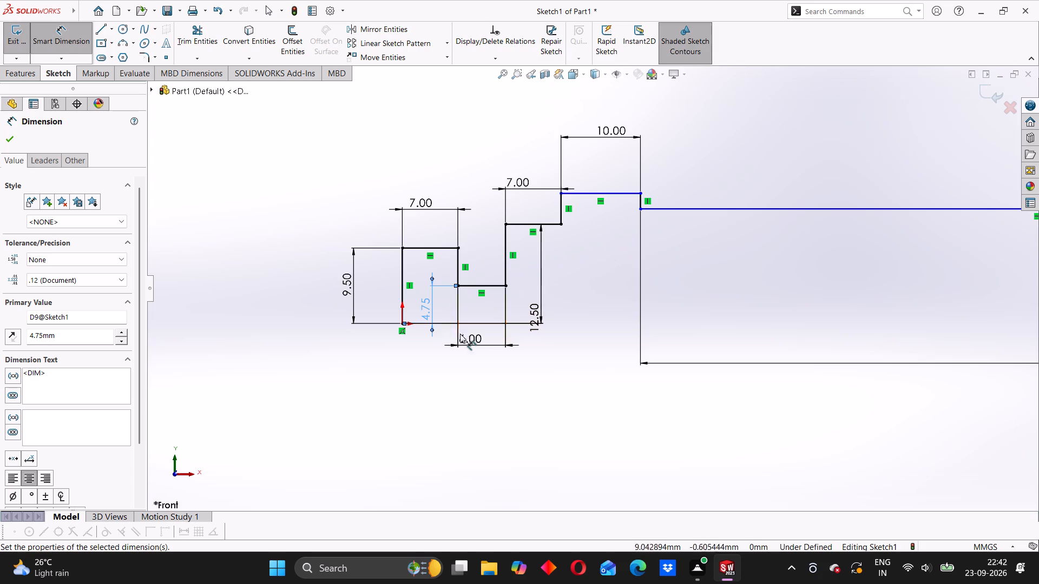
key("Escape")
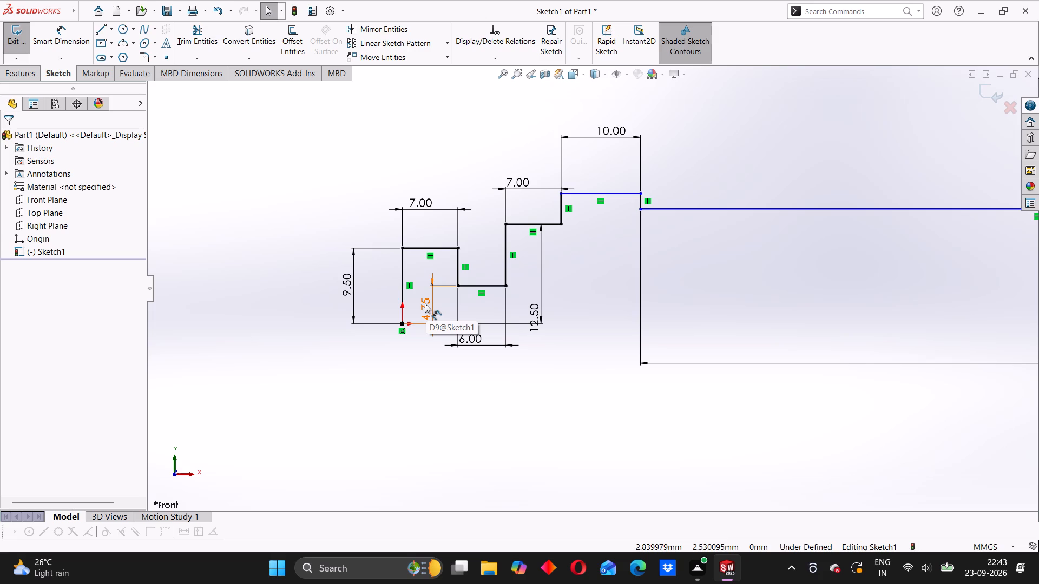
Delete the 12.5 mm height dimension from the 7 mm line just after the groove.
scroll(666, 261, "down", 1)
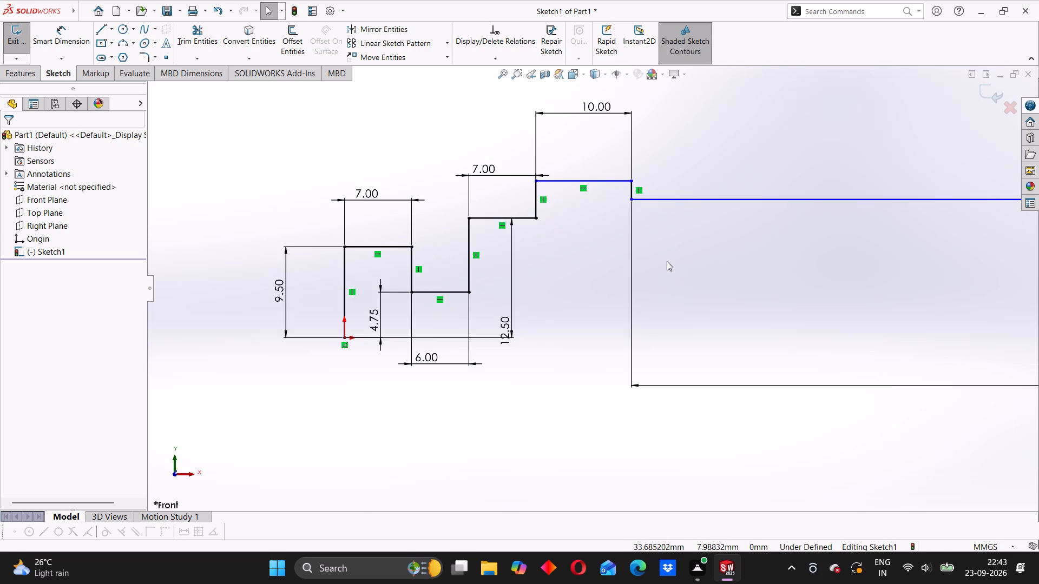
scroll(667, 261, "up", 5)
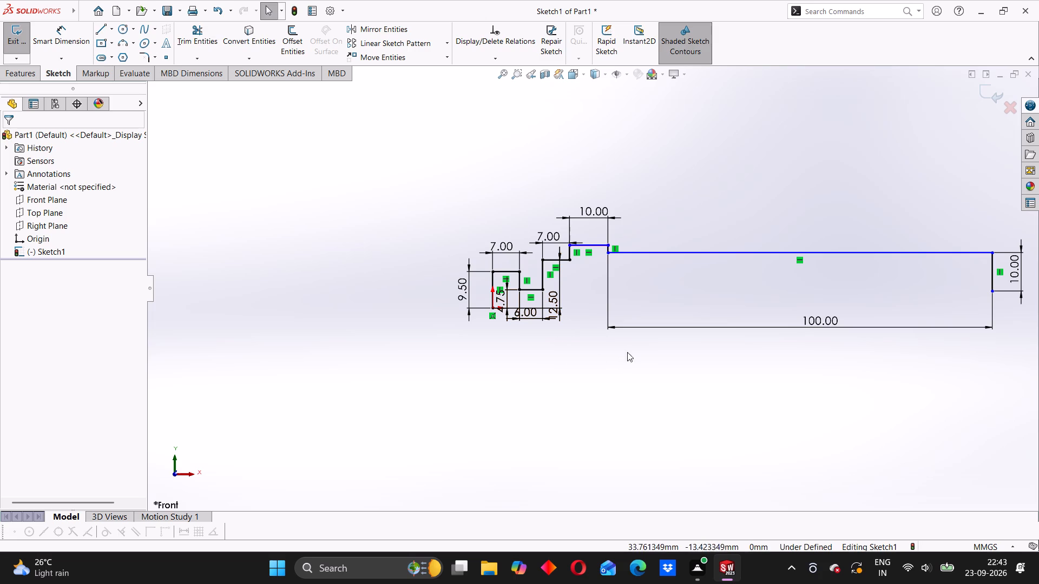
scroll(568, 256, "down", 2)
scroll(547, 309, "down", 2)
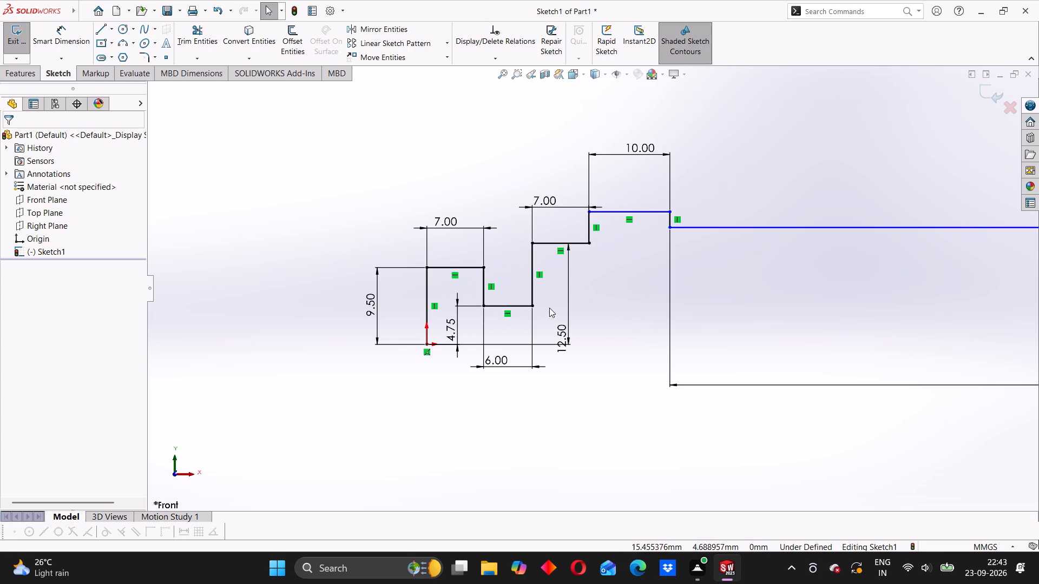
scroll(575, 287, "up", 2)
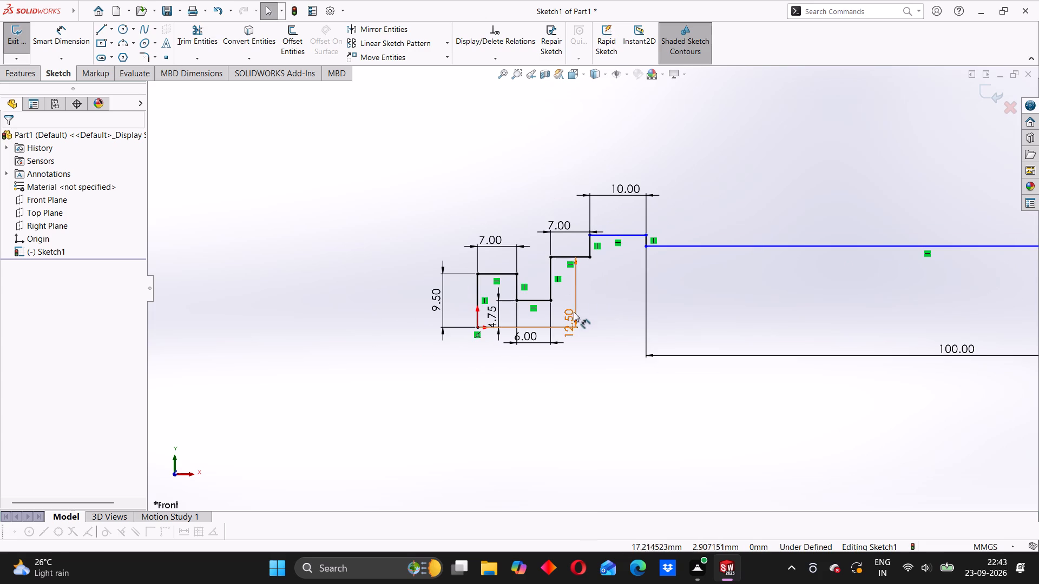
left_click(572, 314)
key("Delete")
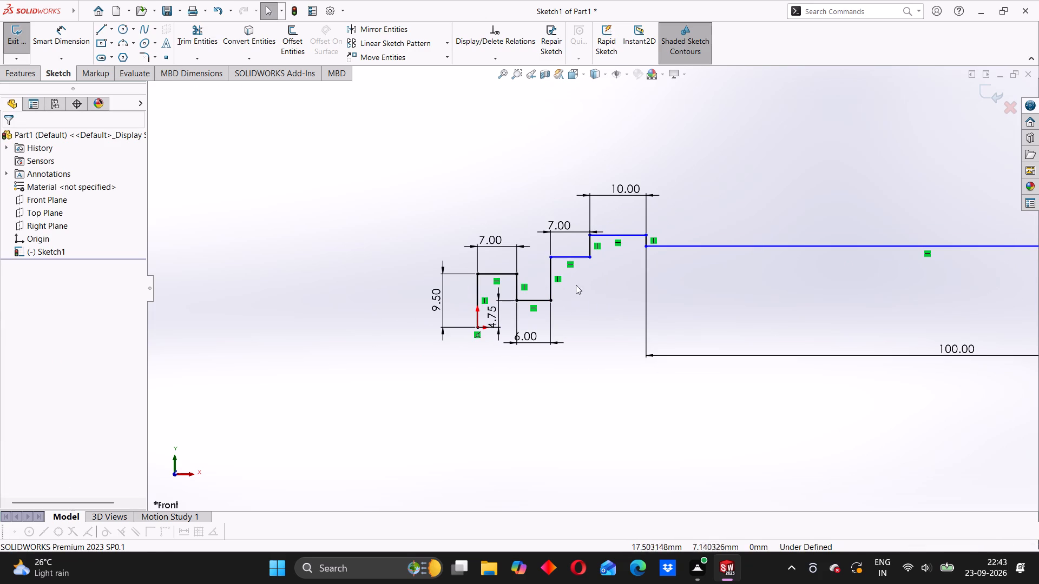
Dimension the height of the raised collar's top line above the origin as 12.5 mm.
left_click(561, 256)
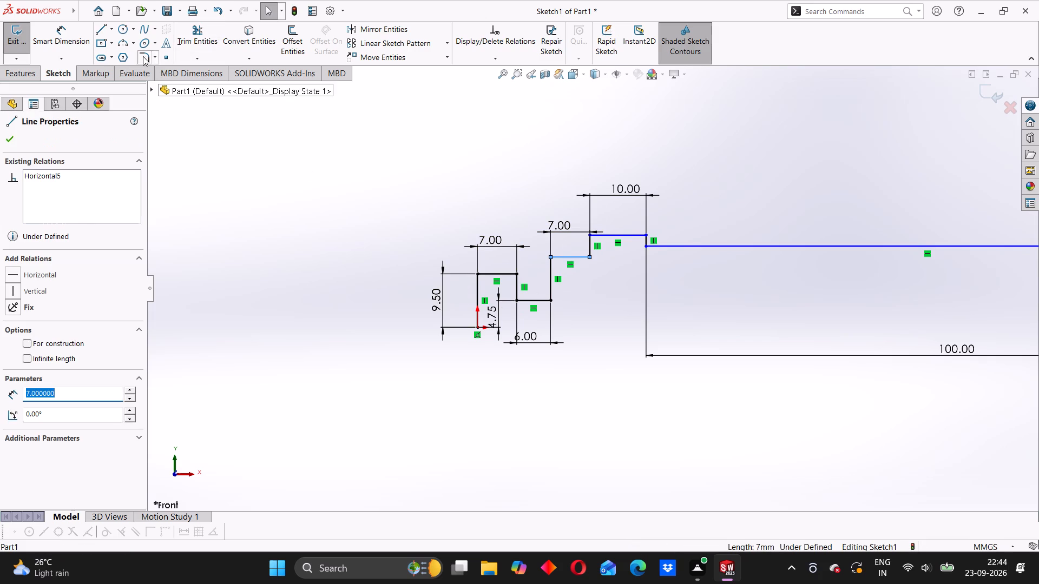
left_click(81, 44)
left_click(622, 232)
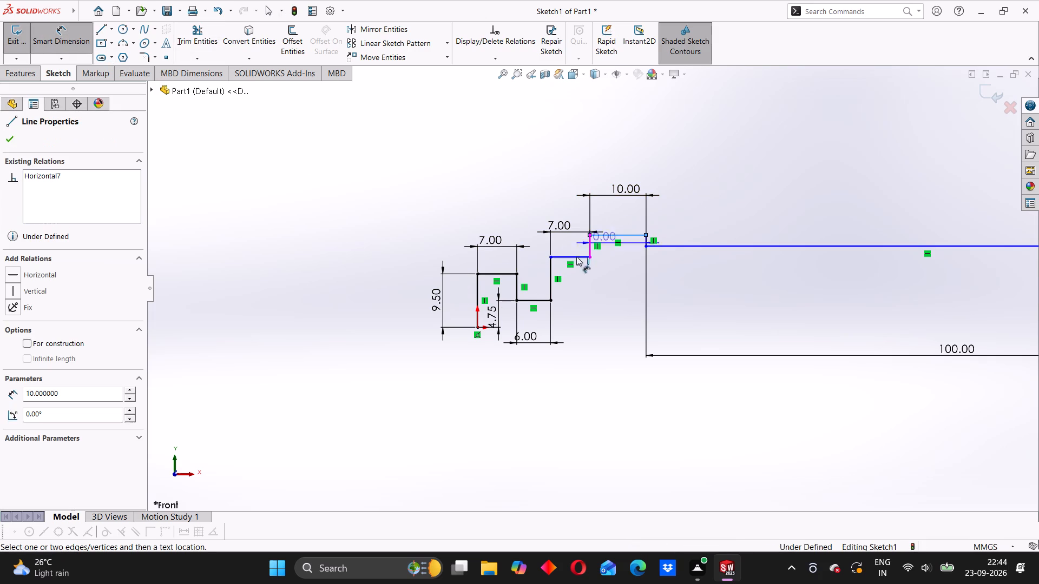
left_click(475, 325)
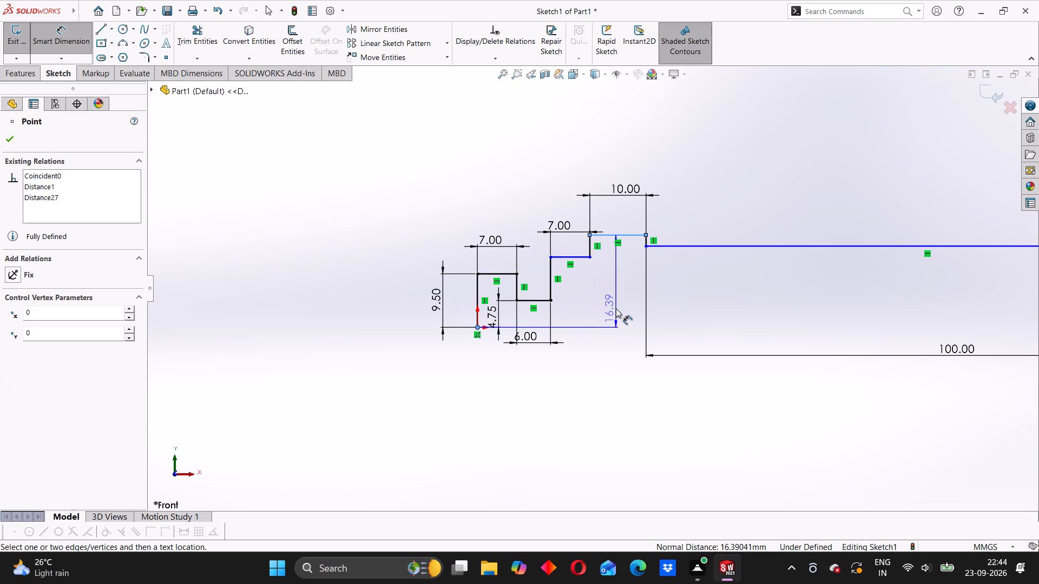
left_click(616, 308)
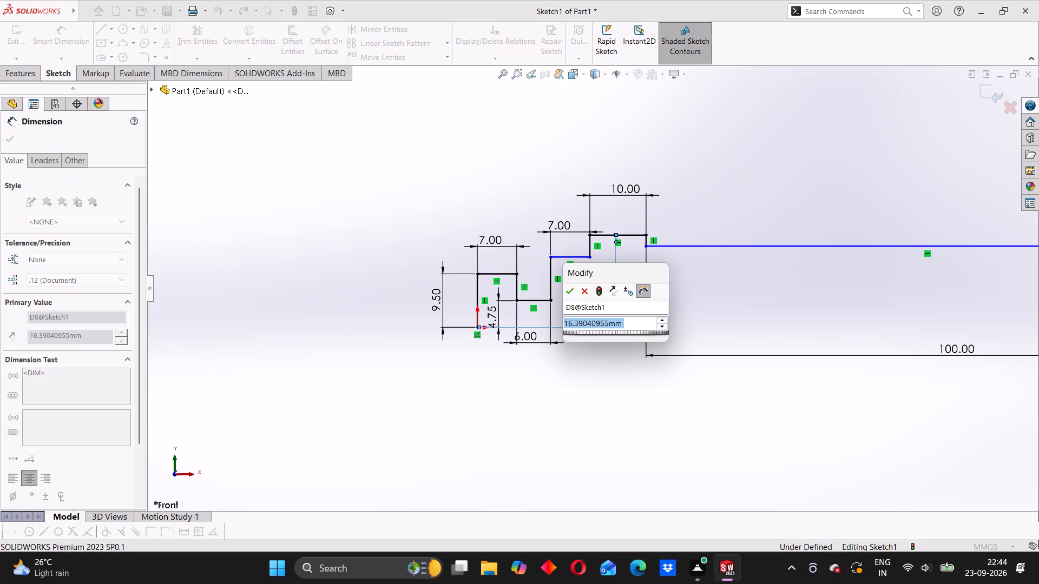
type("12.5")
key("Return")
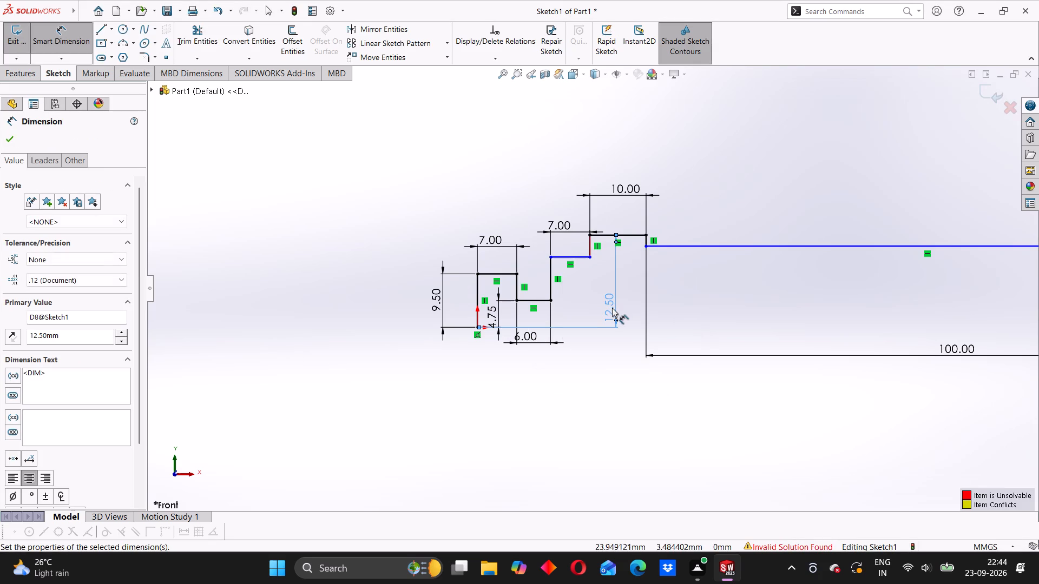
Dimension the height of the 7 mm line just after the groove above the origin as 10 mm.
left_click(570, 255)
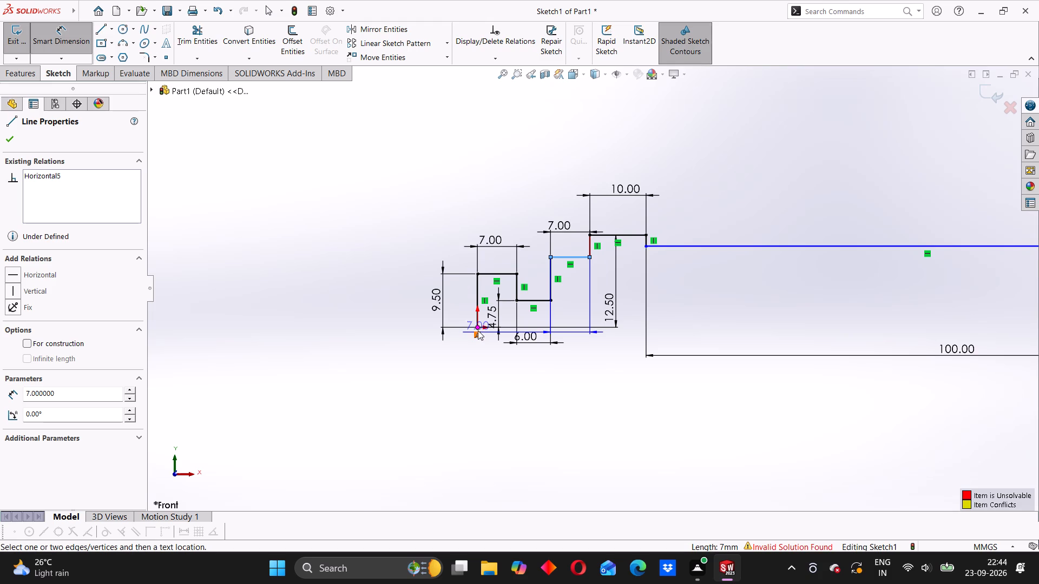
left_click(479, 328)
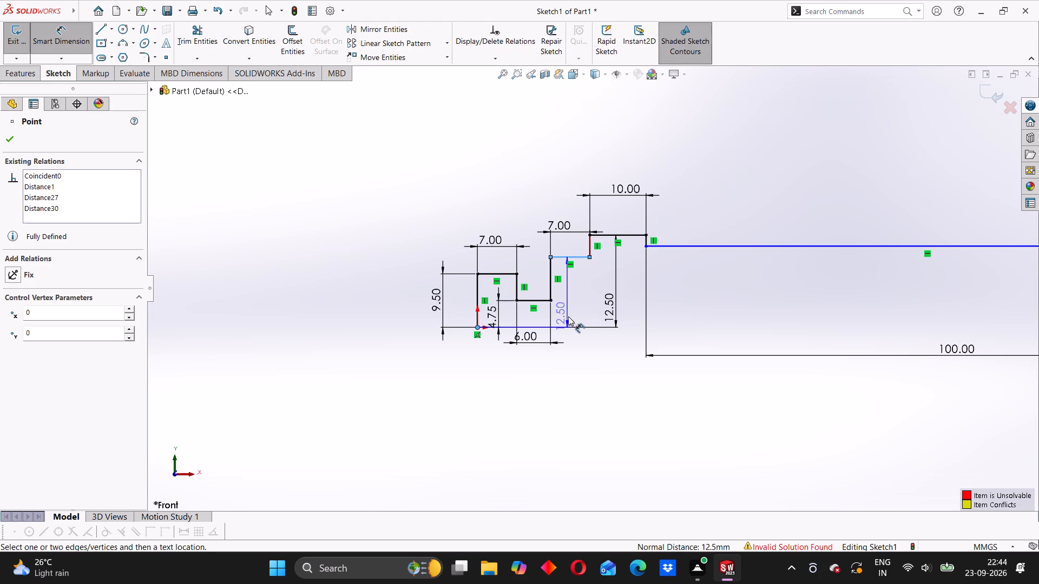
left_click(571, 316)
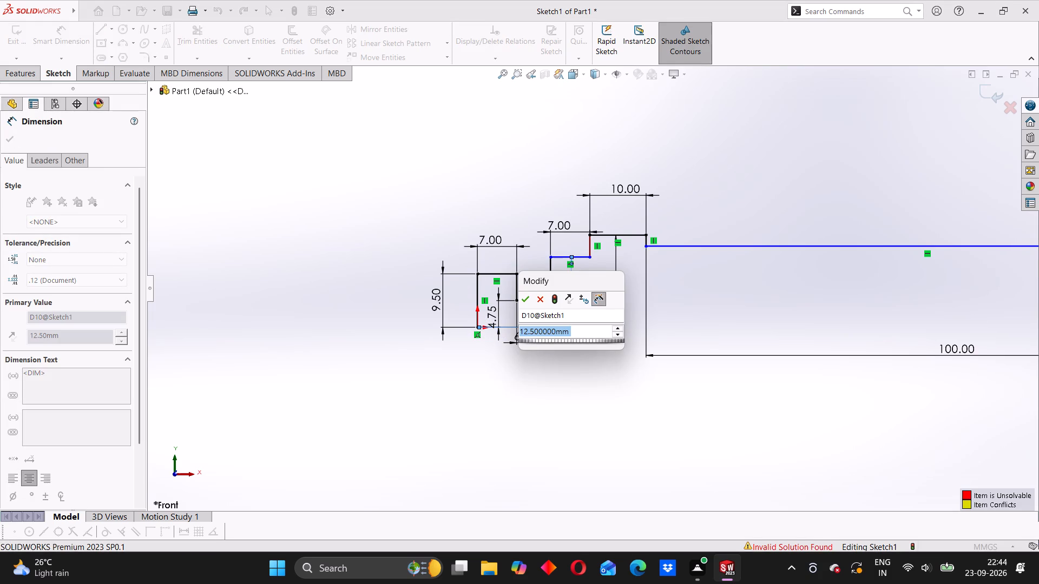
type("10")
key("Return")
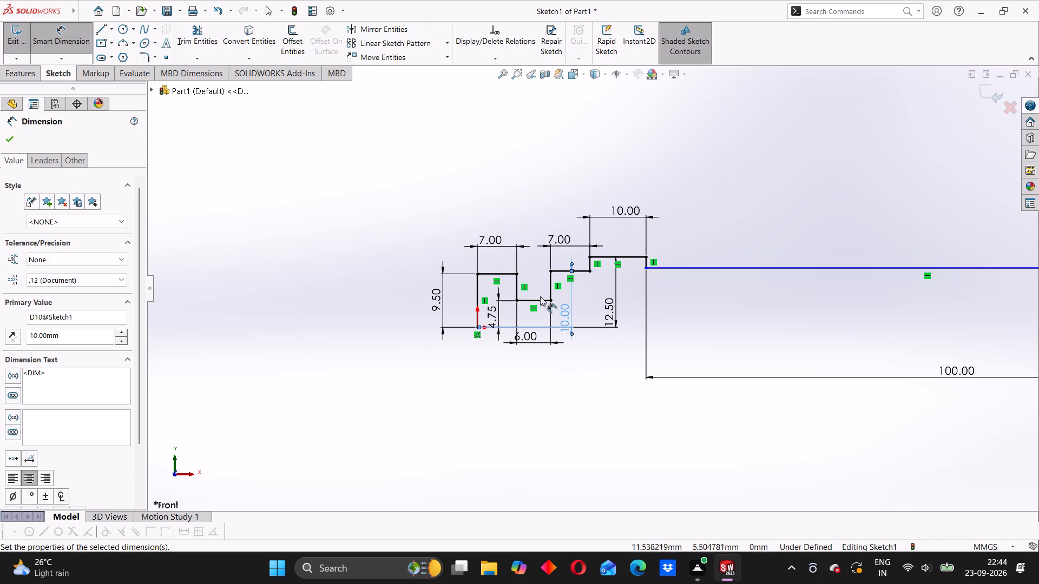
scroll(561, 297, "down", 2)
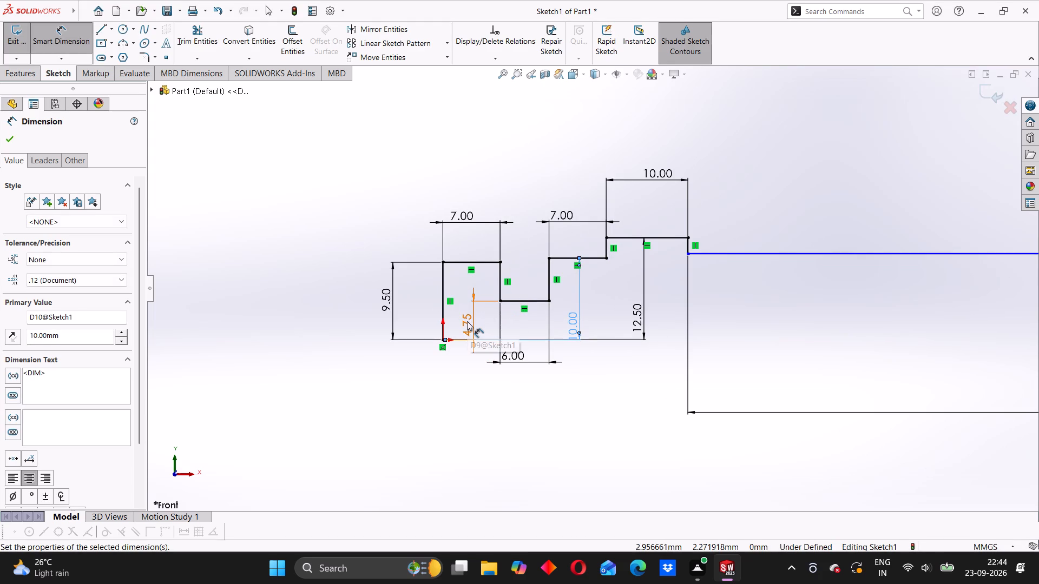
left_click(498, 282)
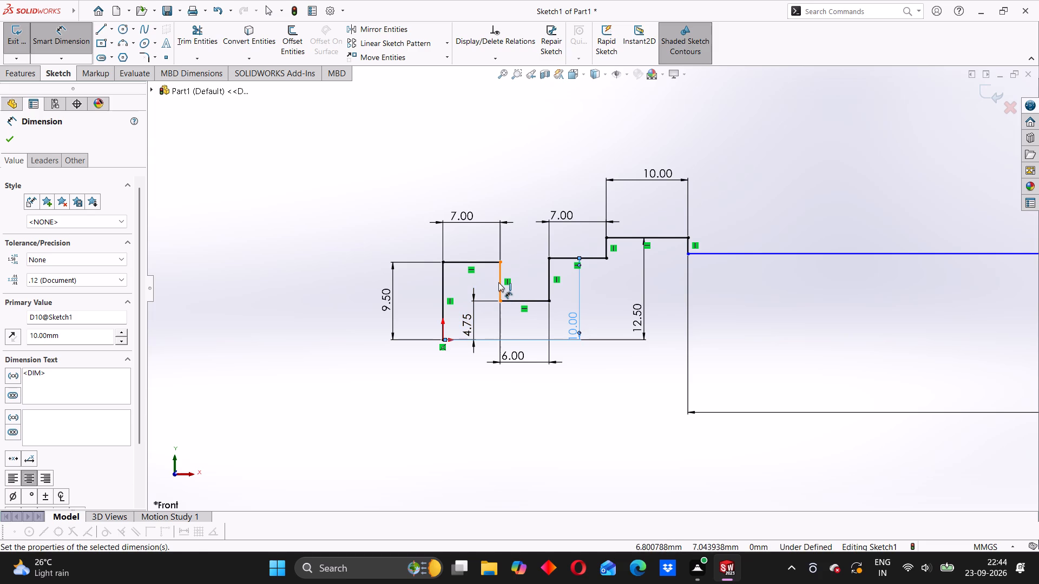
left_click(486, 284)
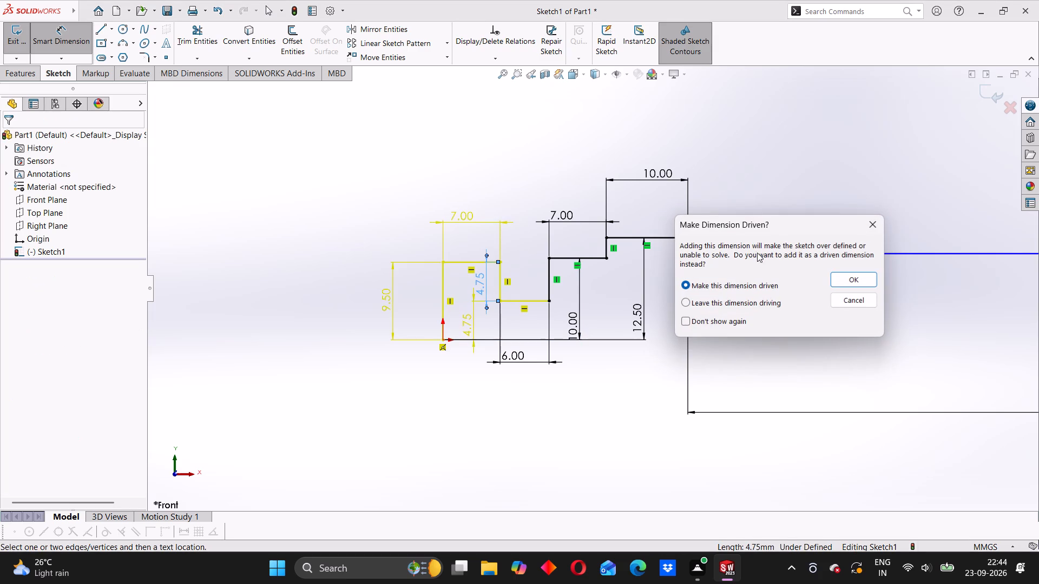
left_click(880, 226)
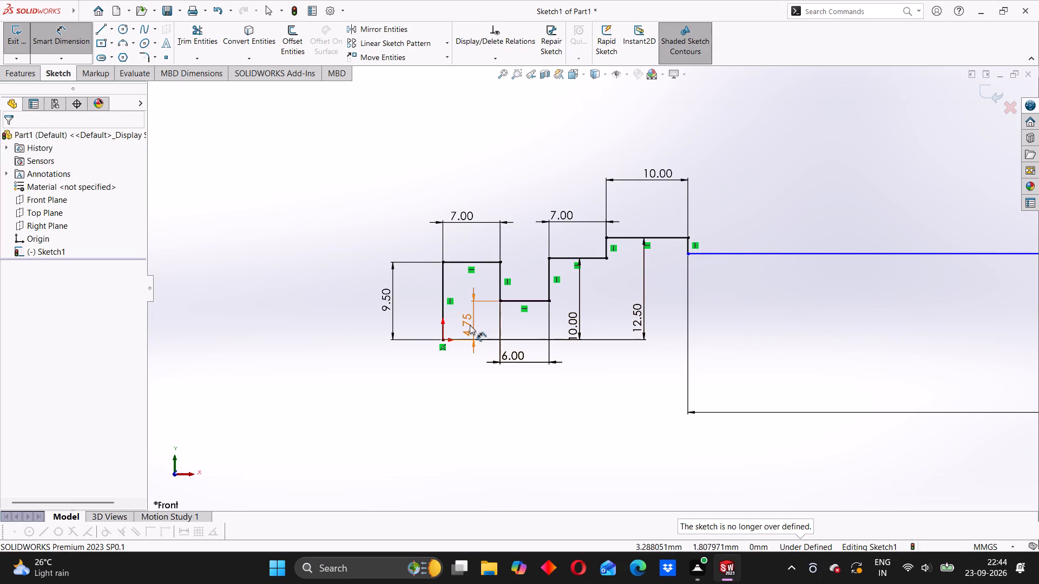
Replace the 4.75 mm groove-floor height dimension with a 3 mm depth dimension on the groove wall nearest the origin.
left_click(470, 325)
key("Delete")
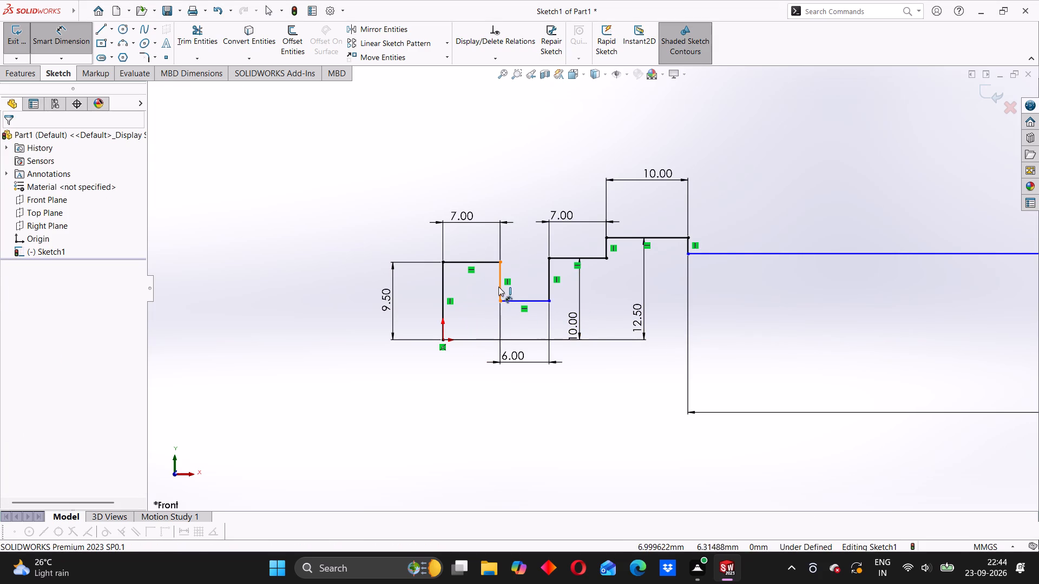
left_click(498, 286)
left_click(477, 285)
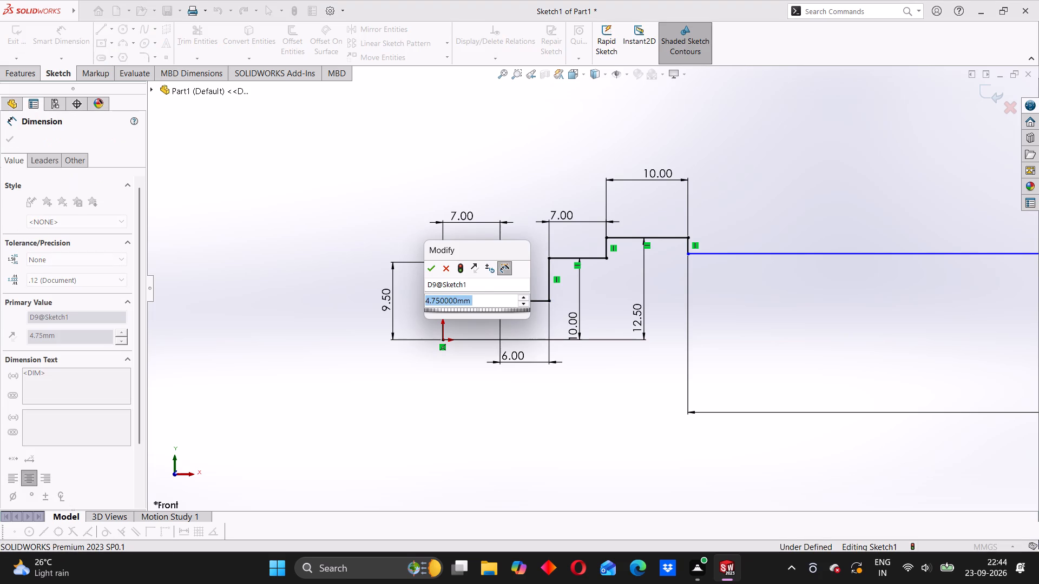
key("3")
key("Return")
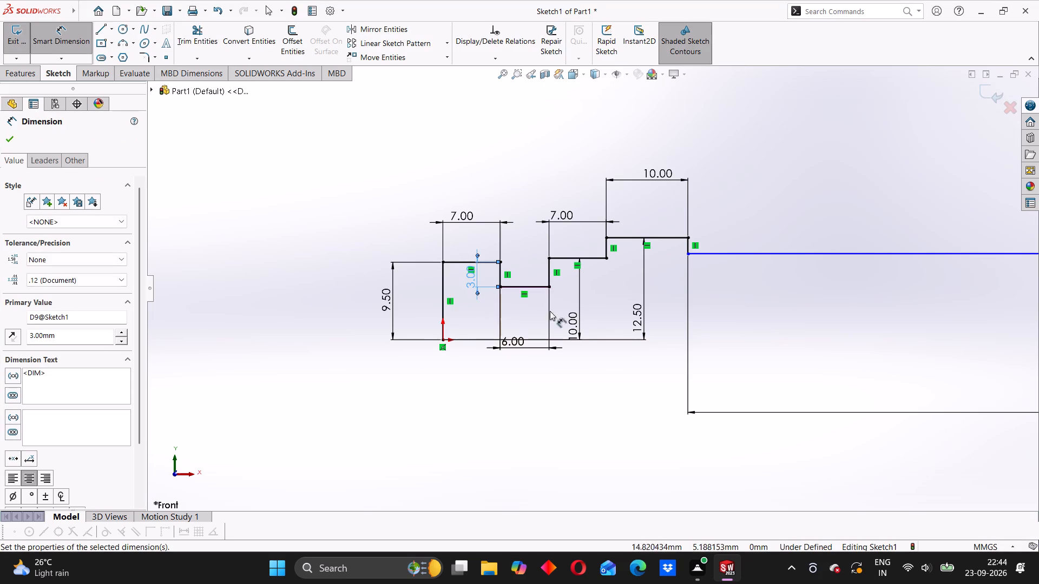
left_click(463, 382)
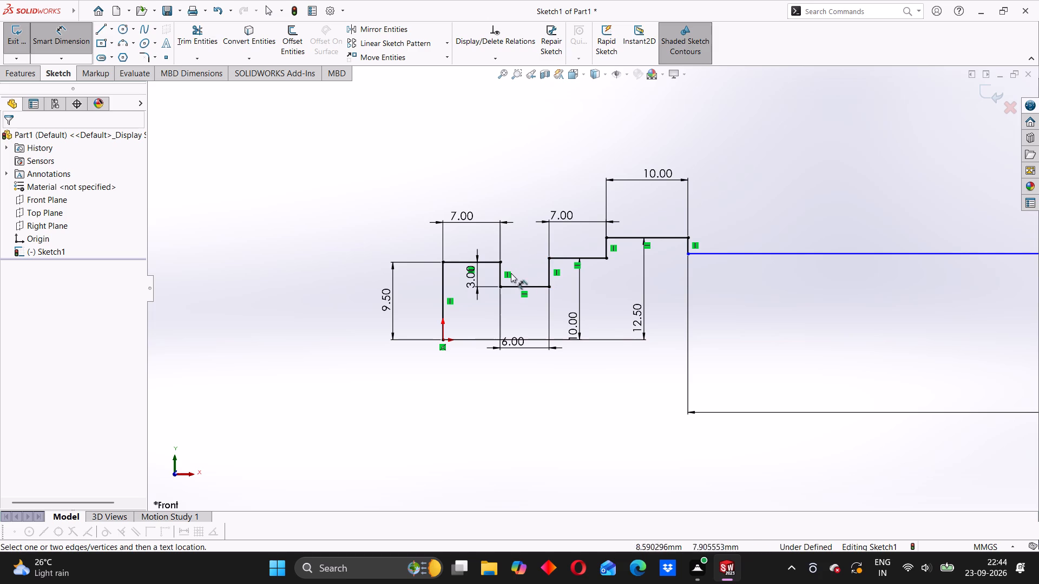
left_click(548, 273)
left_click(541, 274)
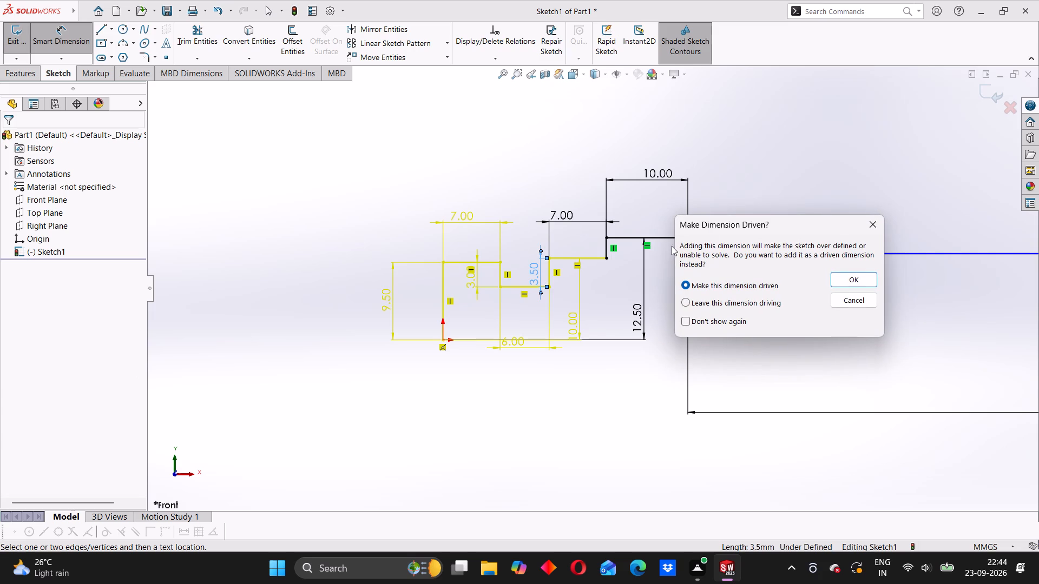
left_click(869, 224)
Replace the 10 mm height dimension after the groove with a 3 mm dimension on the groove wall nearest the collar.
left_click(577, 318)
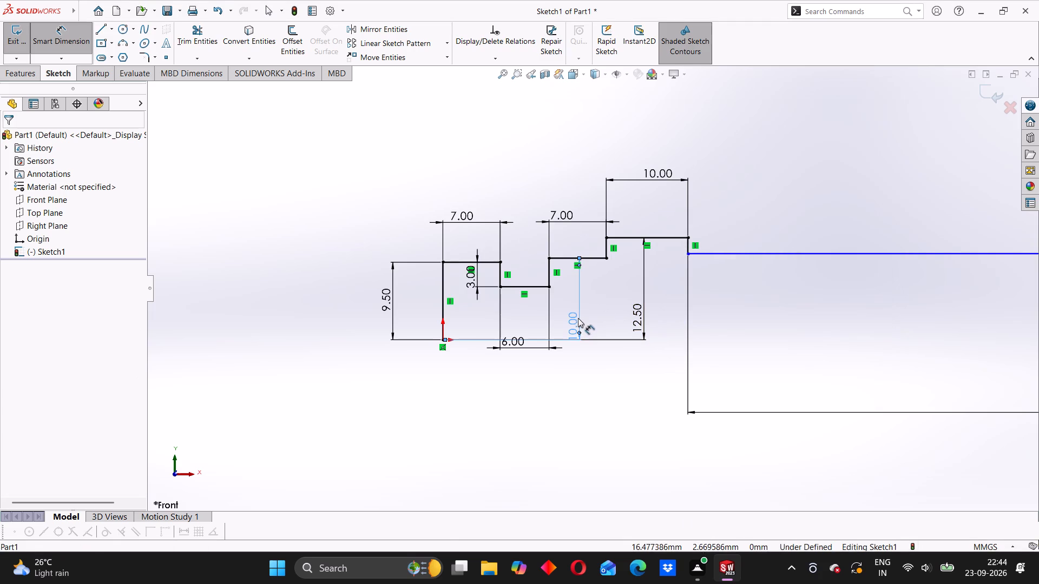
key("Delete")
left_click(550, 272)
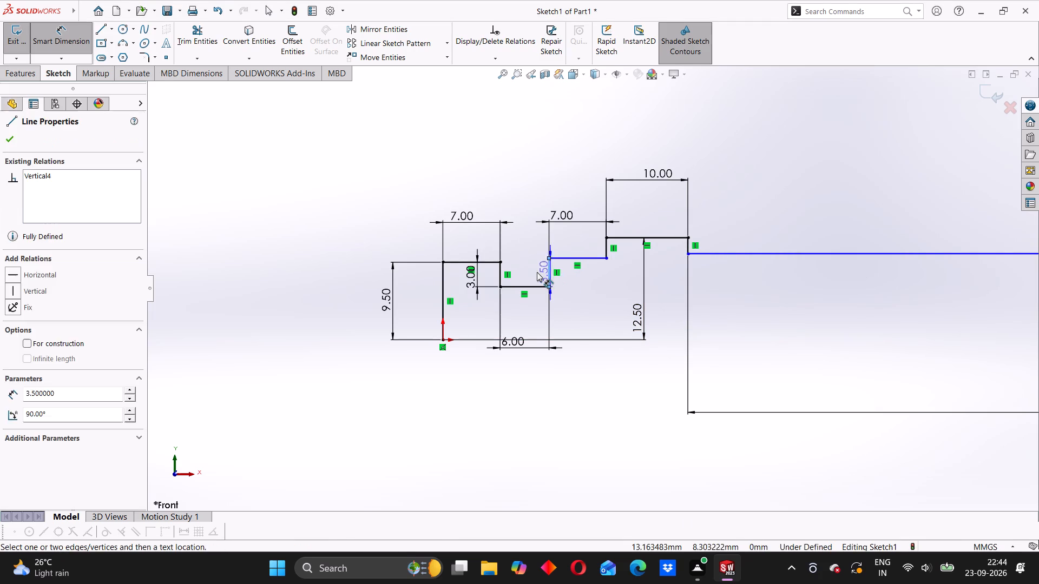
left_click(537, 272)
key("3")
key("Return")
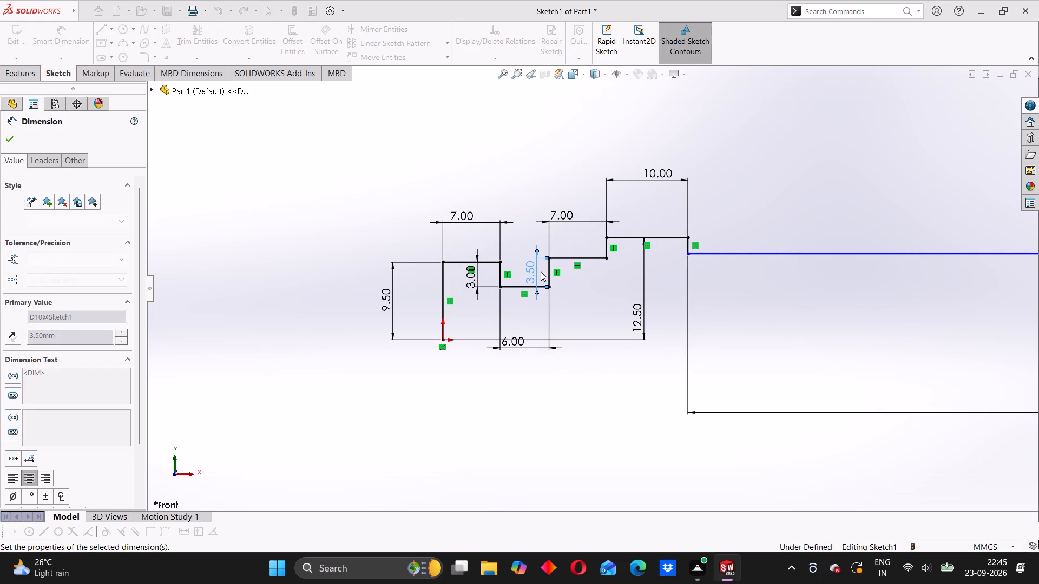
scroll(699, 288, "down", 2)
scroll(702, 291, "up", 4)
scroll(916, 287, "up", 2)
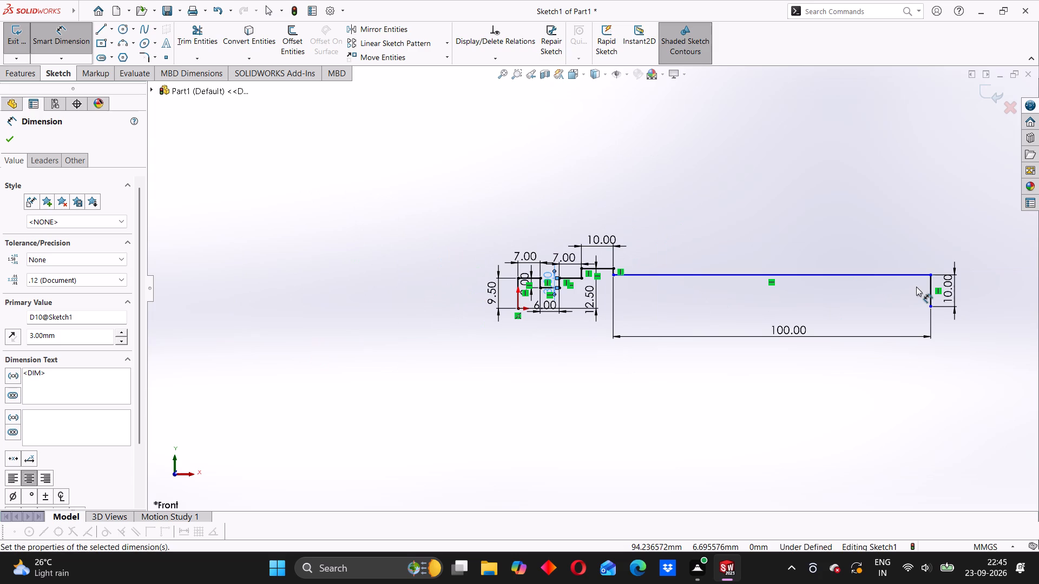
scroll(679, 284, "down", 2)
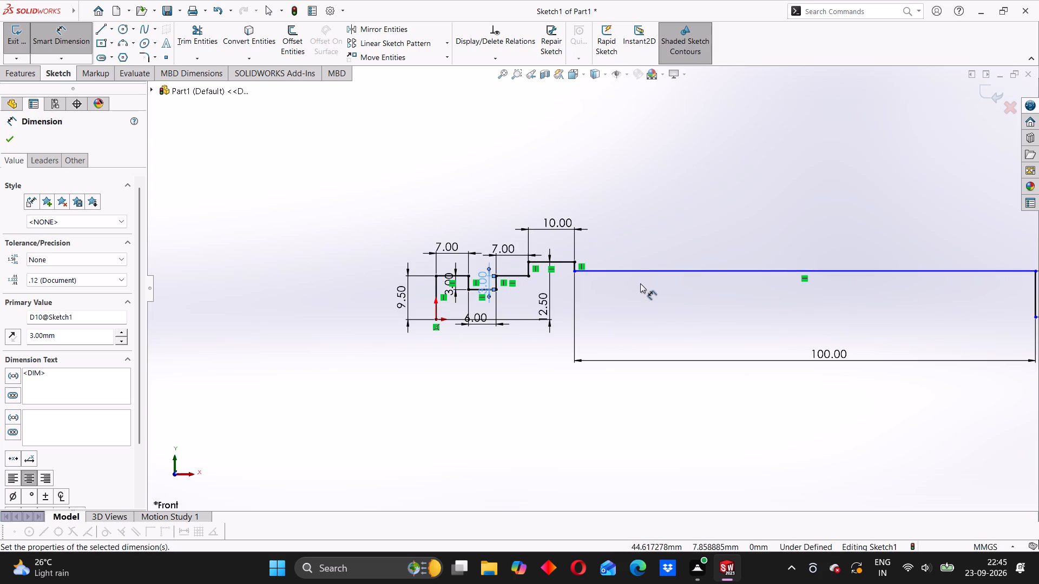
Dimension the height of the 100 mm shaft line above the origin as 10 mm.
left_click(615, 272)
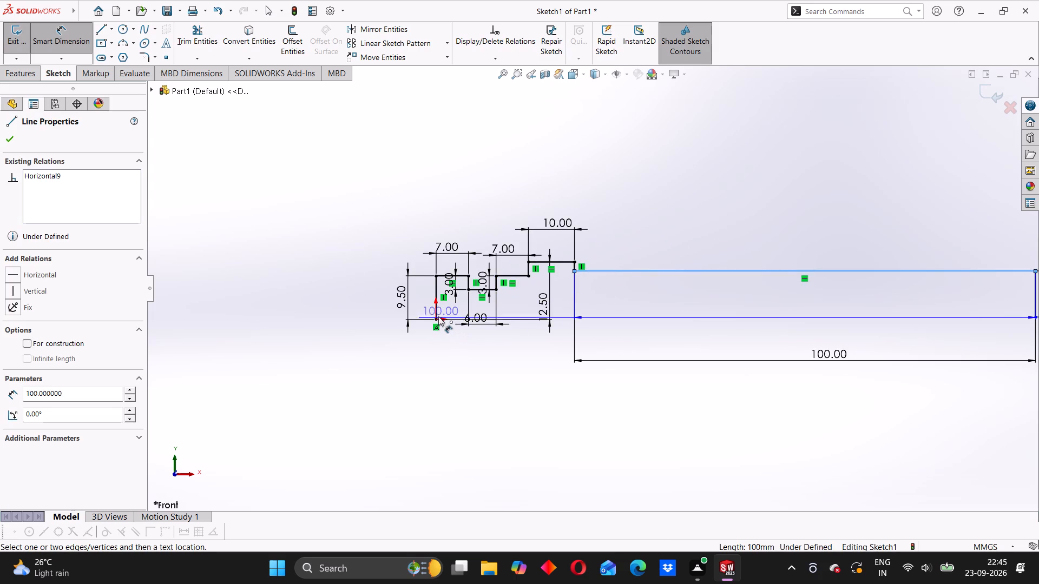
left_click(438, 316)
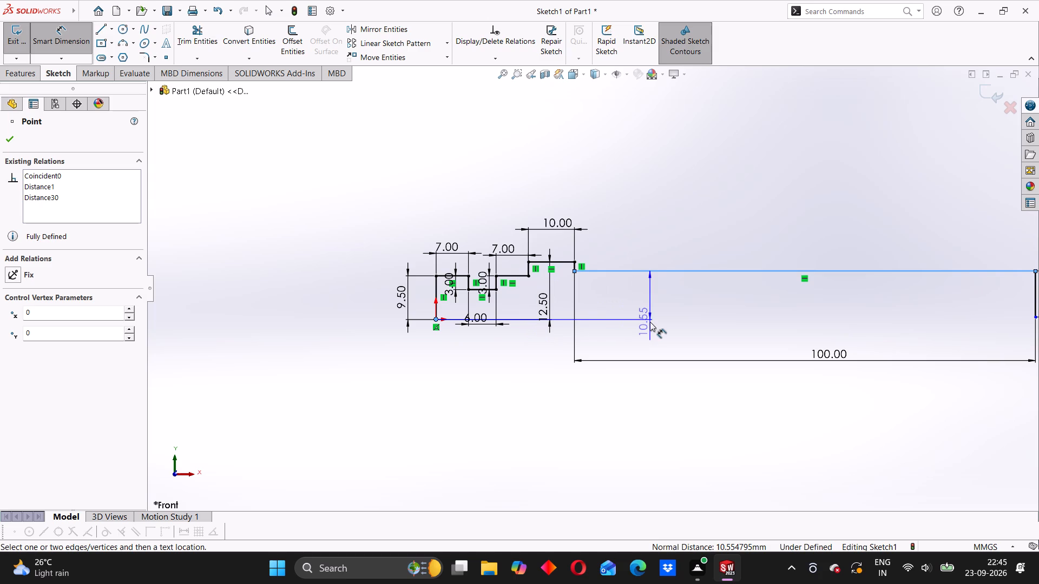
scroll(650, 322, "down", 2)
scroll(650, 322, "up", 4)
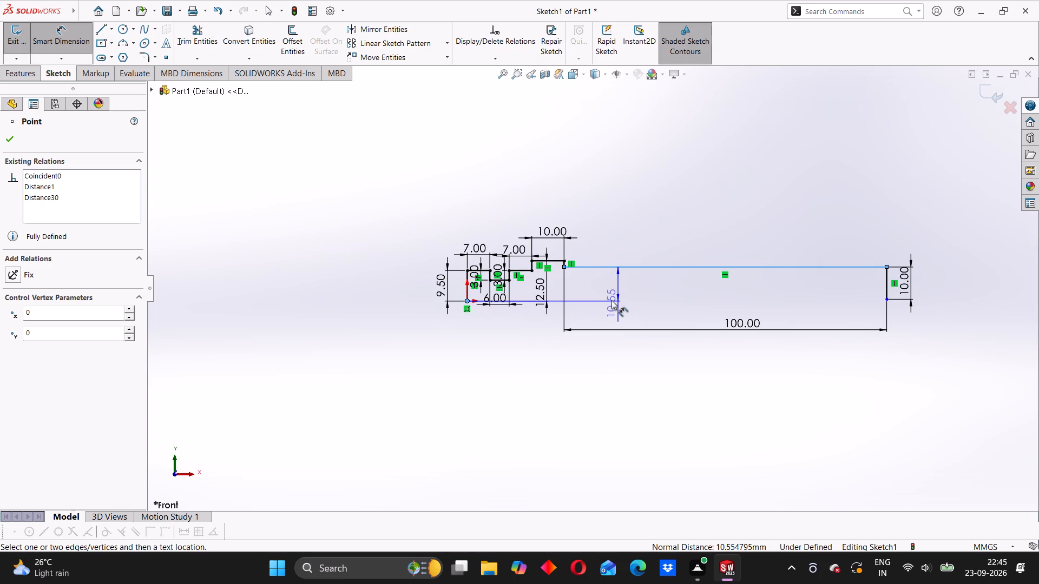
scroll(593, 286, "down", 2)
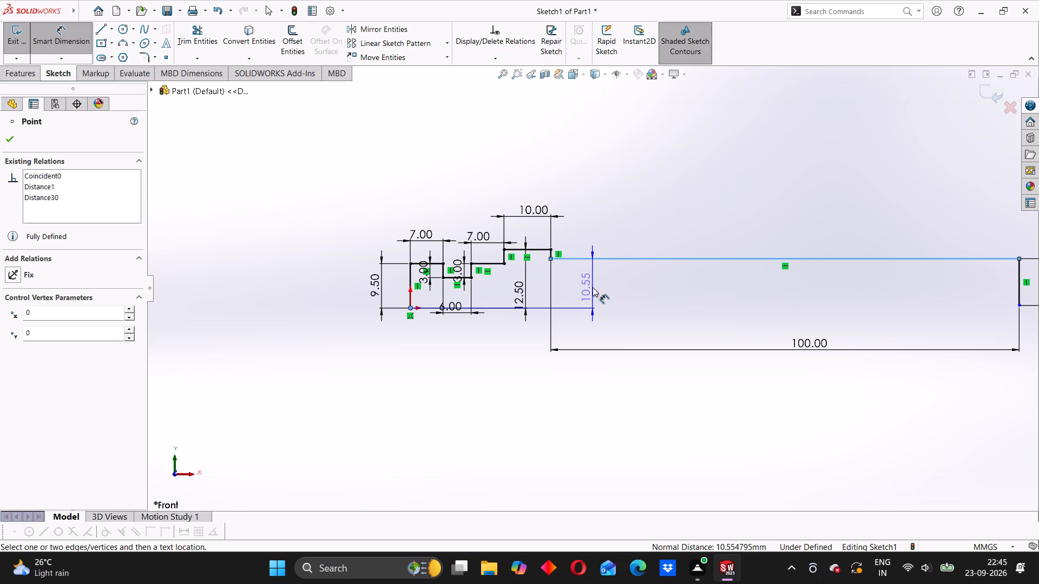
left_click(593, 287)
type("10")
key("Return")
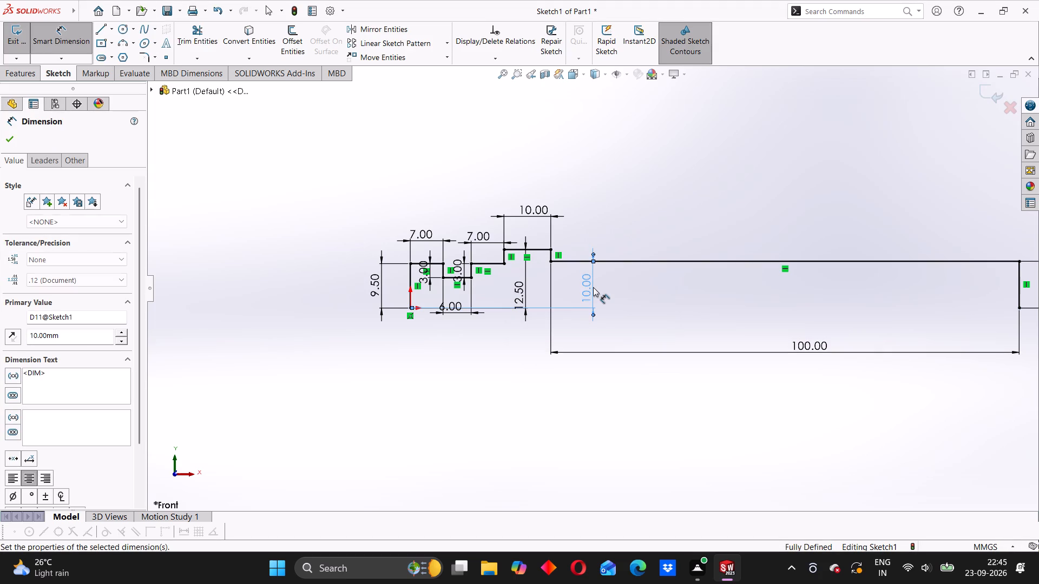
scroll(689, 266, "down", 3)
scroll(666, 289, "up", 4)
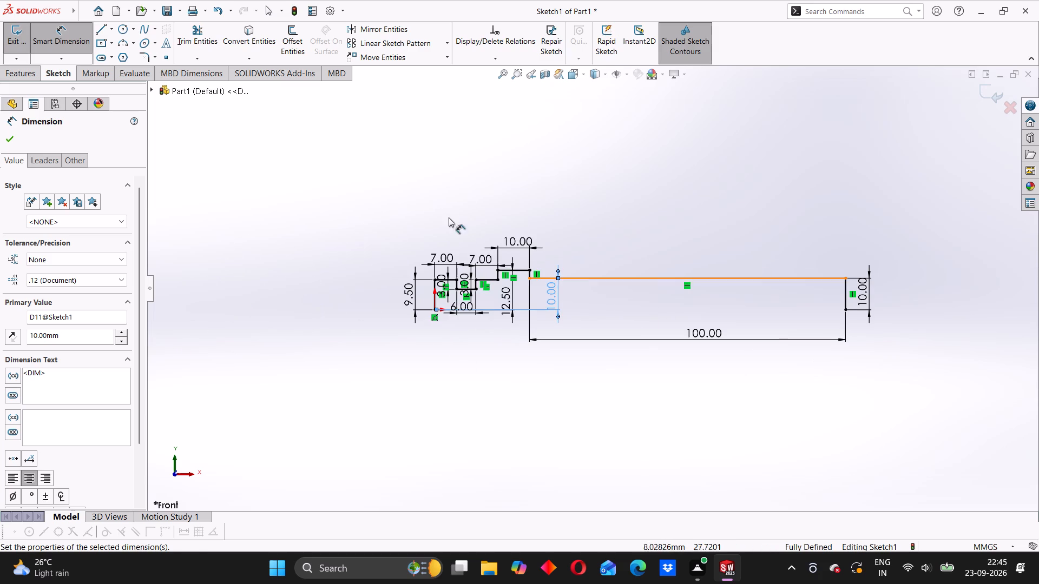
left_click(415, 203)
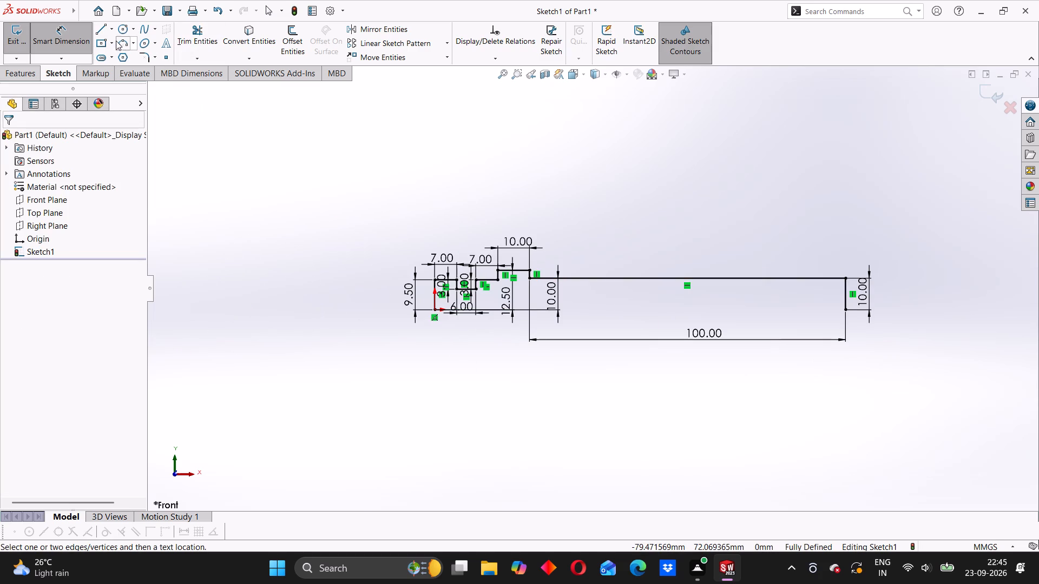
Close the shaft profile with a horizontal line from the origin to the lower end of the far 10 mm vertical line.
left_click(134, 32)
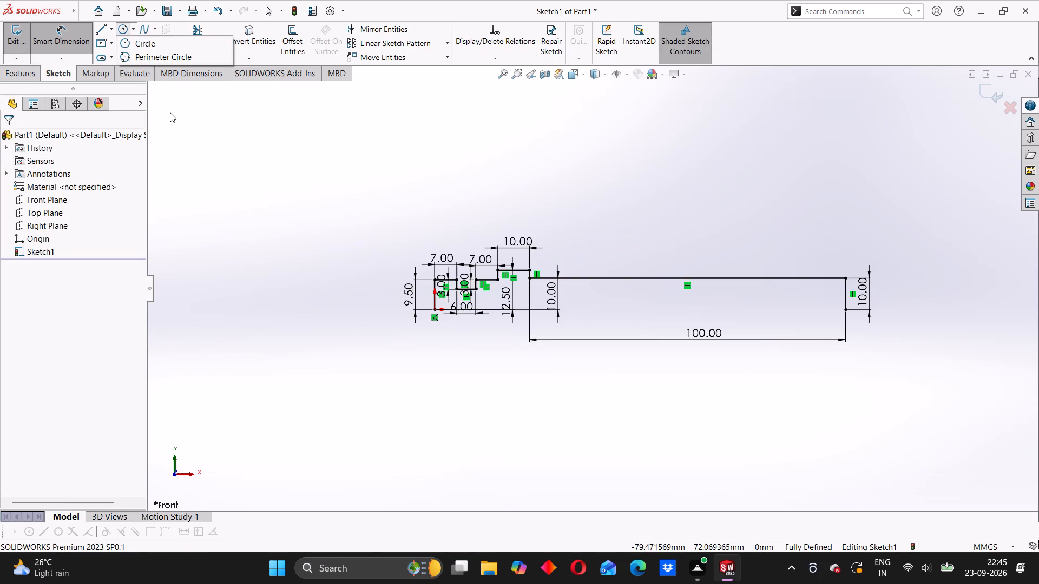
left_click(170, 114)
left_click(111, 30)
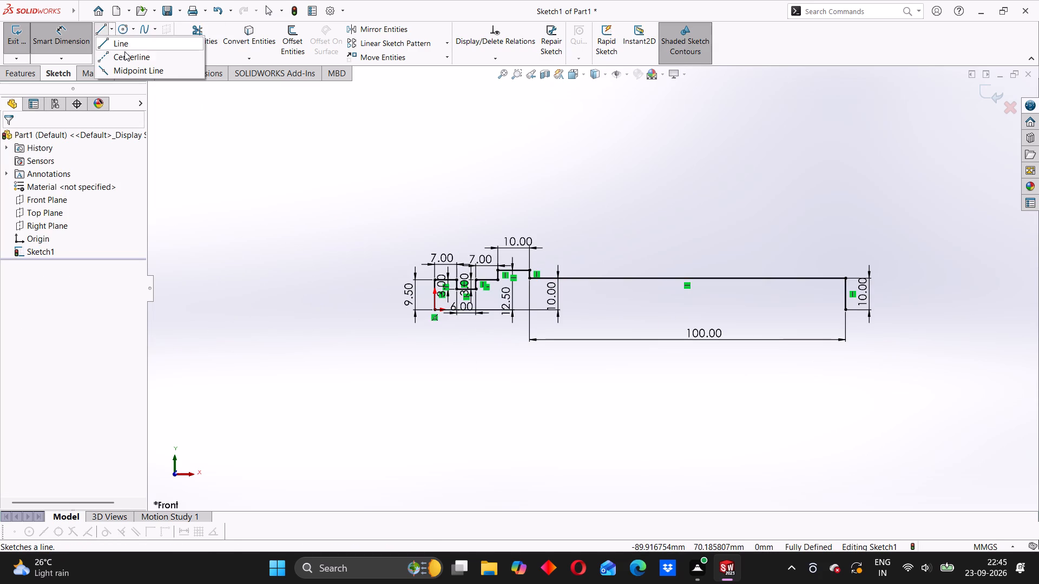
left_click(120, 45)
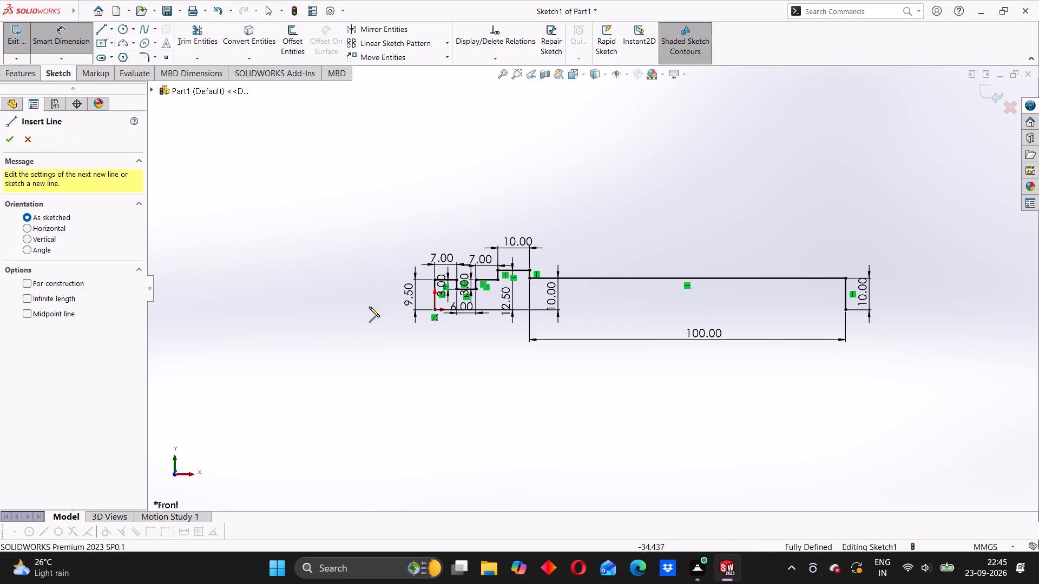
left_click(434, 311)
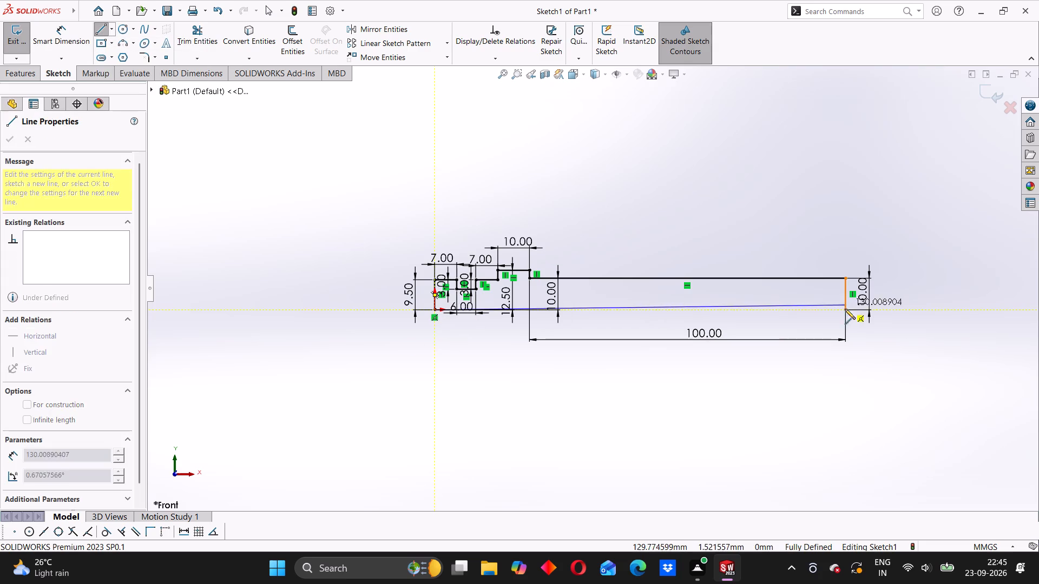
left_click(845, 310)
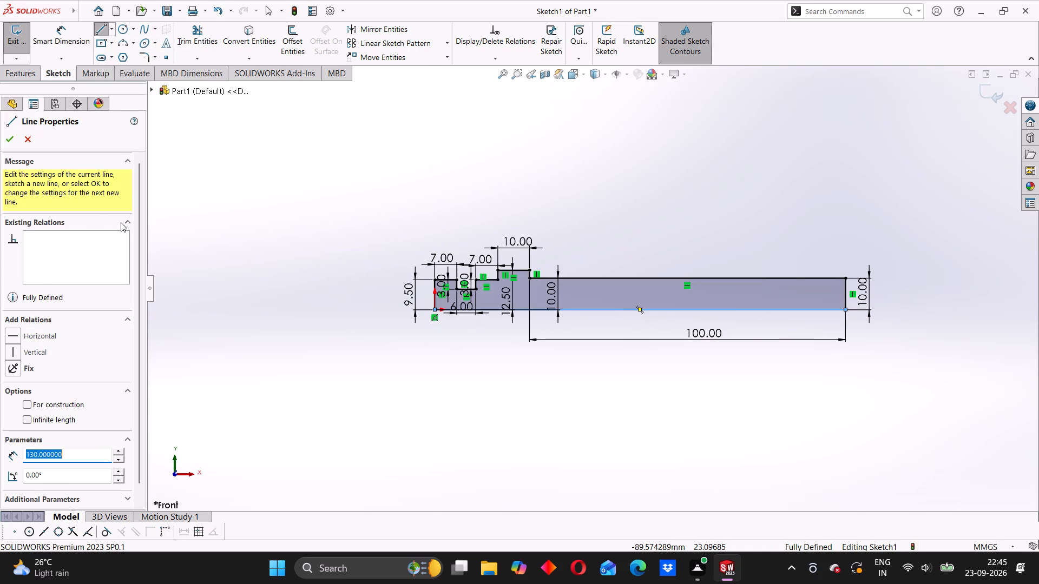
left_click(1, 137)
left_click(12, 141)
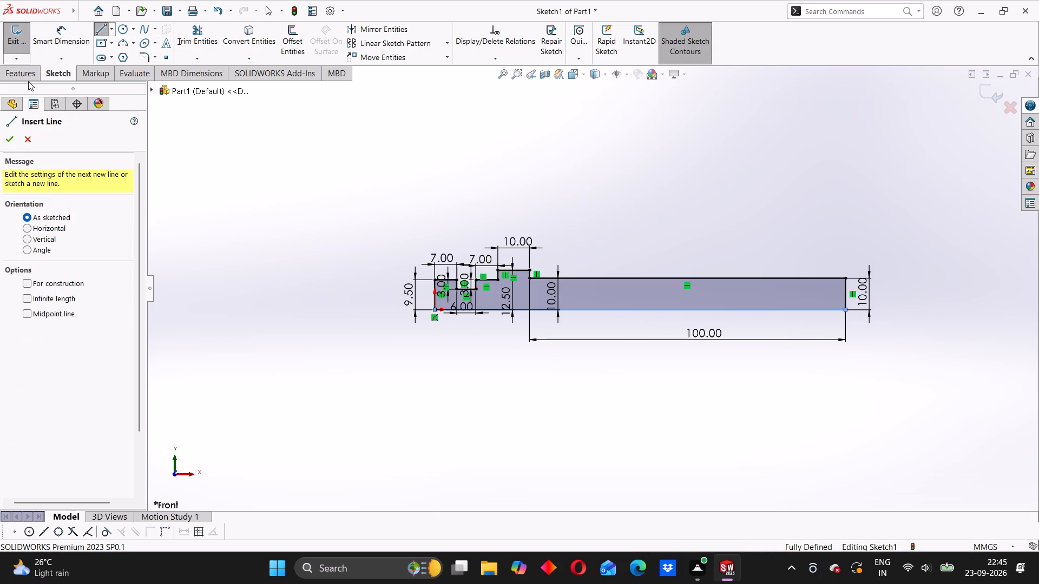
left_click(14, 138)
Revolve the closed profile 360 degrees about its bottom closing line as a boss.
left_click(8, 78)
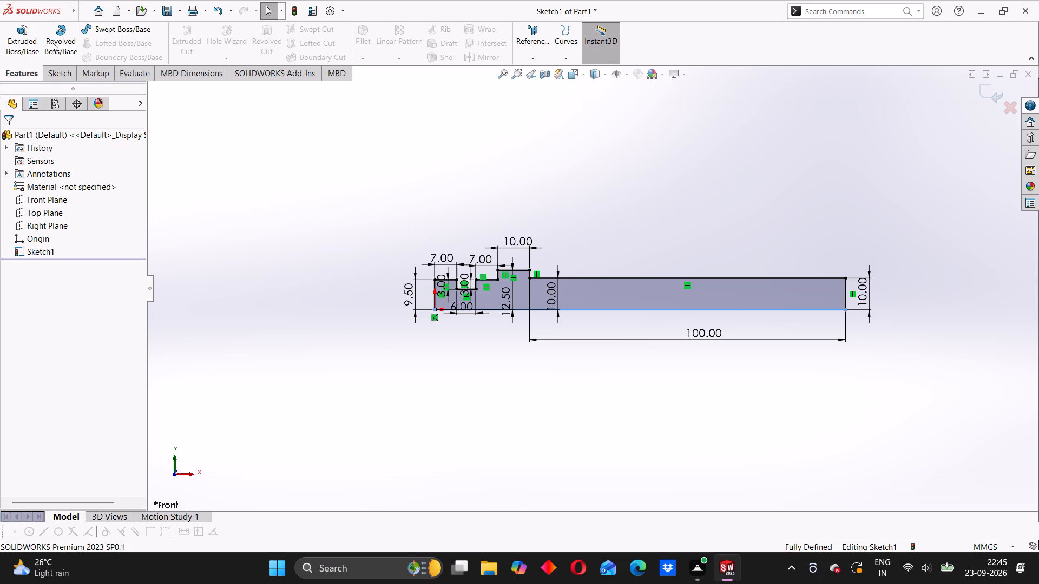
left_click(53, 41)
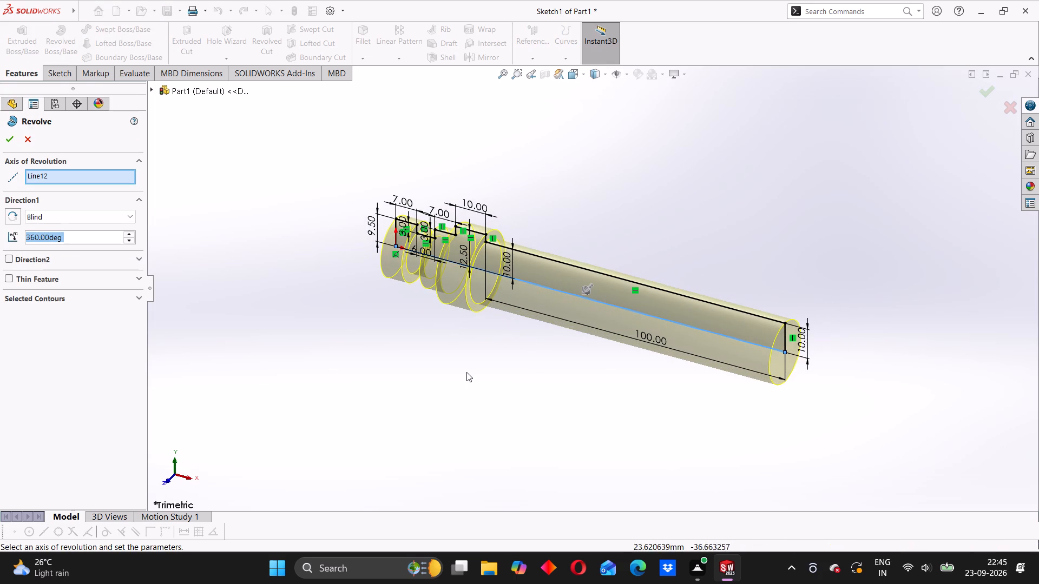
scroll(413, 298, "down", 1)
middle_click_drag(417, 317, 460, 320)
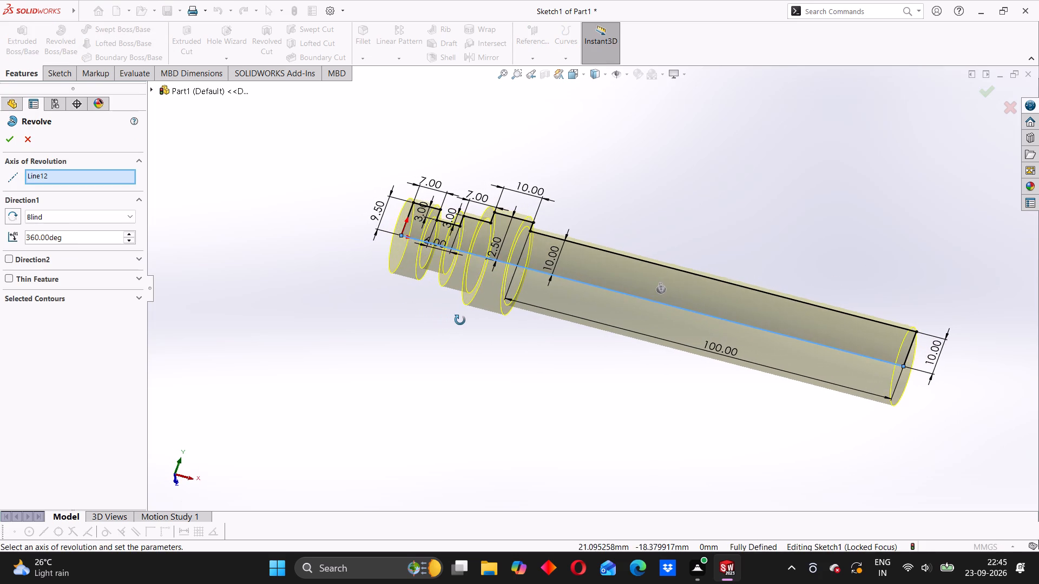
middle_click_drag(460, 320, 441, 322)
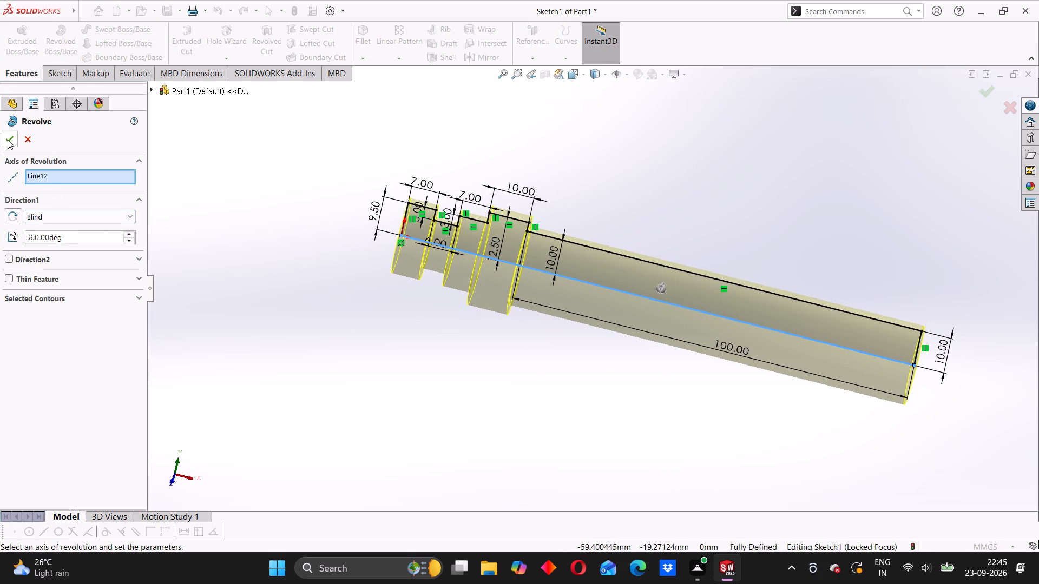
left_click(8, 140)
Examine the revolved shaft's end face, groove, raised collar and long cylindrical section from several angles.
middle_click_drag(478, 361, 539, 341)
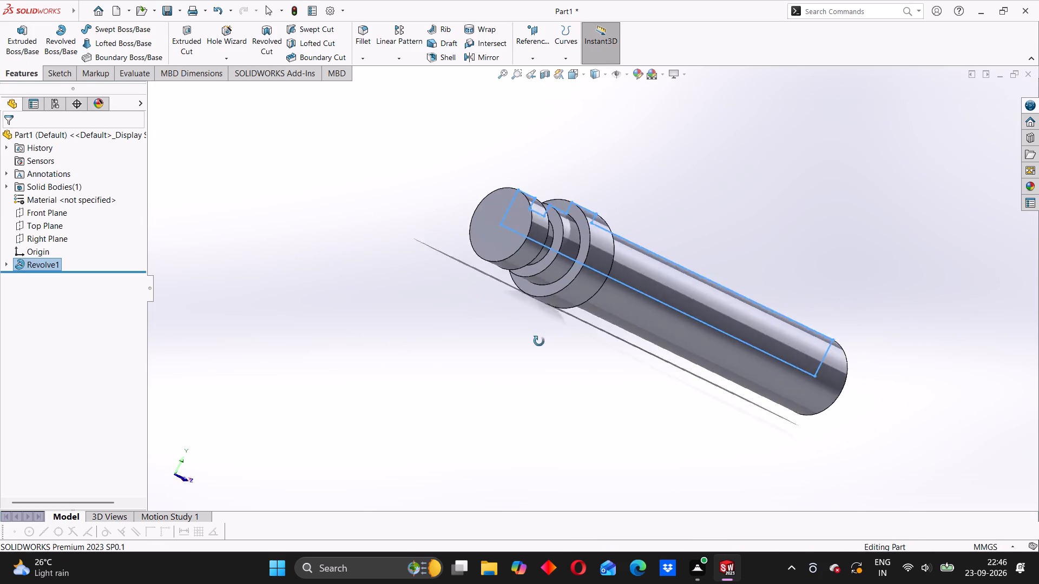
middle_click_drag(539, 341, 469, 317)
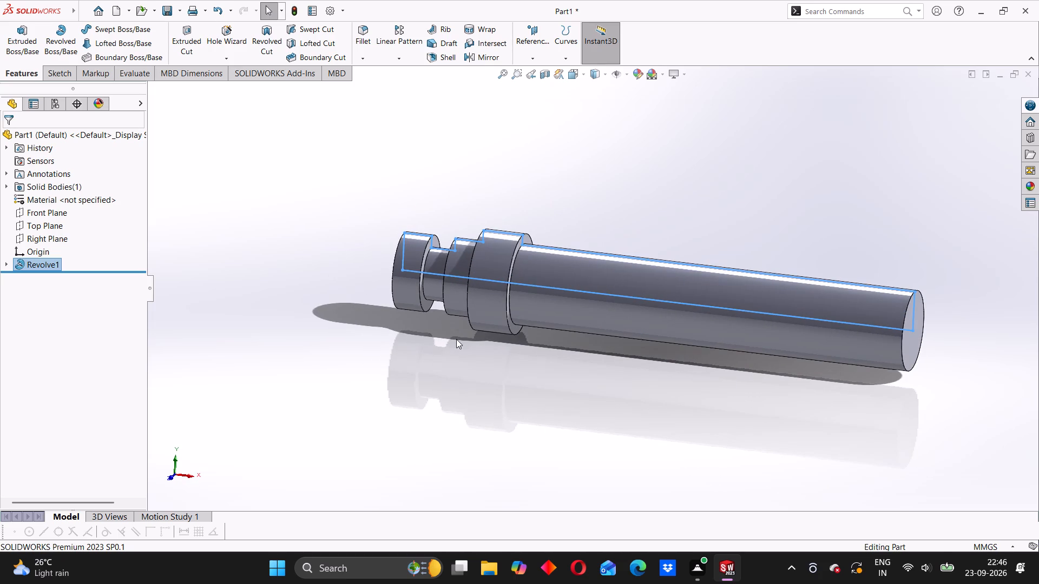
scroll(472, 340, "down", 2)
scroll(466, 340, "up", 2)
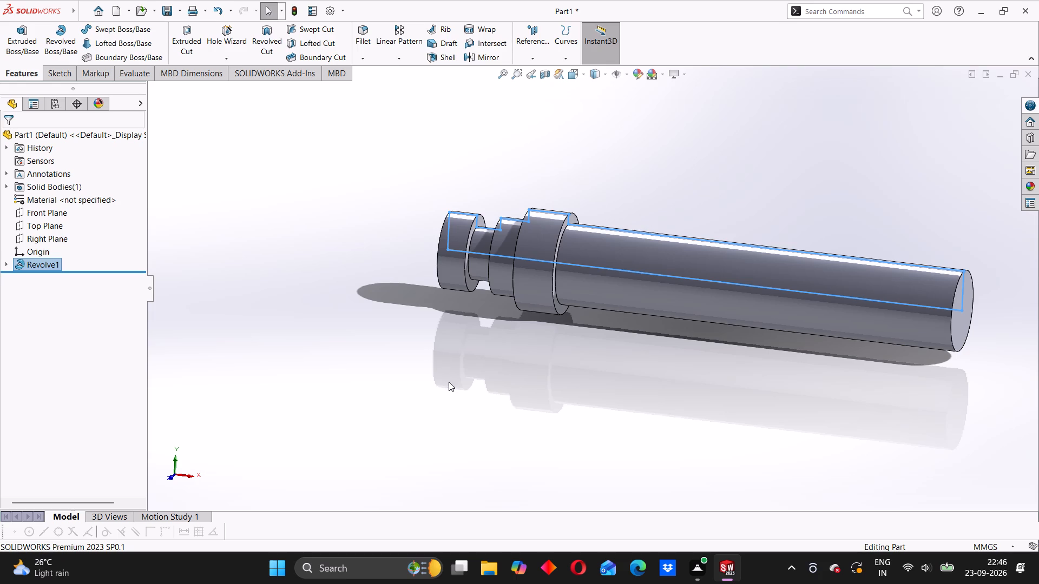
middle_click_drag(474, 360, 523, 336)
scroll(511, 302, "down", 3)
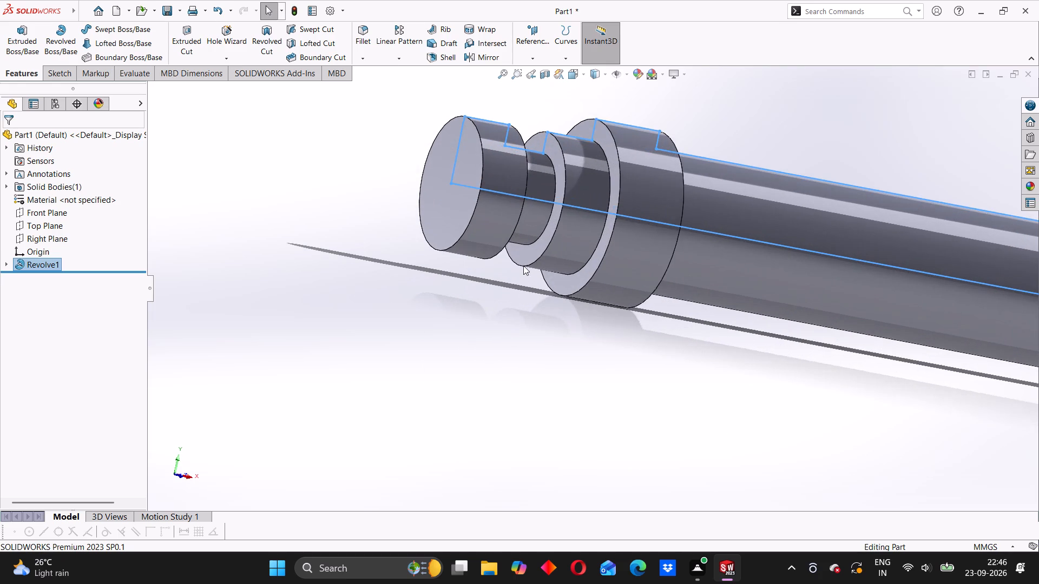
scroll(523, 266, "up", 3)
middle_click_drag(529, 289, 487, 329)
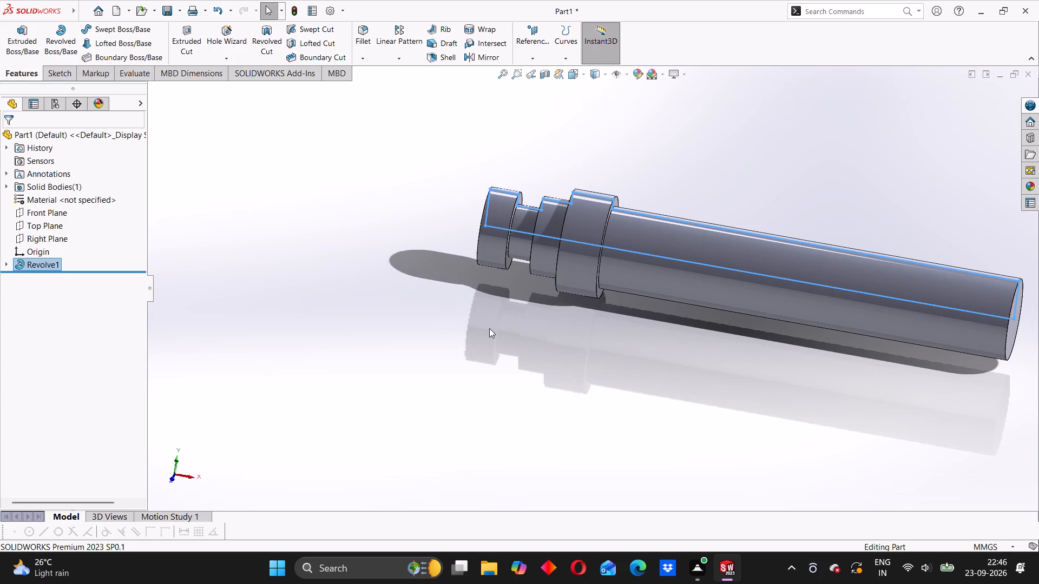
key("Escape")
scroll(520, 255, "down", 2)
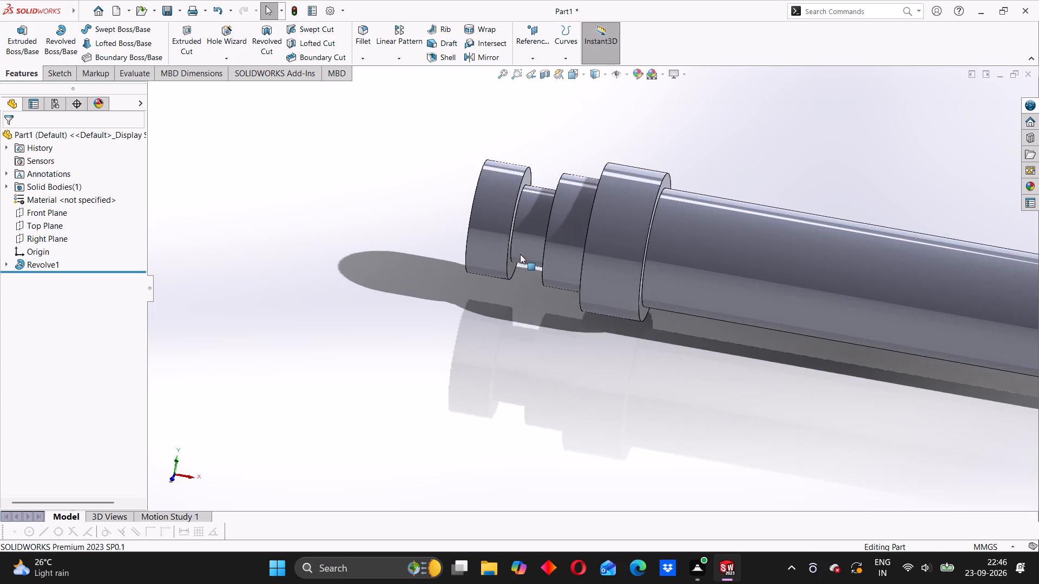
scroll(520, 231, "down", 4)
scroll(549, 274, "up", 3)
scroll(559, 336, "up", 3)
middle_click_drag(564, 338, 547, 351)
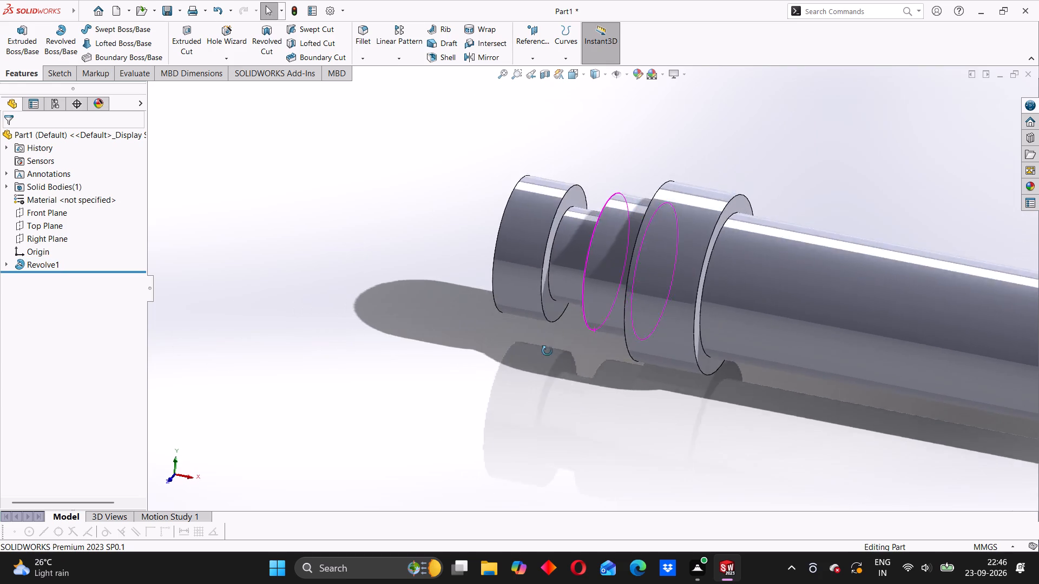
middle_click_drag(547, 351, 584, 356)
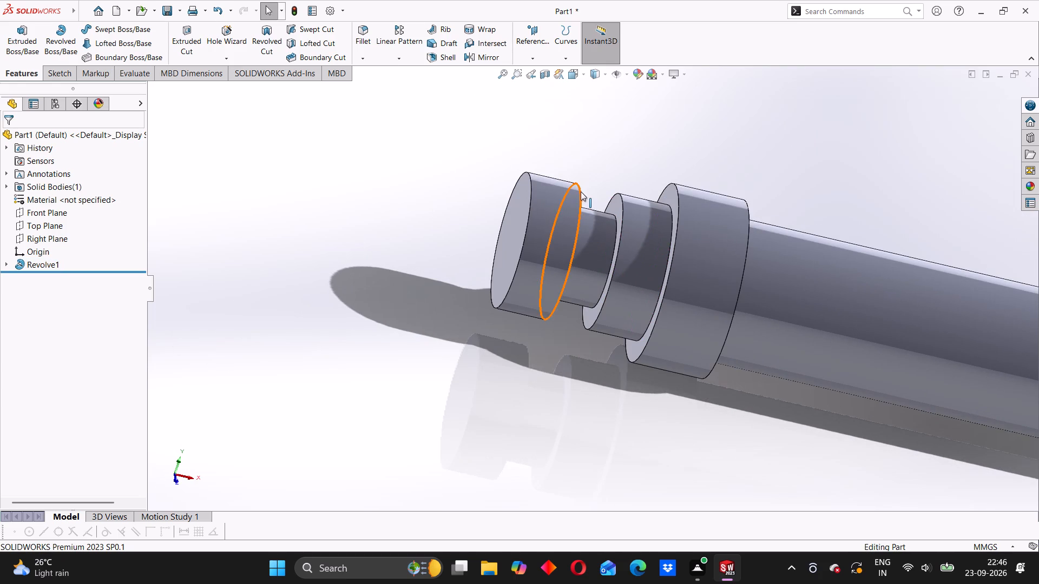
middle_click_drag(628, 310, 613, 257)
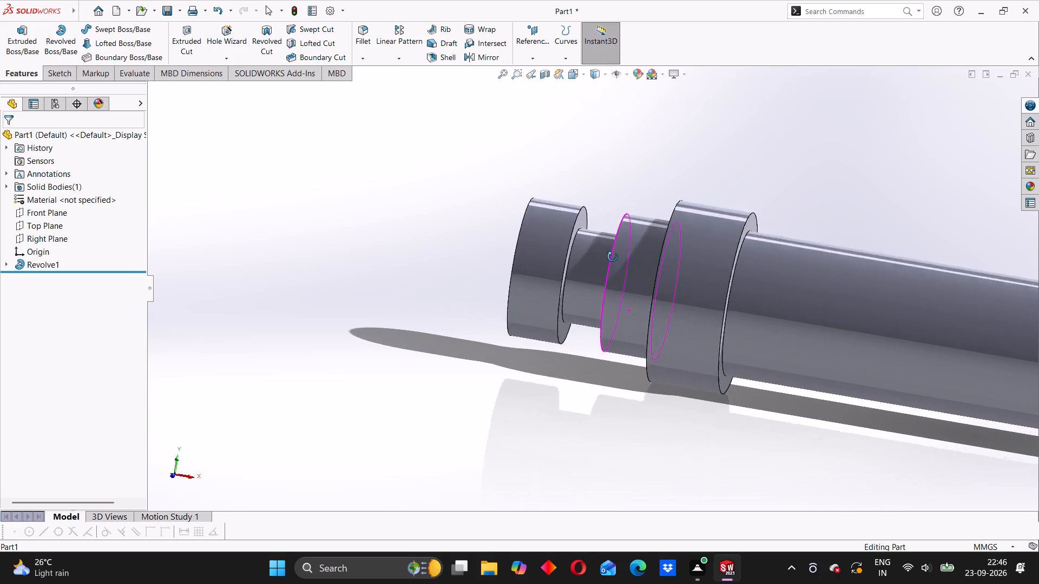
middle_click_drag(613, 257, 619, 260)
scroll(619, 260, "up", 1)
scroll(623, 269, "down", 1)
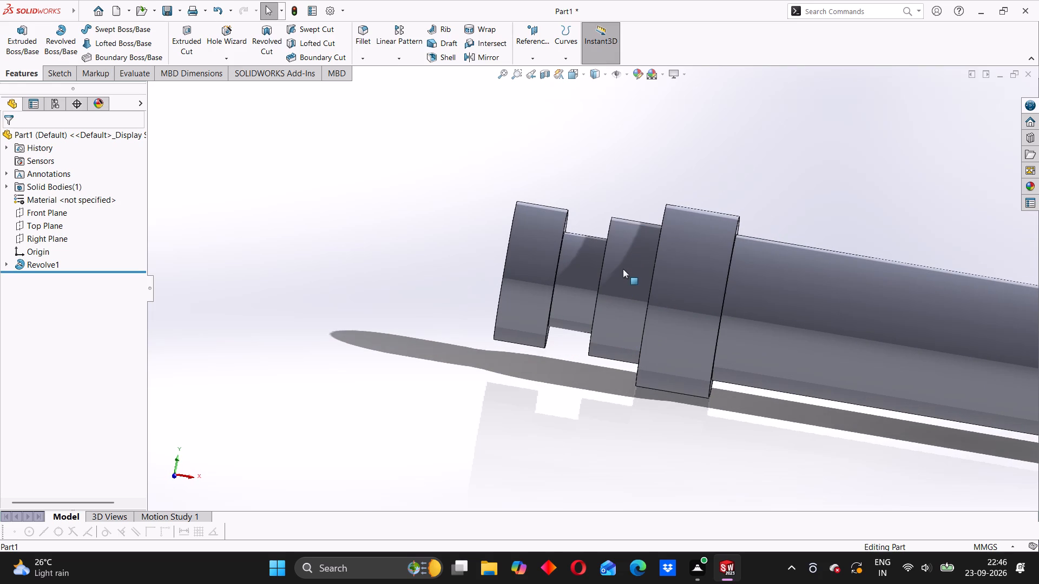
scroll(649, 293, "down", 2)
scroll(649, 293, "up", 3)
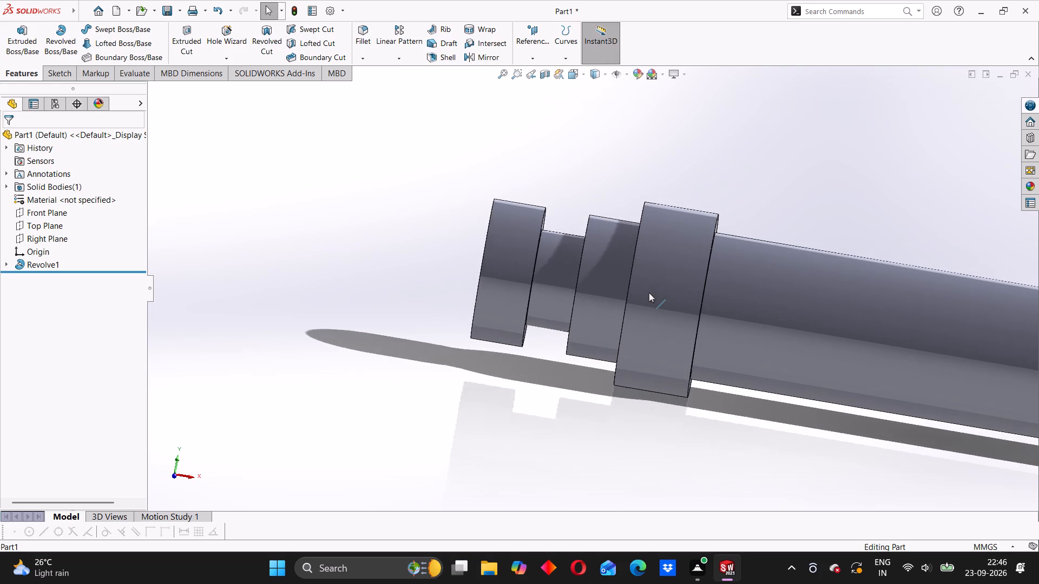
scroll(722, 329, "up", 2)
middle_click_drag(839, 362, 820, 362)
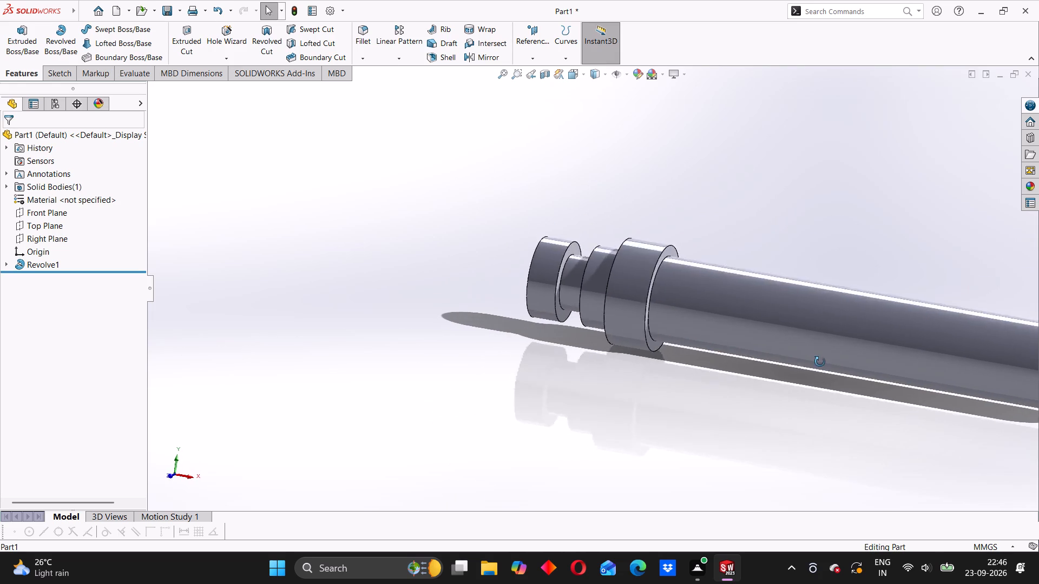
middle_click_drag(820, 362, 799, 362)
scroll(798, 361, "up", 3)
scroll(857, 345, "down", 1)
scroll(825, 362, "up", 1)
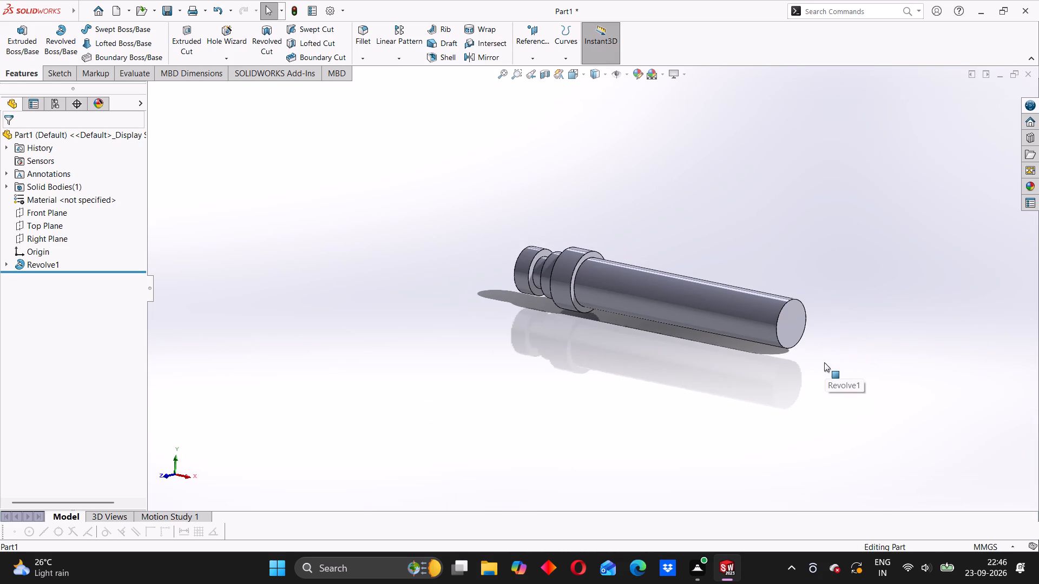
middle_click_drag(803, 367, 838, 408)
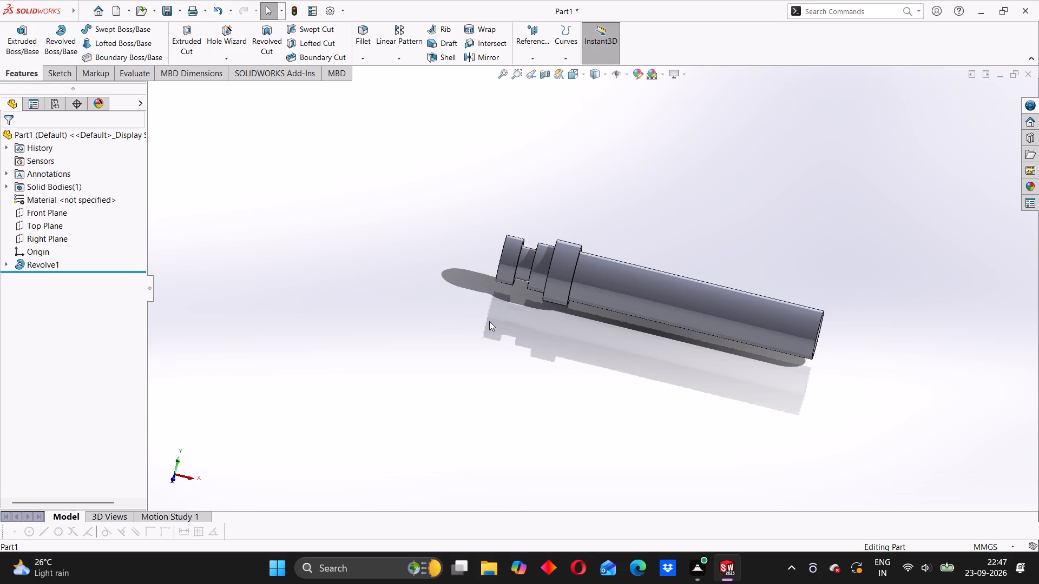
middle_click_drag(496, 337, 570, 430)
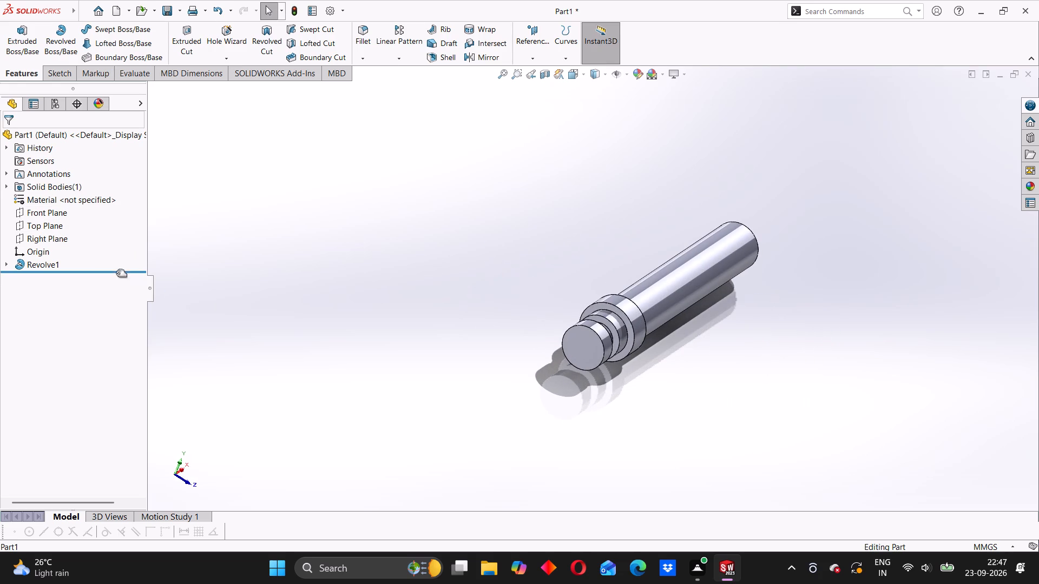
On the Front Plane, sketch a center rectangle about 36 by 12 mm overlapping the upper corner of the long cylinder's free end.
left_click(43, 209)
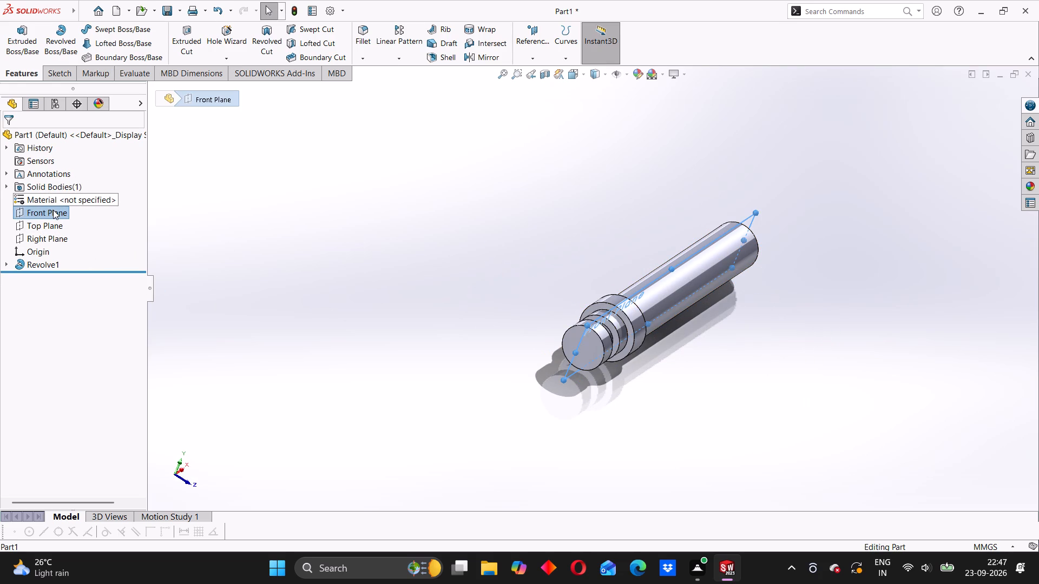
right_click(47, 213)
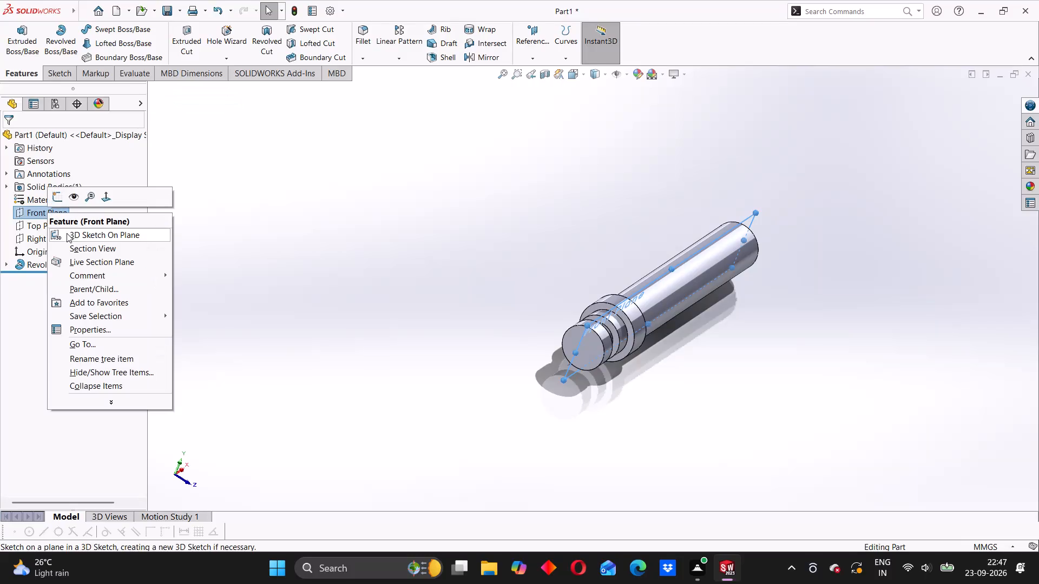
left_click(59, 207)
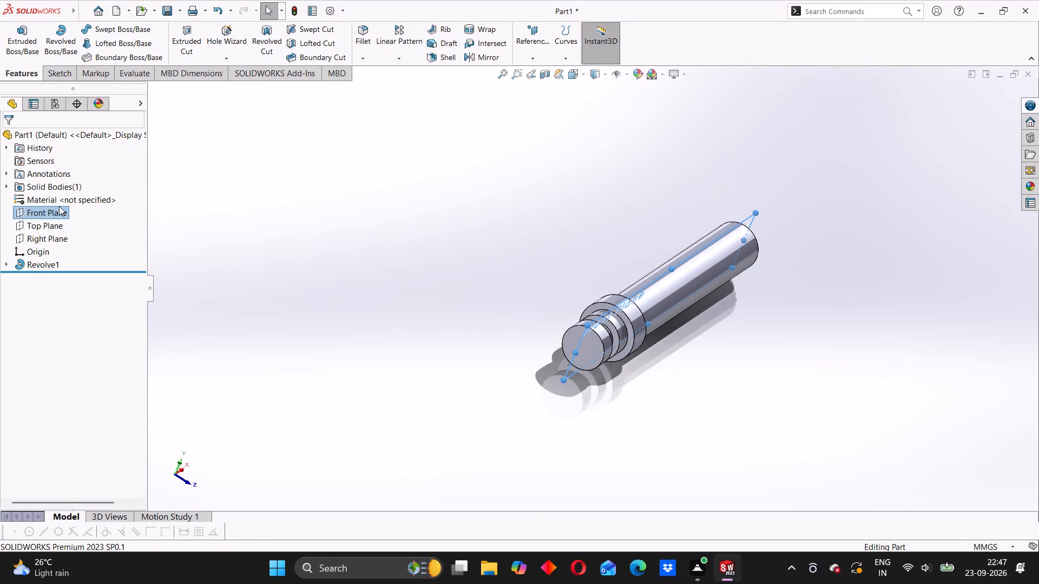
right_click(44, 216)
left_click(57, 201)
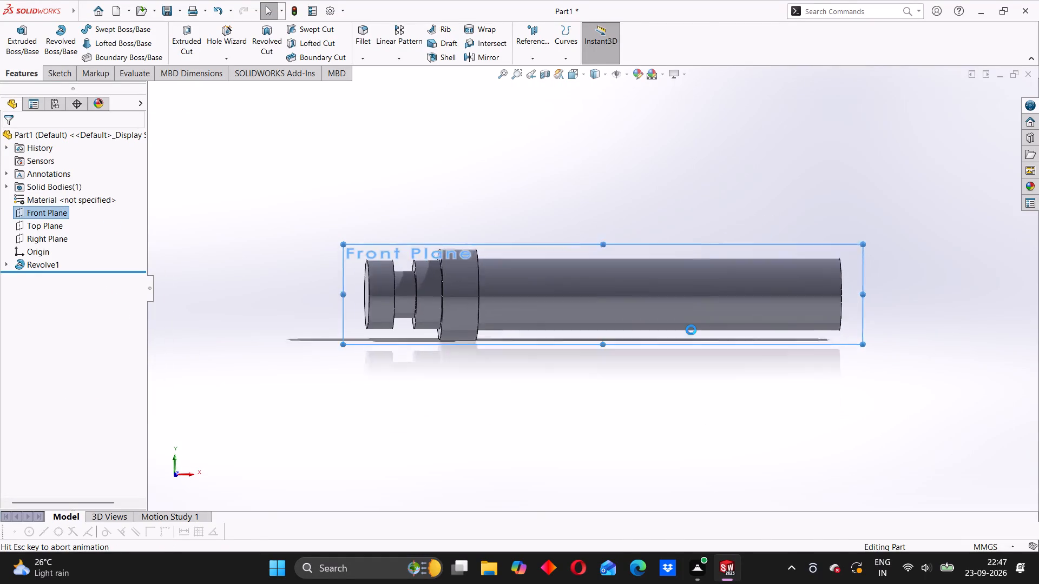
scroll(753, 290, "down", 1)
scroll(751, 290, "up", 1)
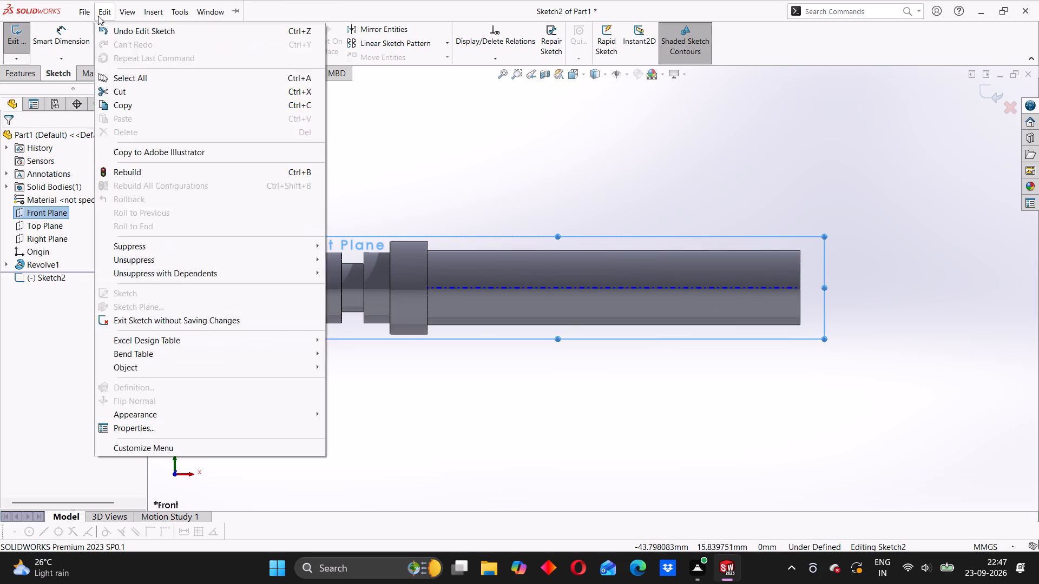
left_click(102, 43)
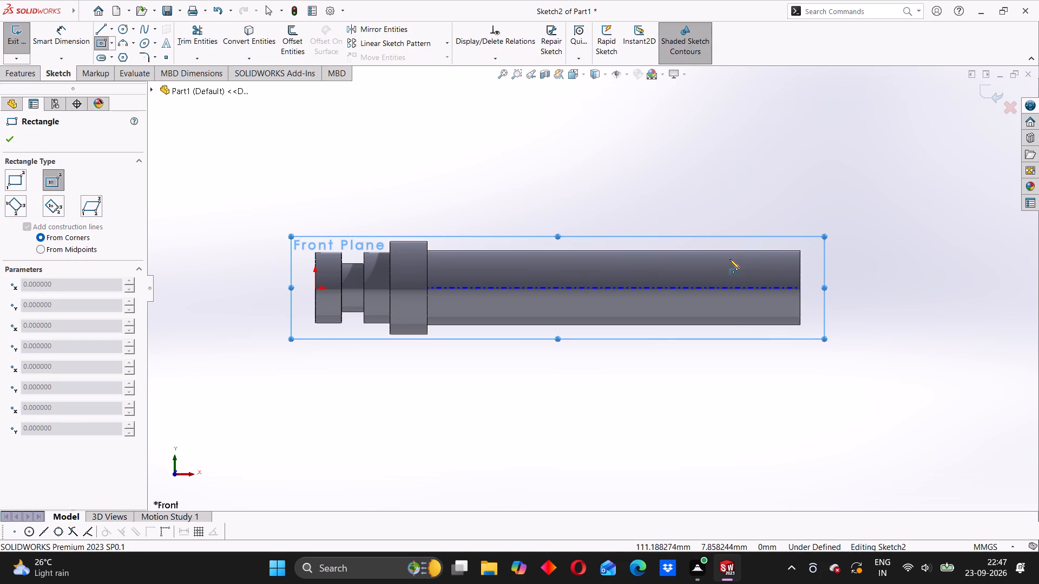
scroll(752, 264, "down", 1)
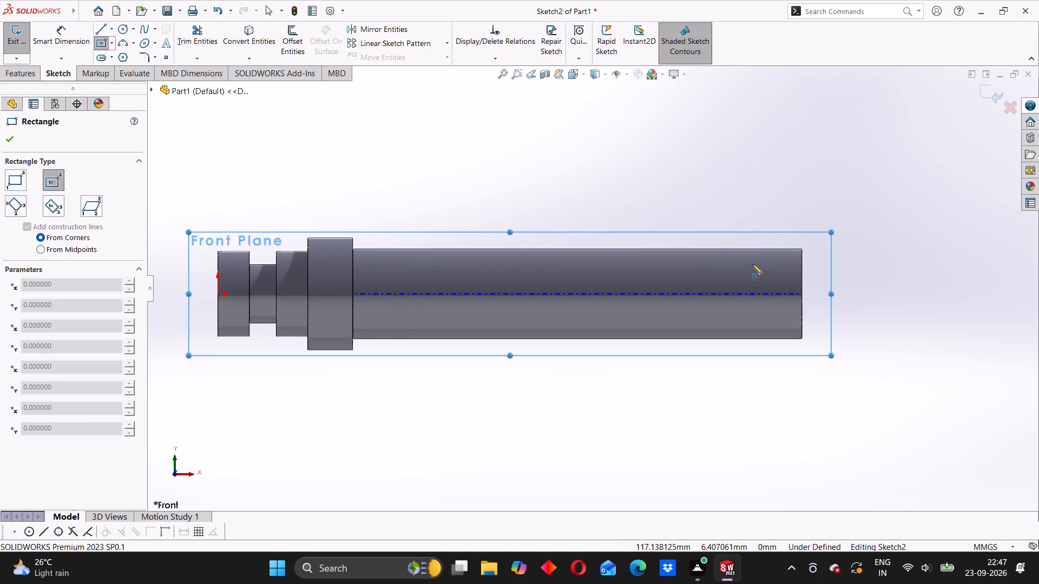
scroll(755, 267, "down", 2)
left_click(716, 271)
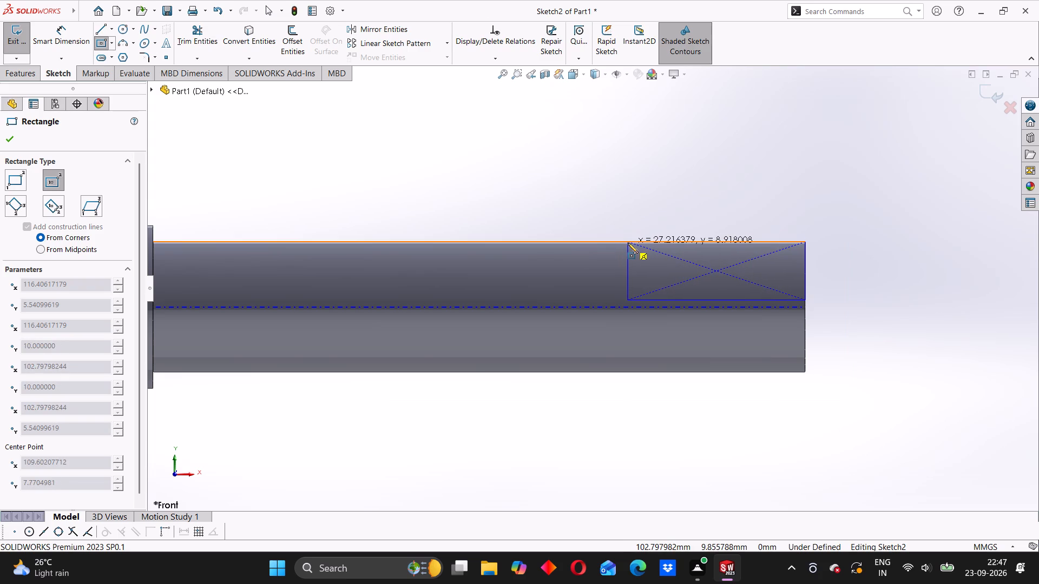
left_click(601, 231)
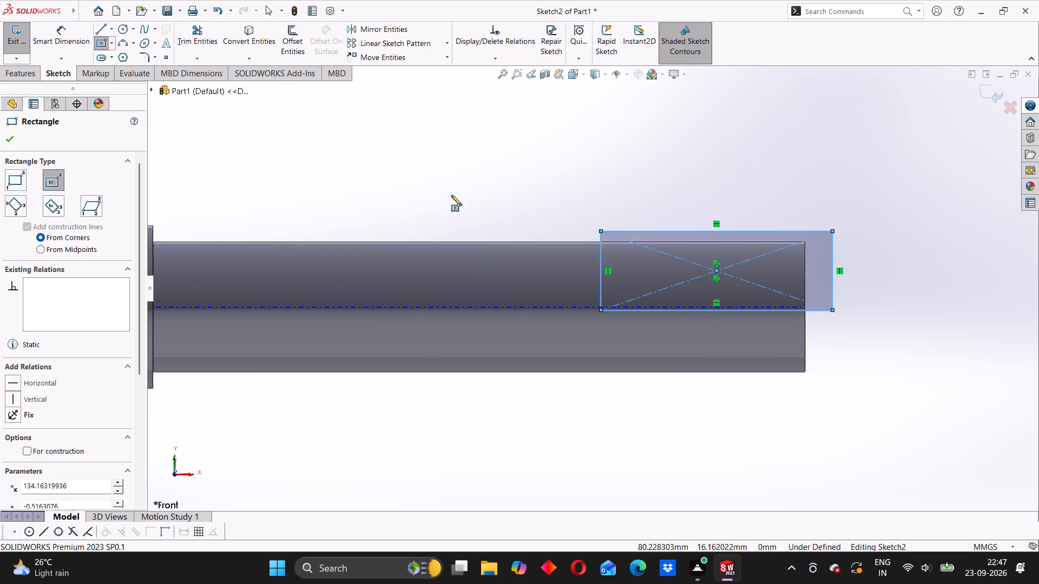
Dimension the distance from the shaft's free end edge to the rectangle's inner vertical side as 20 mm.
left_click(82, 42)
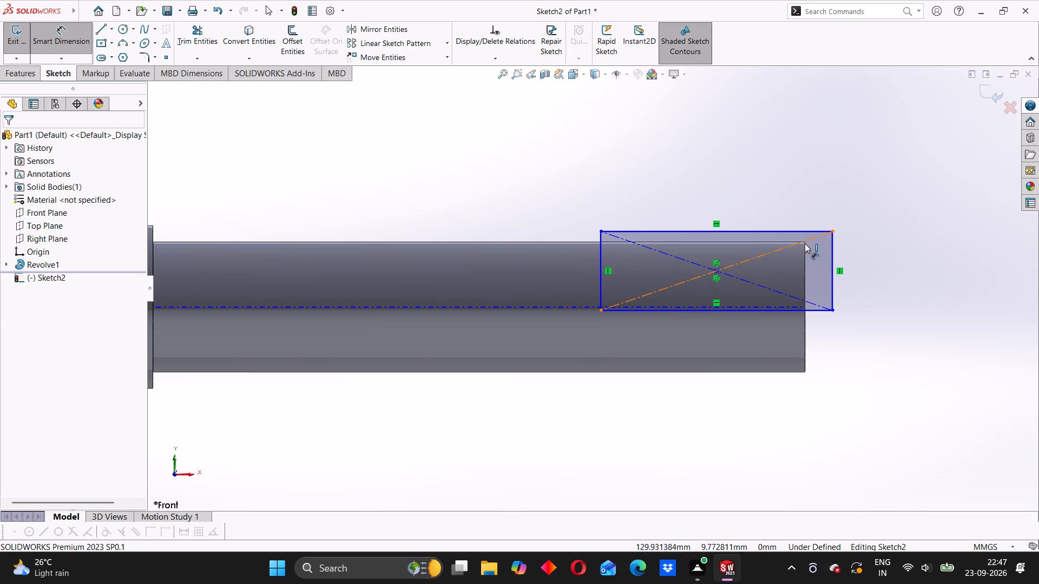
scroll(804, 243, "down", 4)
left_click(748, 269)
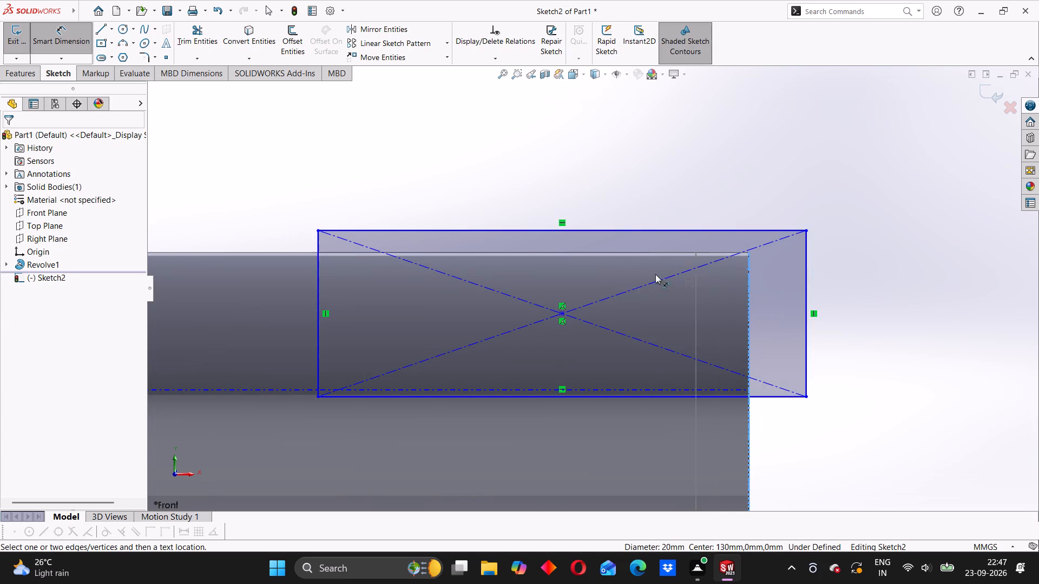
left_click(318, 249)
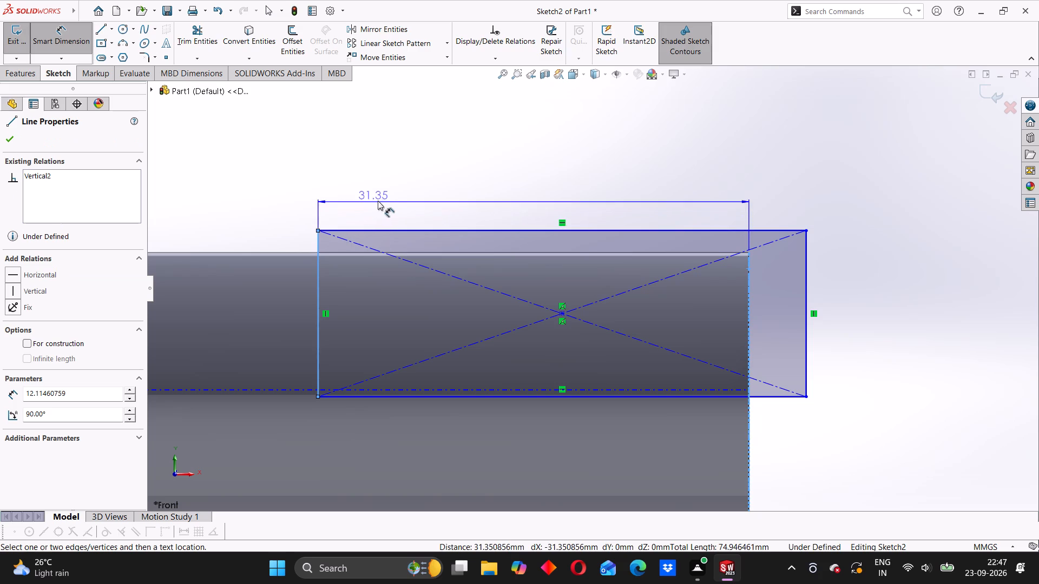
left_click(404, 176)
type("20")
key("Return")
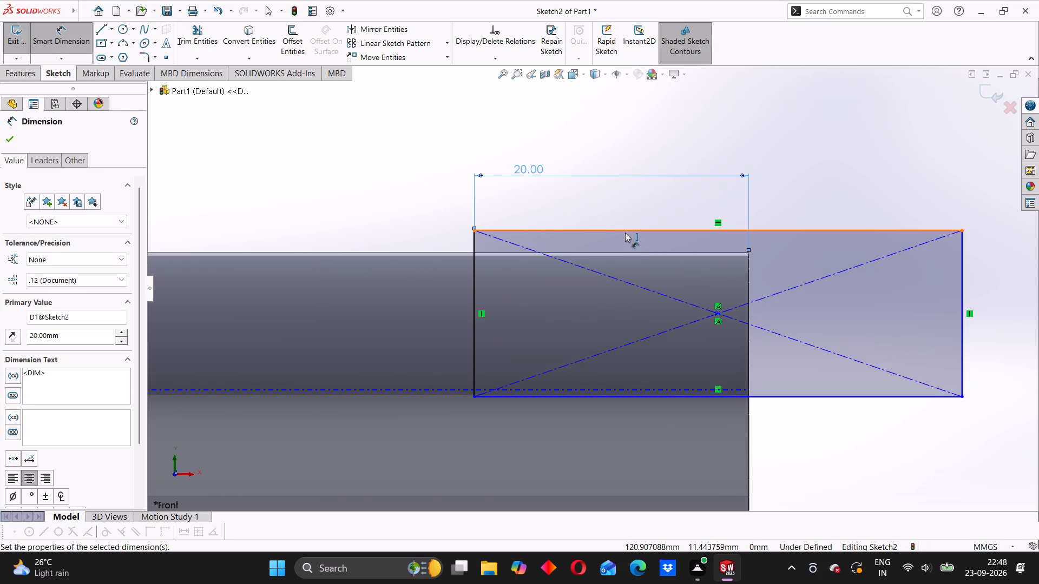
Dimension the rectangle's top edge as 20 mm long.
scroll(625, 233, "down", 3)
scroll(624, 234, "up", 3)
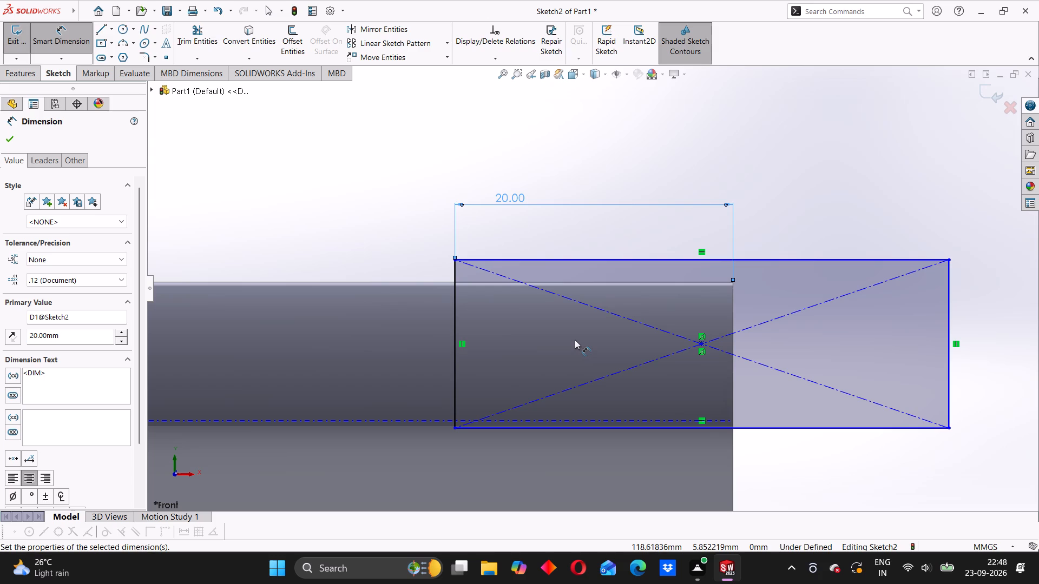
left_click(661, 258)
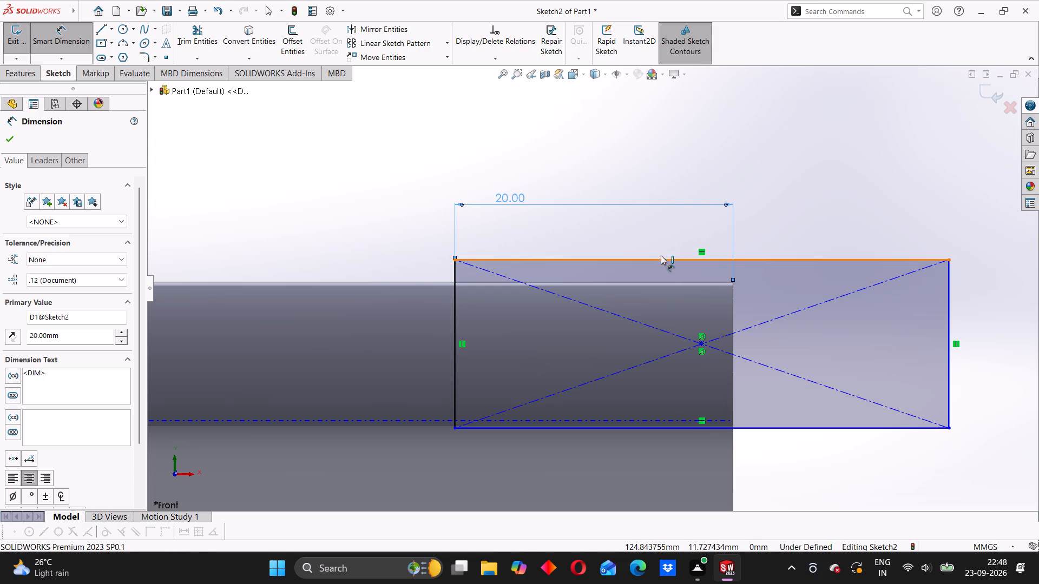
left_click(662, 235)
type("20")
key("Return")
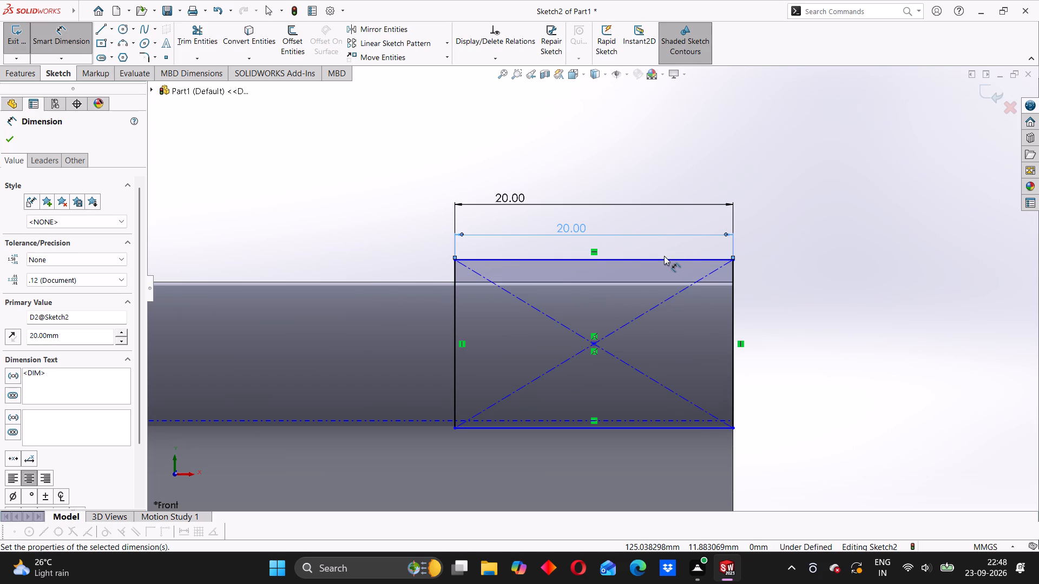
Dimension the rectangle's outer vertical side as 5 mm high.
left_click(734, 294)
left_click(794, 297)
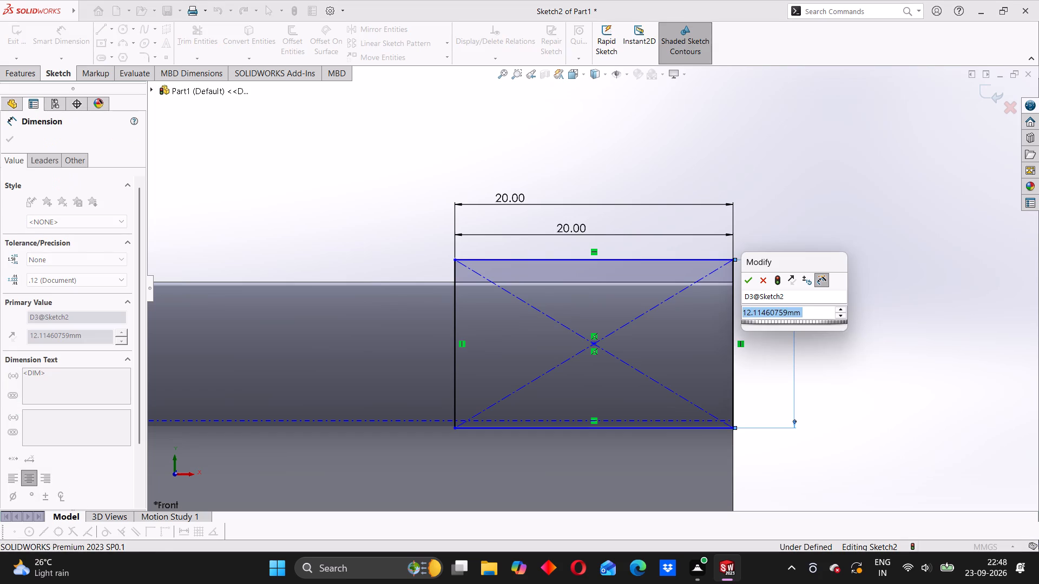
key("5")
key("Return")
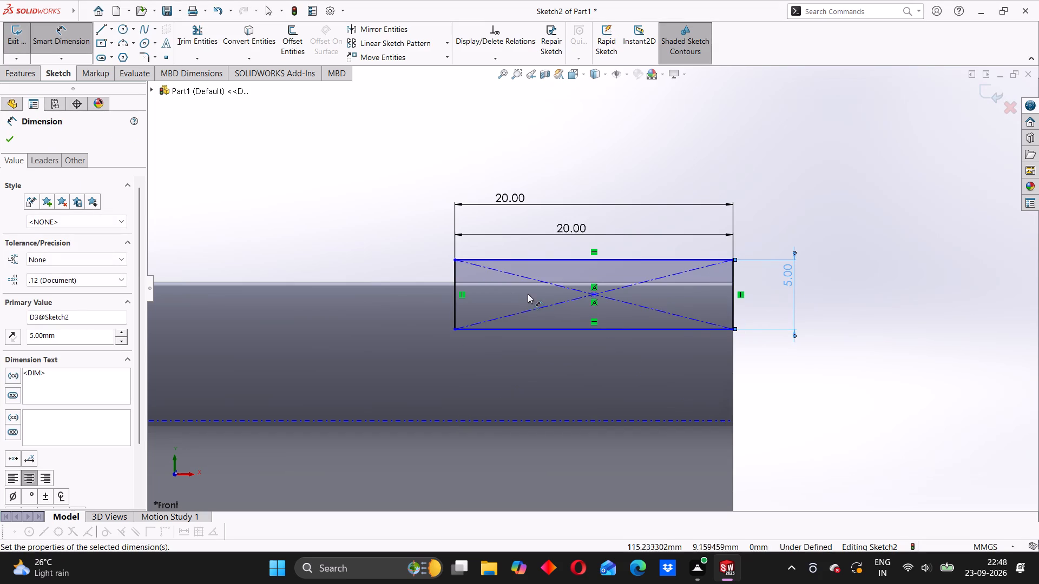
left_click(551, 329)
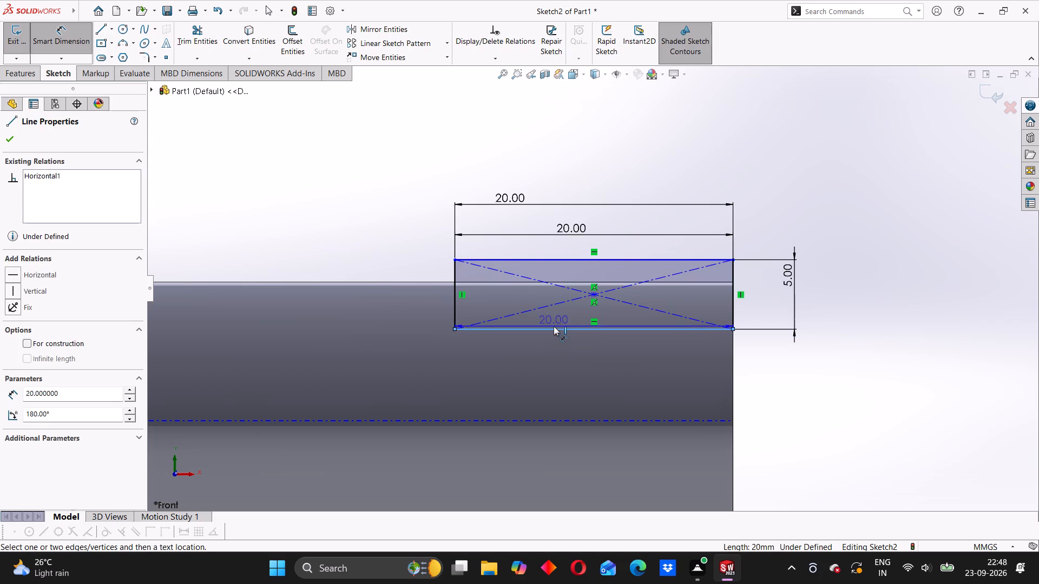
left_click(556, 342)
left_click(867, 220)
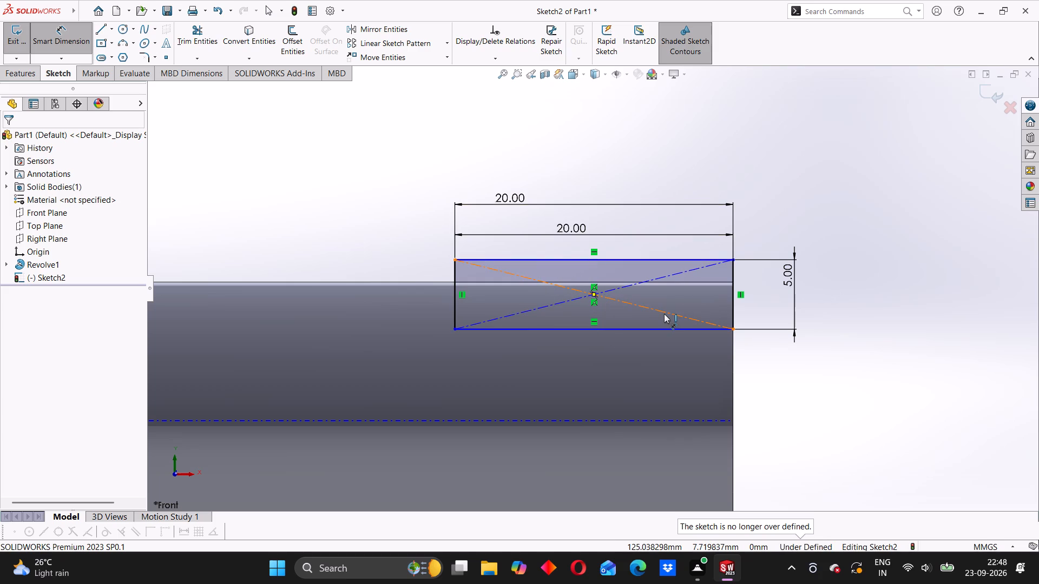
Delete the upper 20 mm dimension between the shaft's end edge and the rectangle's inner side.
scroll(568, 242, "down", 2)
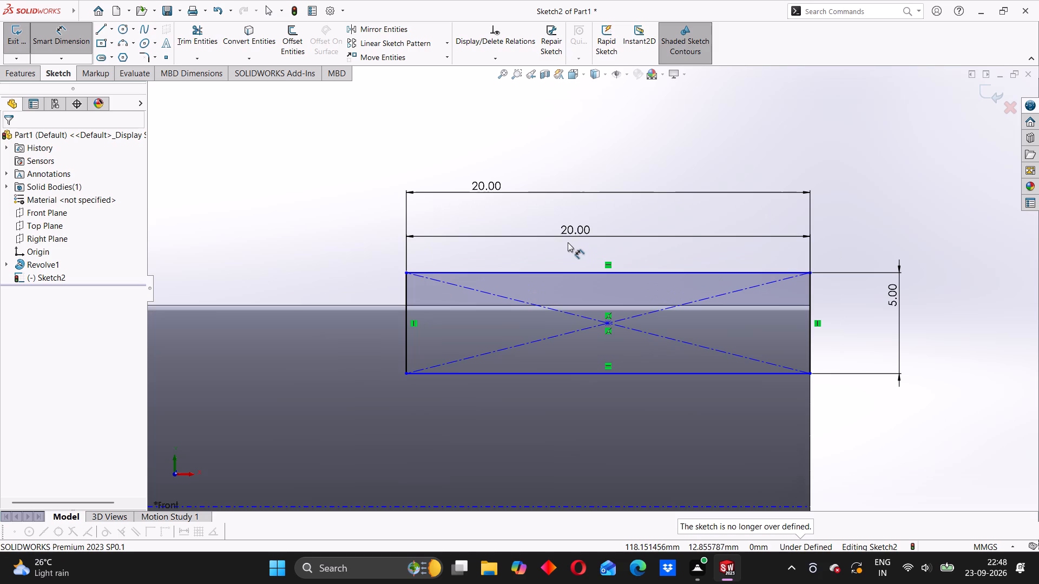
scroll(562, 250, "up", 1)
left_click(508, 204)
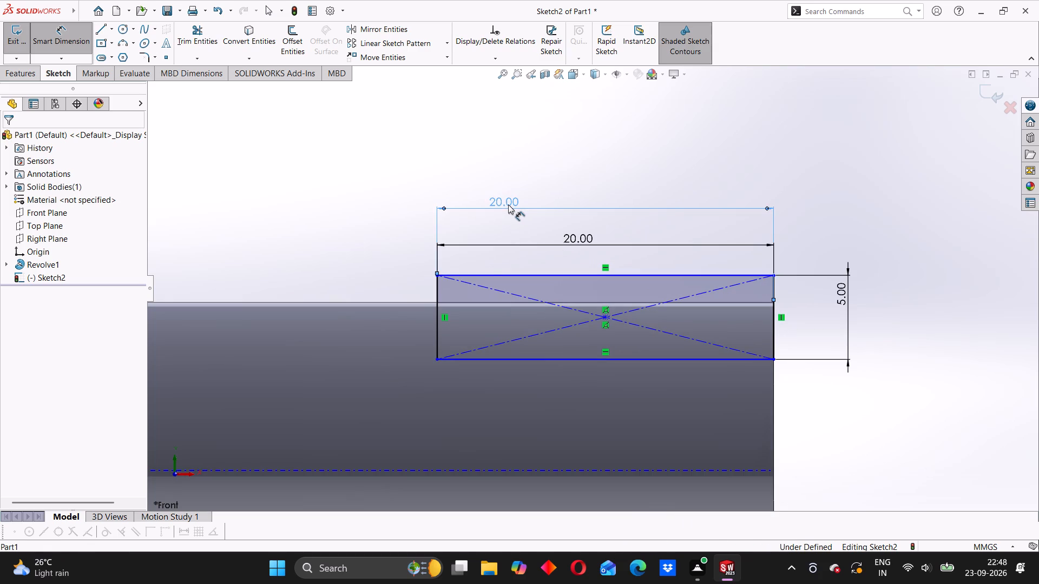
key("Delete")
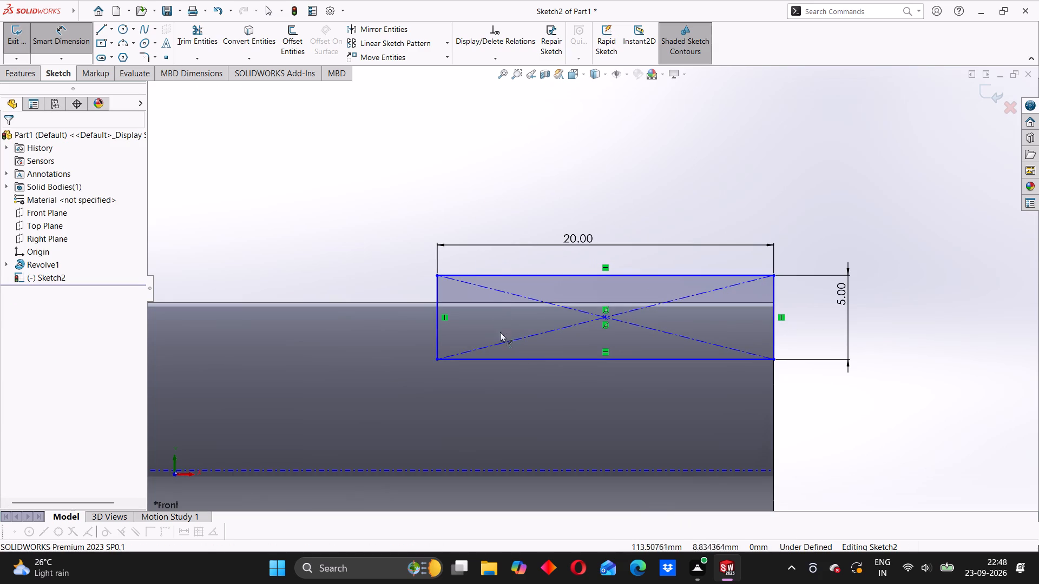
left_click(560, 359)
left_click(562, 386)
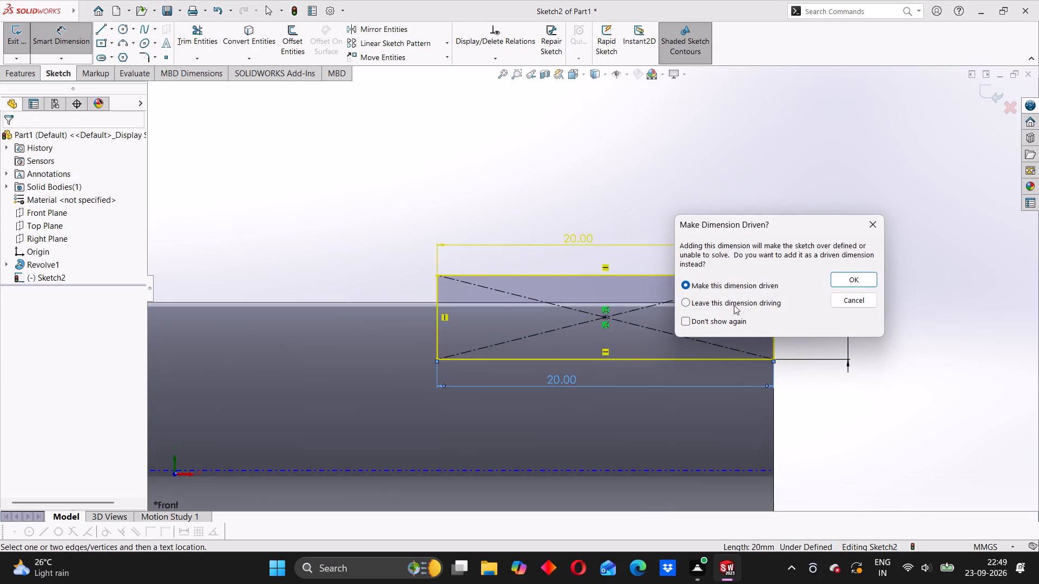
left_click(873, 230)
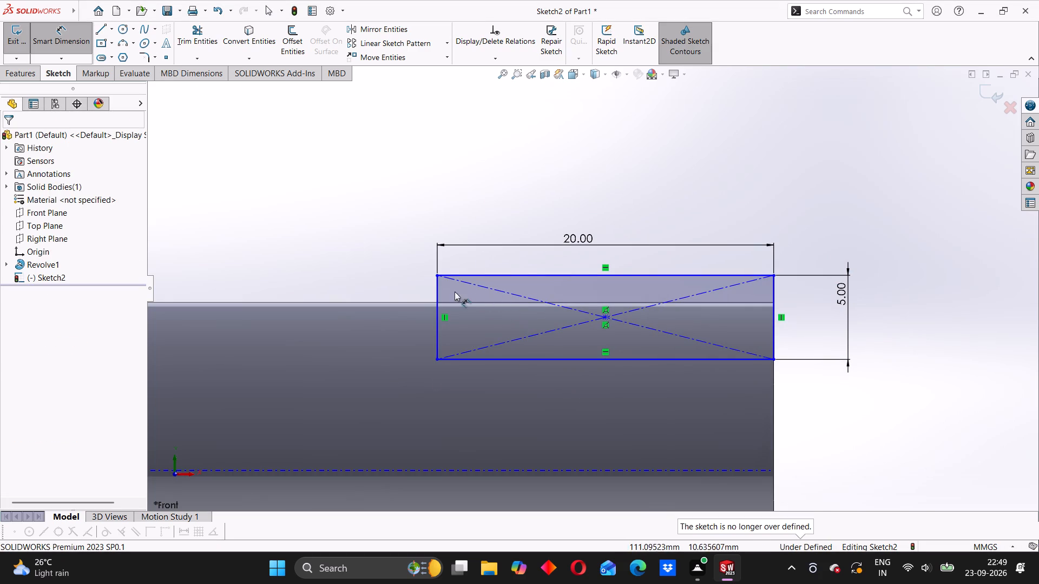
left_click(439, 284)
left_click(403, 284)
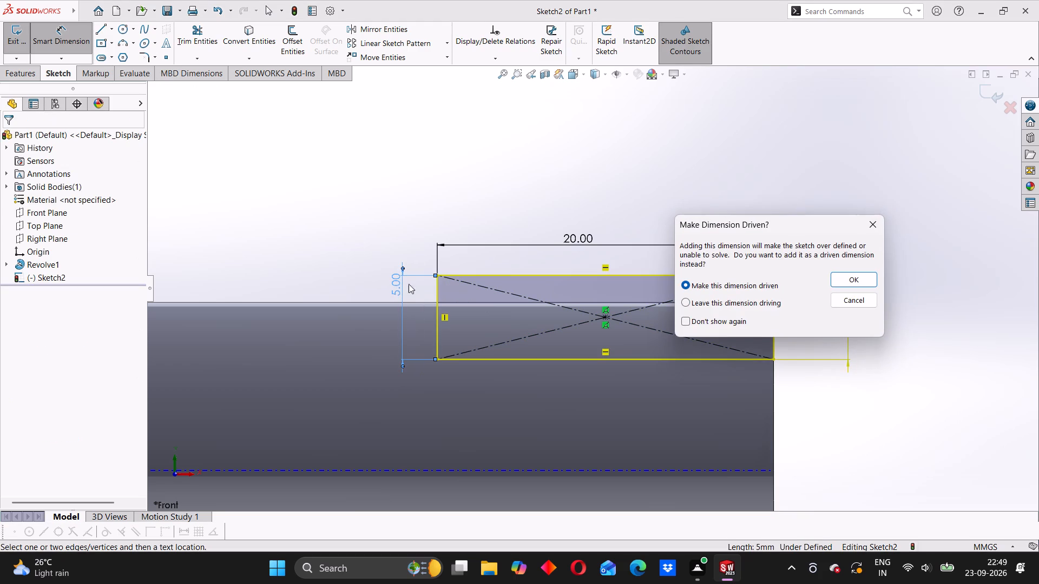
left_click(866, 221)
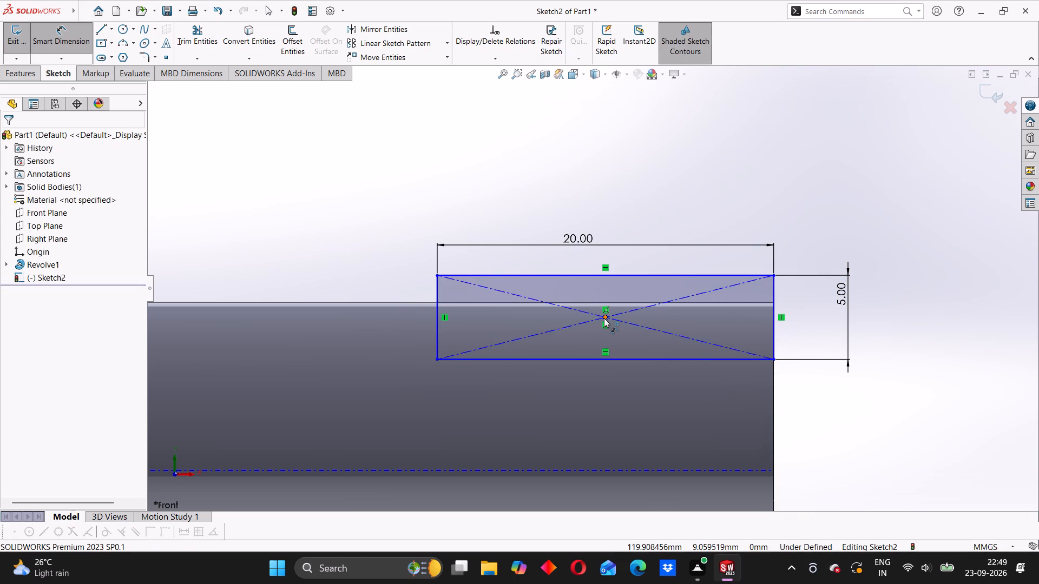
Dimension the horizontal distance from the origin to the rectangle's center point as 120 mm.
scroll(604, 318, "down", 1)
scroll(604, 318, "up", 8)
scroll(545, 321, "up", 4)
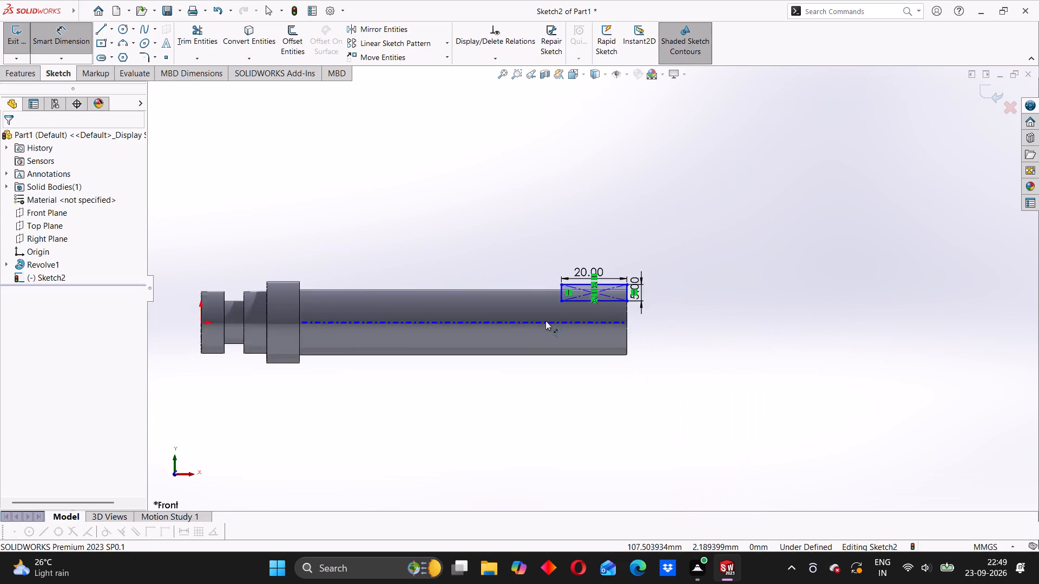
scroll(525, 317, "down", 2)
scroll(573, 286, "down", 2)
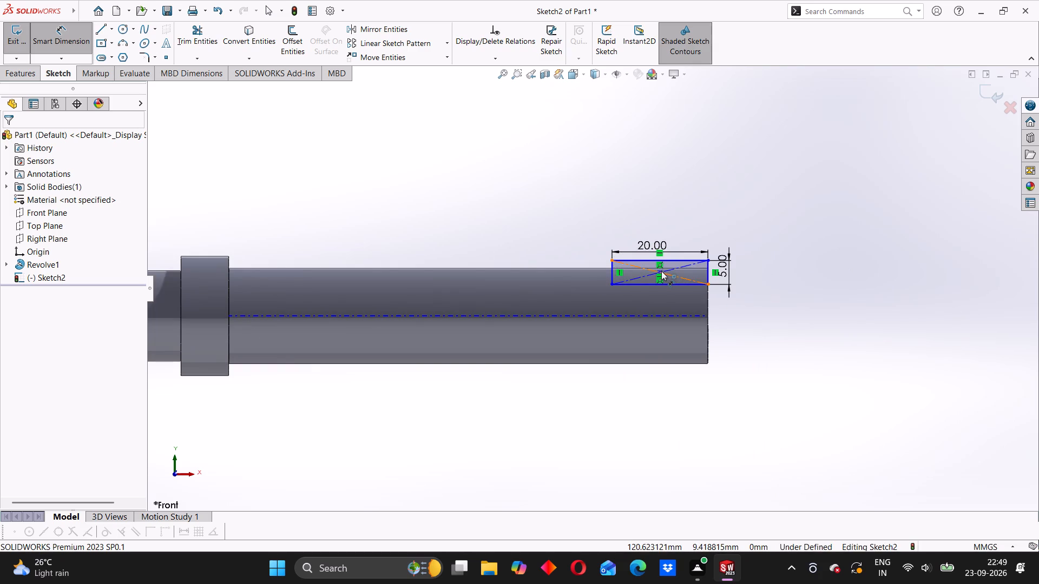
left_click(661, 271)
scroll(240, 347, "up", 2)
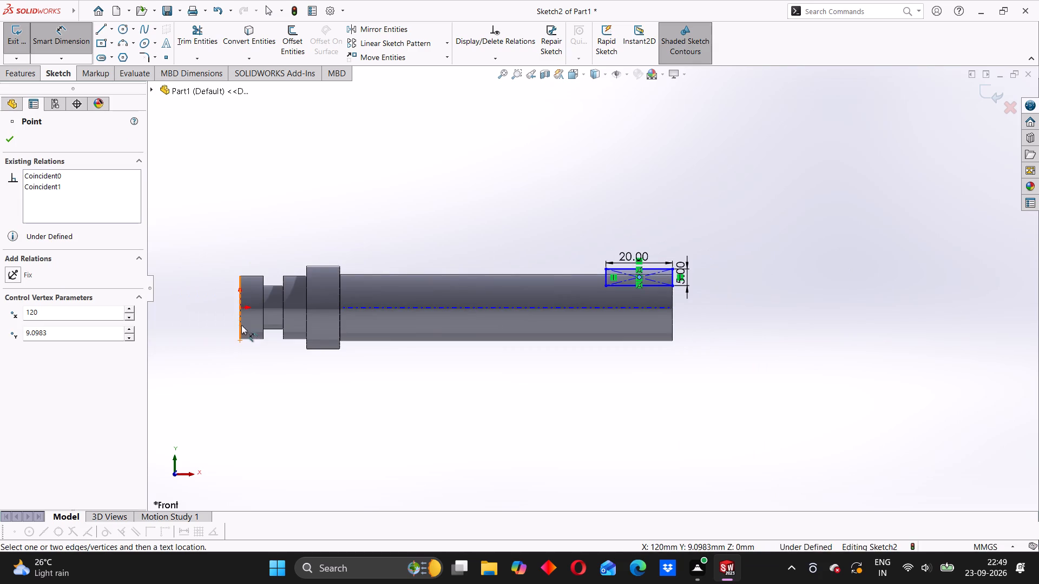
left_click(239, 308)
left_click(324, 224)
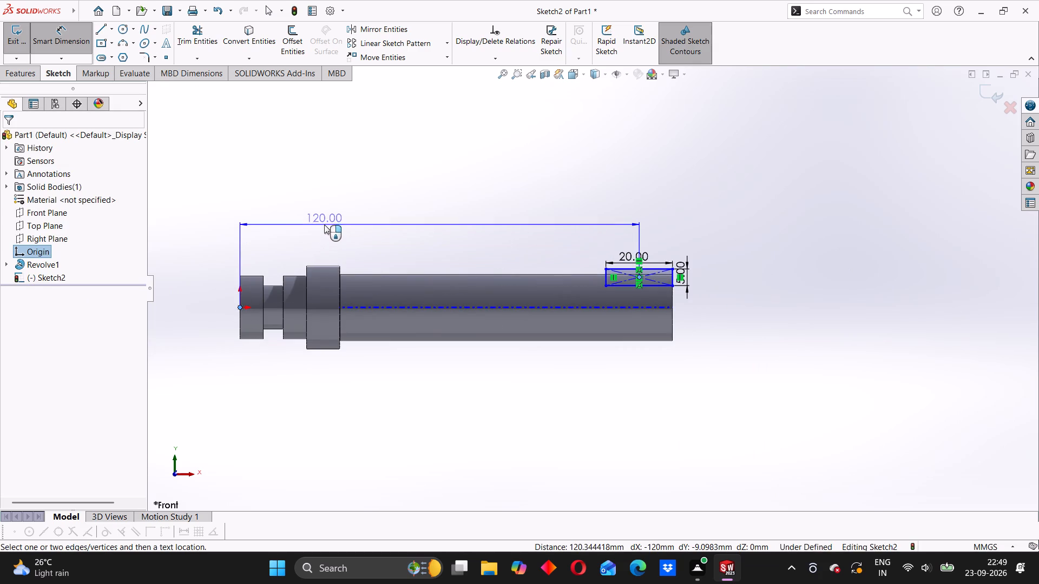
left_click(275, 208)
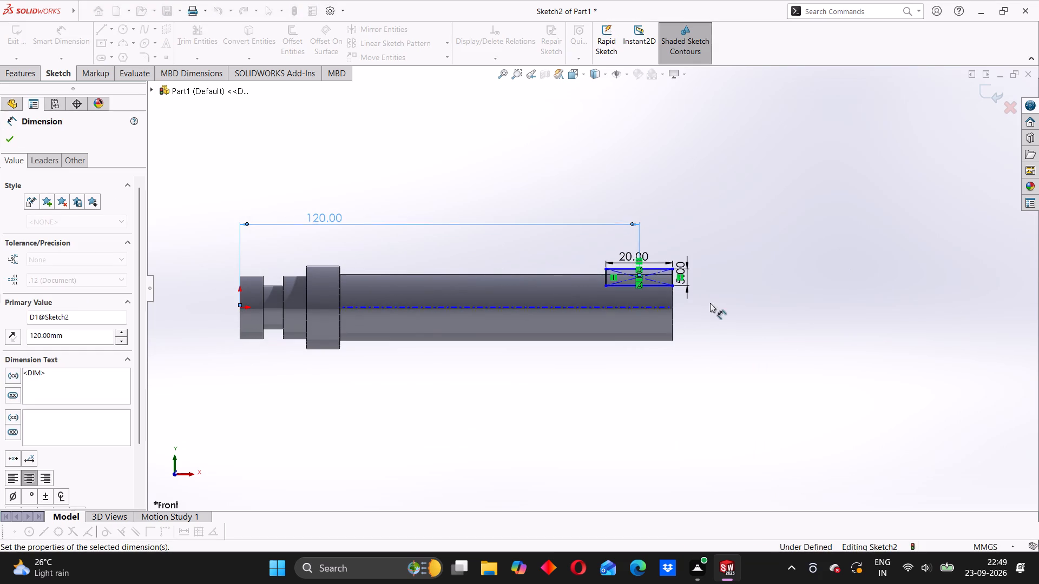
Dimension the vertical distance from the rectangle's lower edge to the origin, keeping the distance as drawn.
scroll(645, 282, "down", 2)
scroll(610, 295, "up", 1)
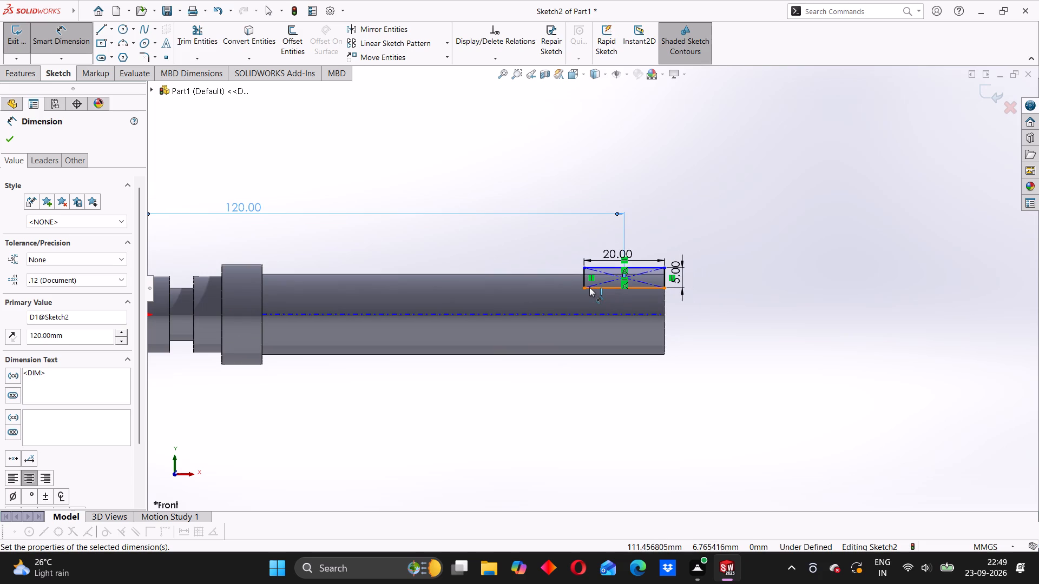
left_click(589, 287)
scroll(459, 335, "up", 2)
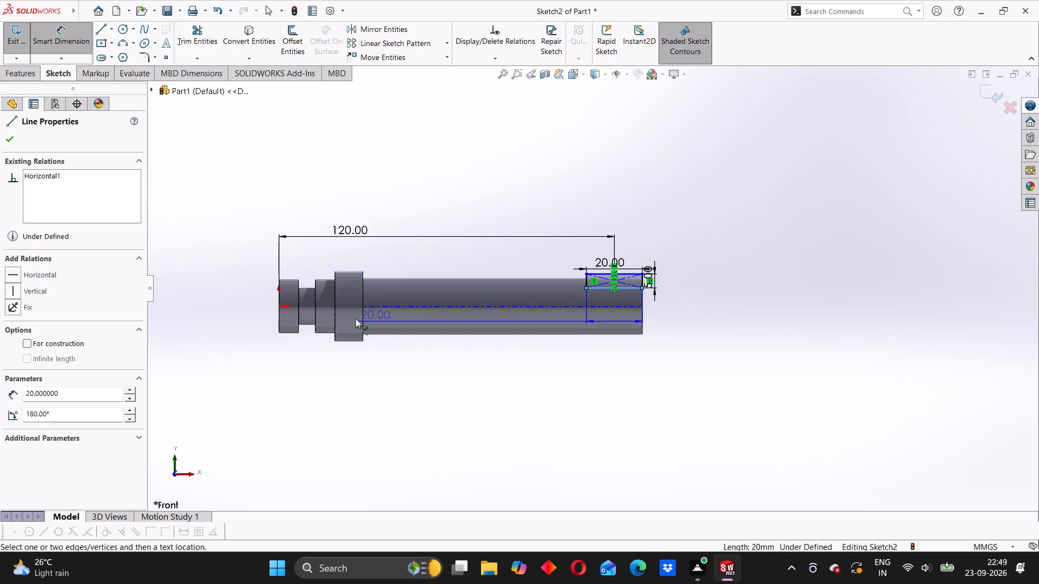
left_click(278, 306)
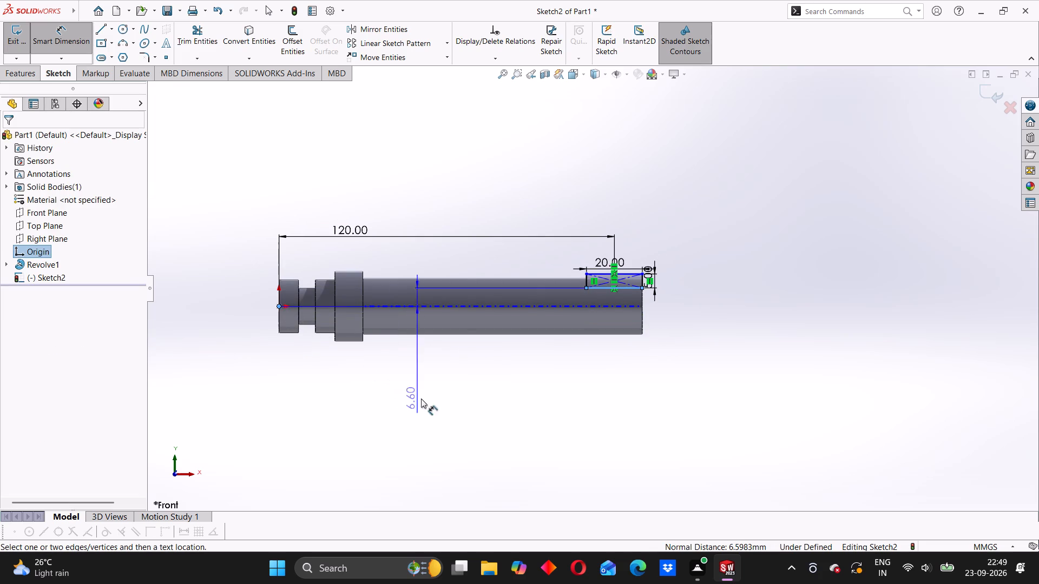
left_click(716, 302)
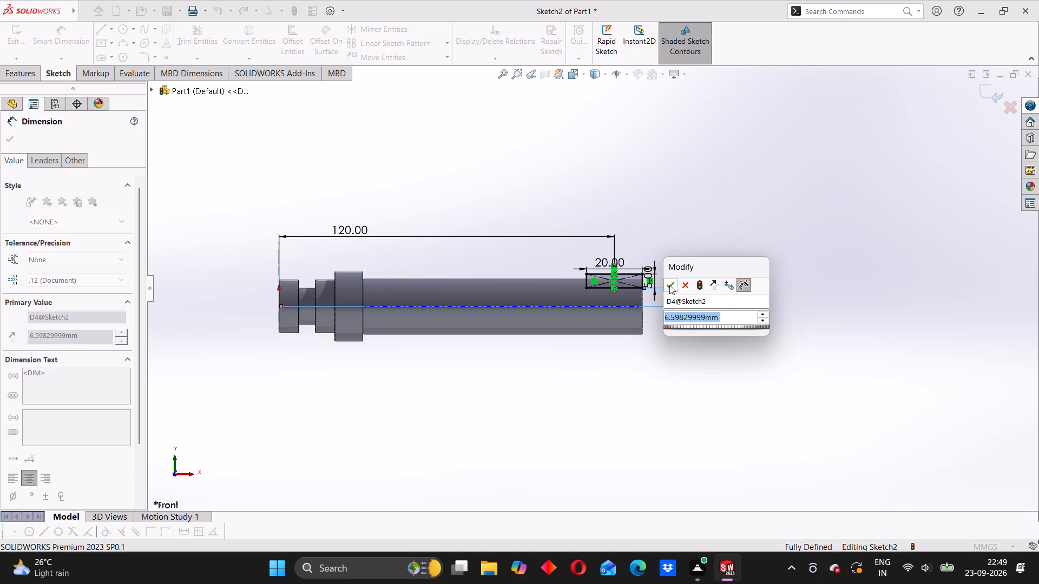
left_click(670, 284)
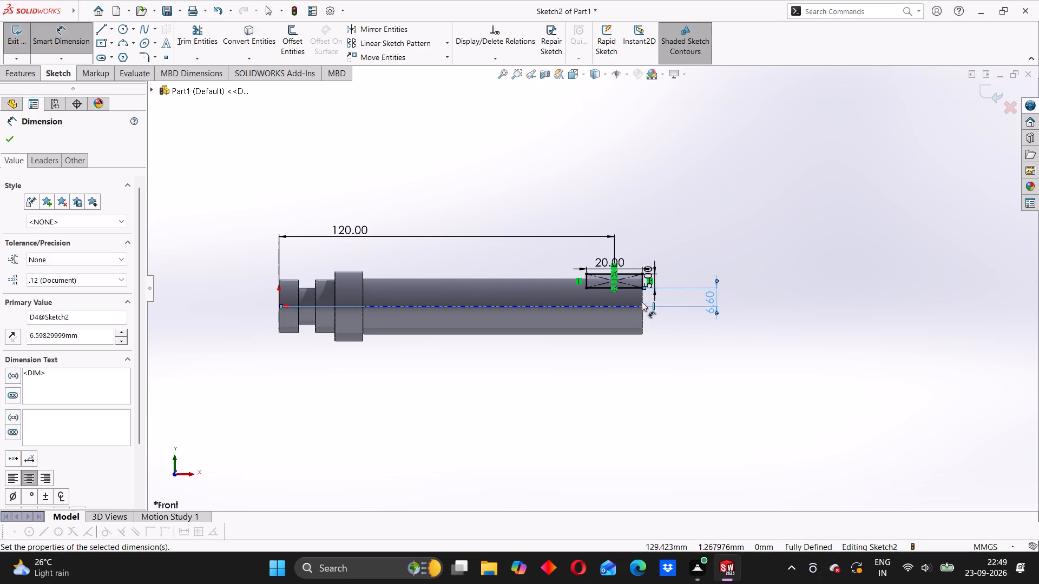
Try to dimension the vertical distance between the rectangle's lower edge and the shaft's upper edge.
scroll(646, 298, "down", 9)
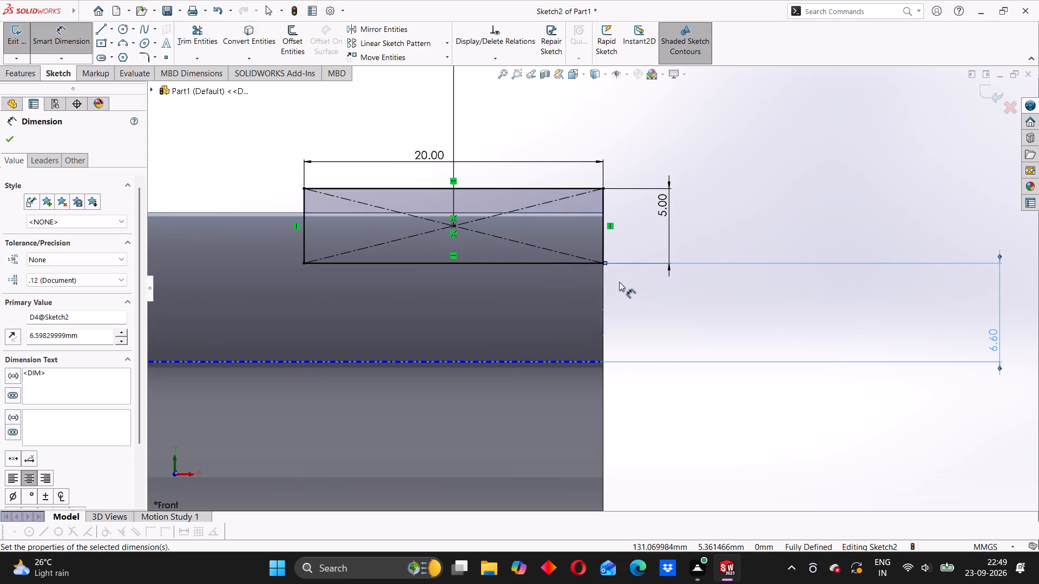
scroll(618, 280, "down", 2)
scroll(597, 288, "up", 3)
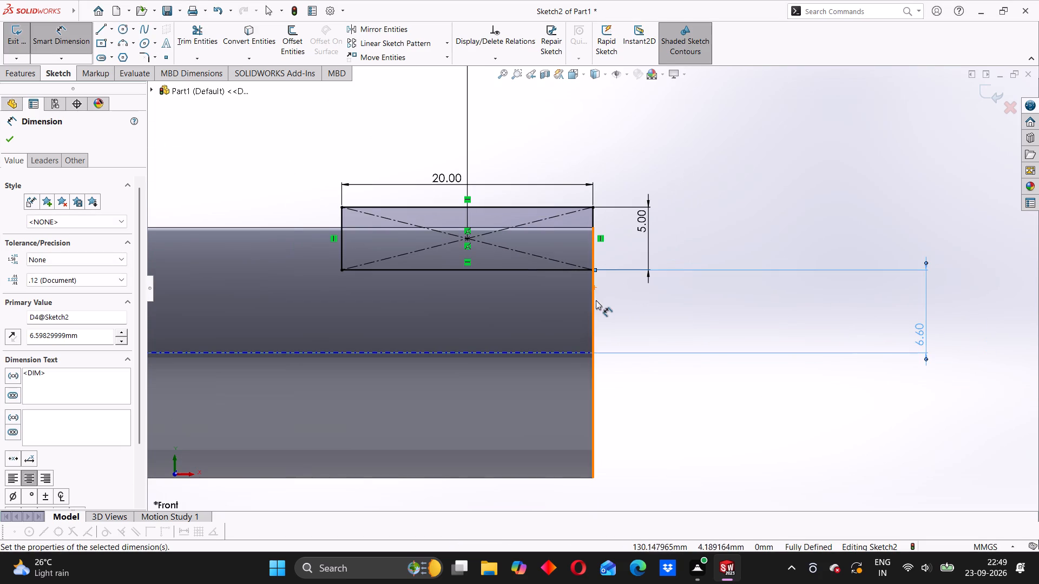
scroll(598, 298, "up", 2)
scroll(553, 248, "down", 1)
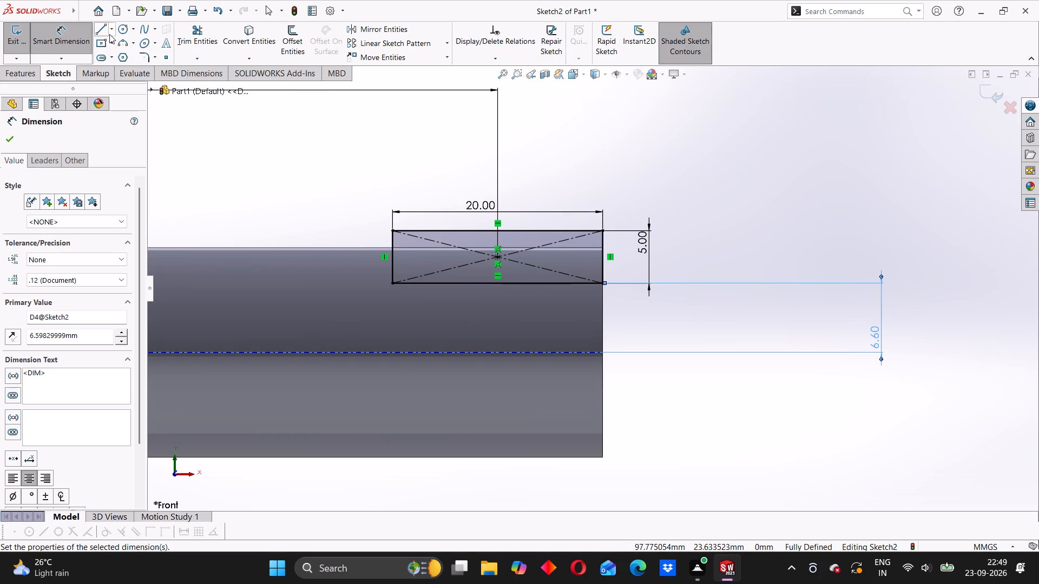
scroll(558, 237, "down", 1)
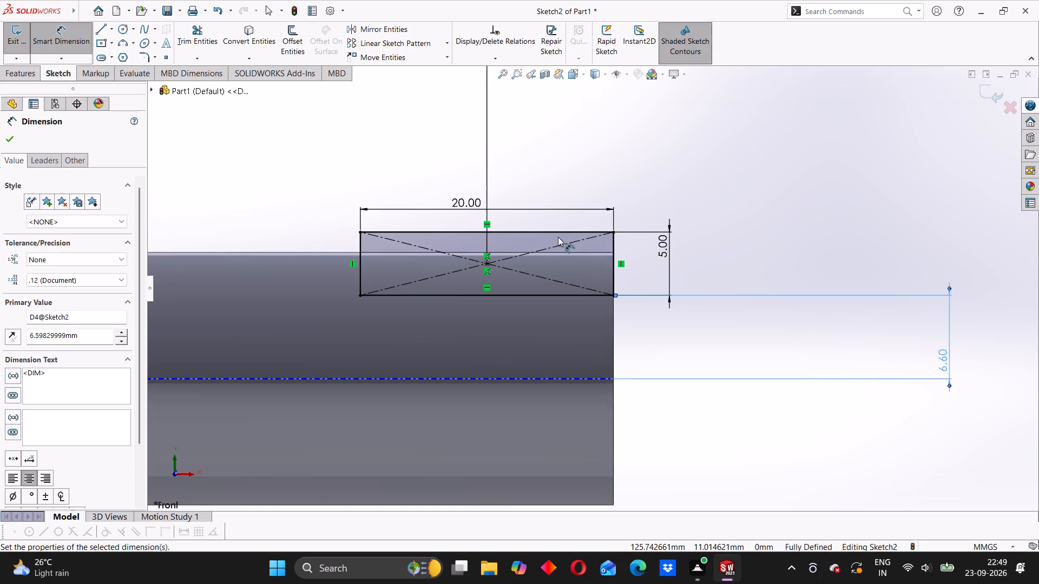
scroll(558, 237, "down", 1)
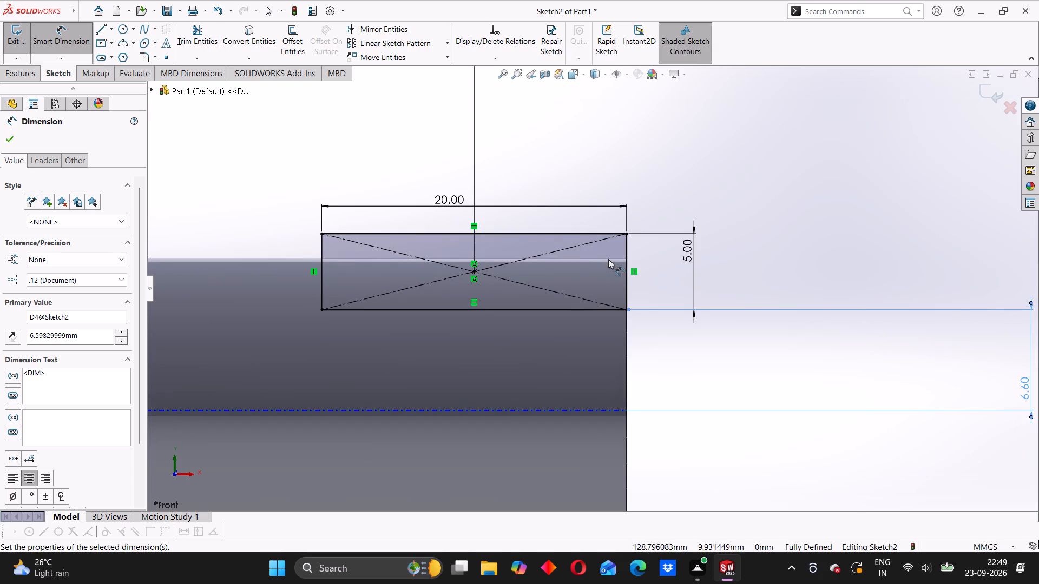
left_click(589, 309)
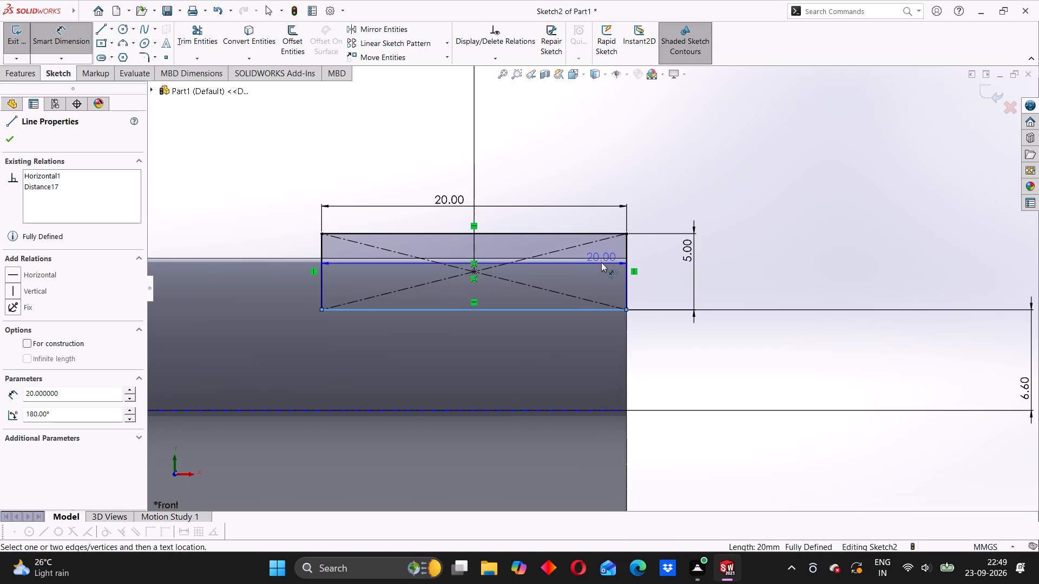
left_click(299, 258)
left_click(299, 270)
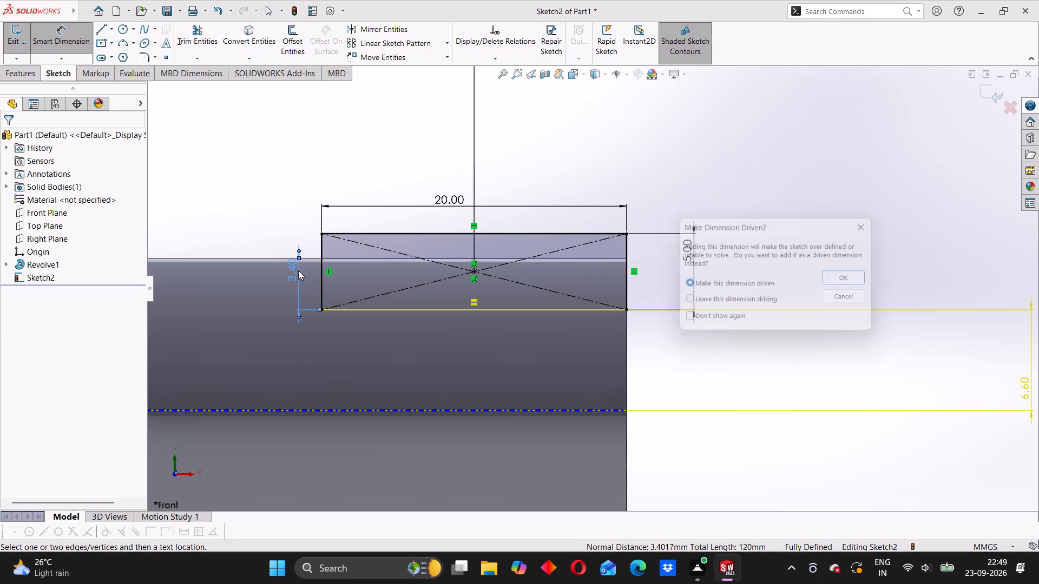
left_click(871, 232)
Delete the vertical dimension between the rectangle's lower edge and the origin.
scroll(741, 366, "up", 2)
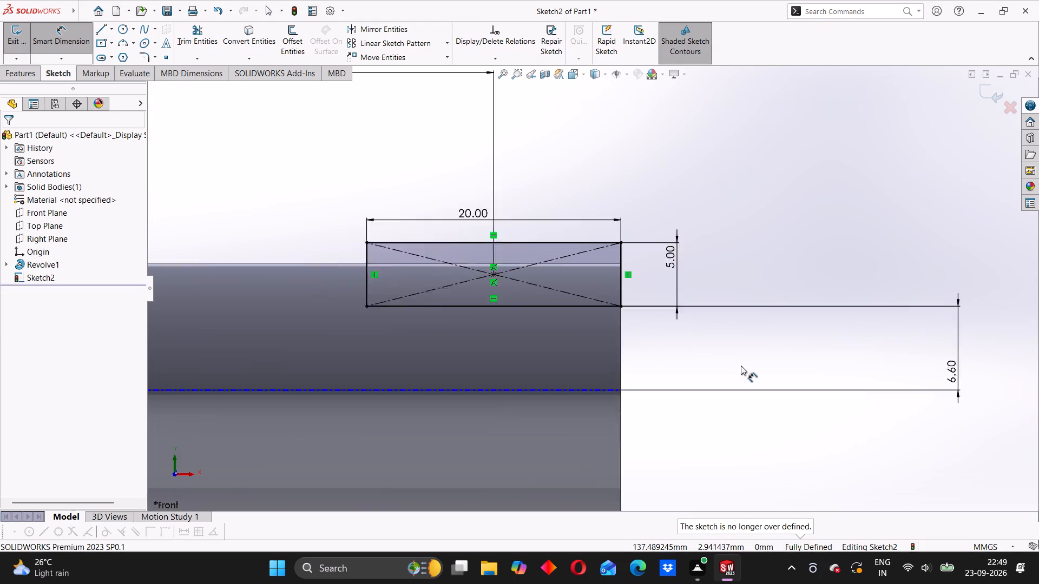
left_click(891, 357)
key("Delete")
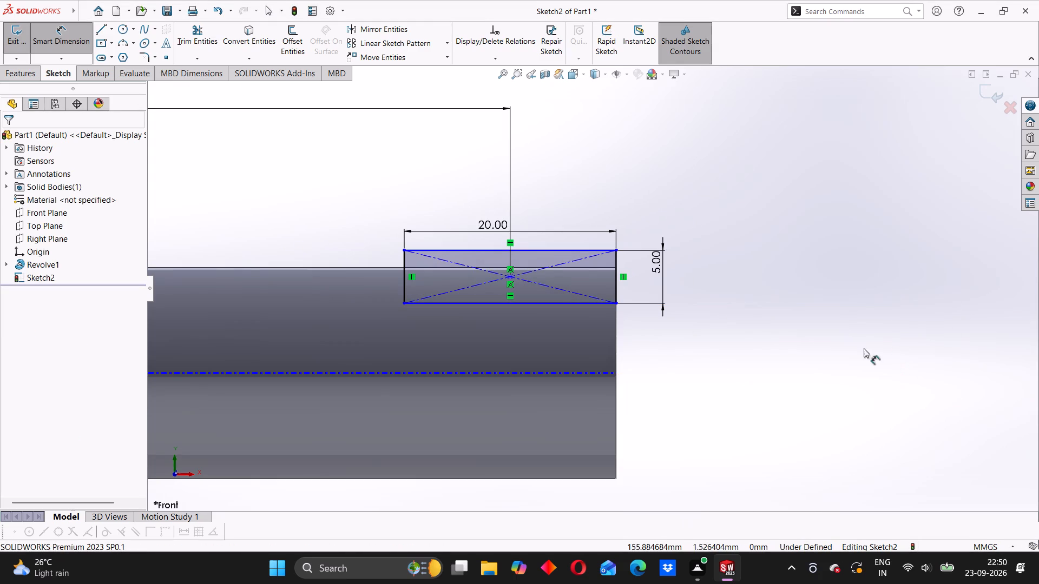
Dimension the rectangle's lower edge 3 mm below the shaft's upper edge.
scroll(517, 283, "down", 2)
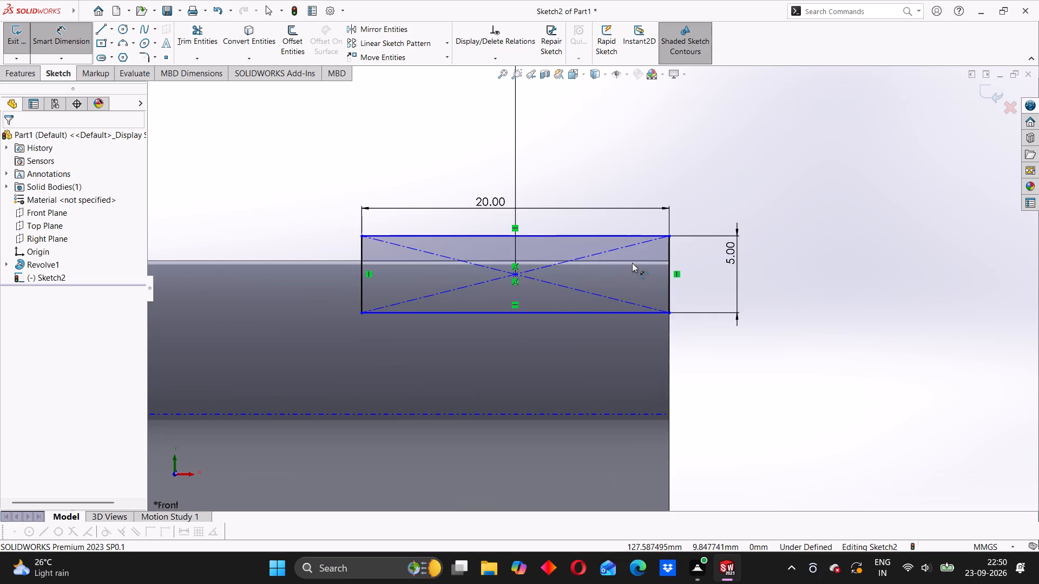
left_click(597, 310)
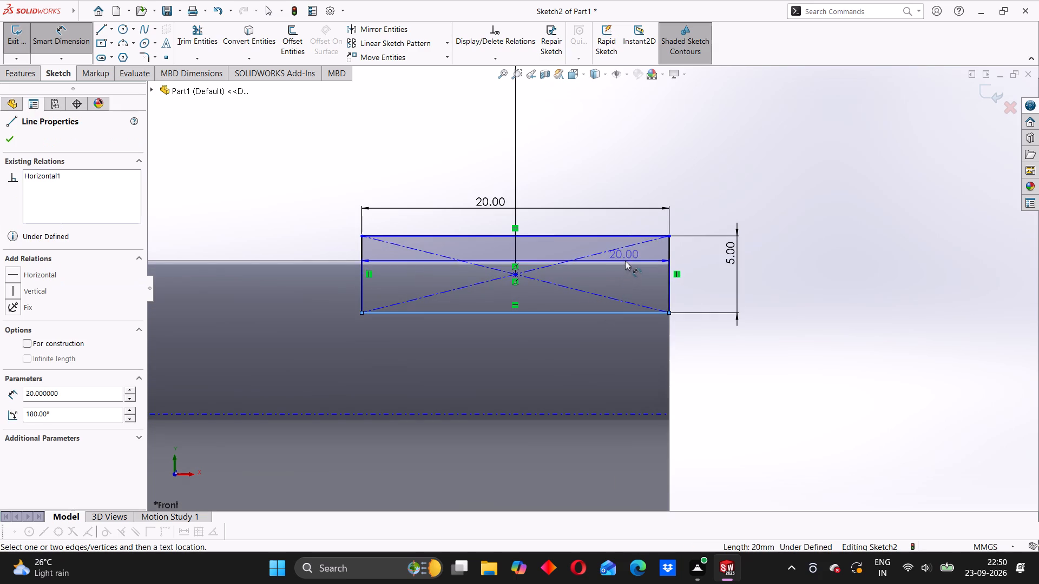
left_click(340, 260)
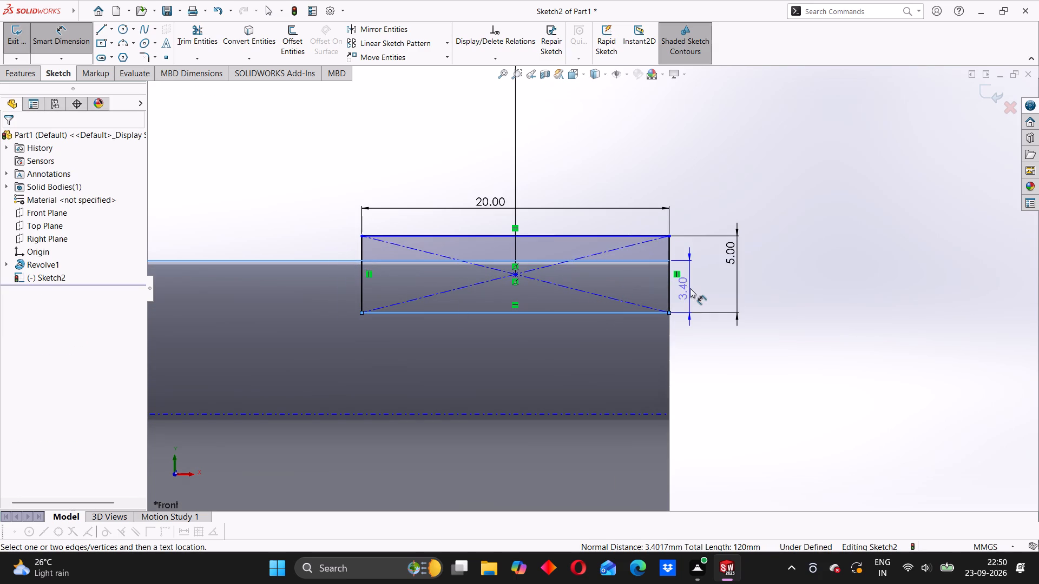
left_click(690, 288)
key("3")
key("Return")
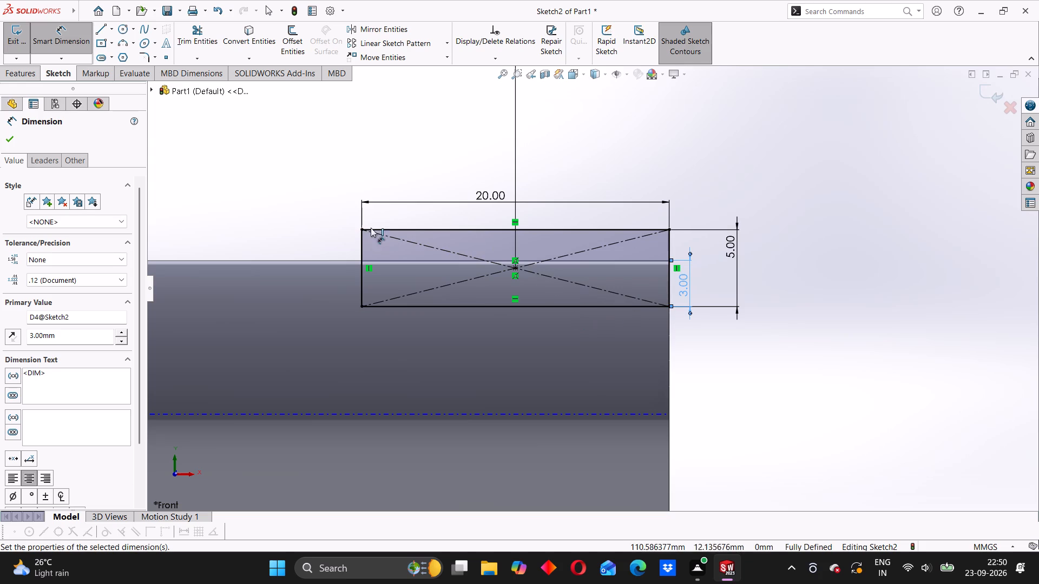
left_click(5, 139)
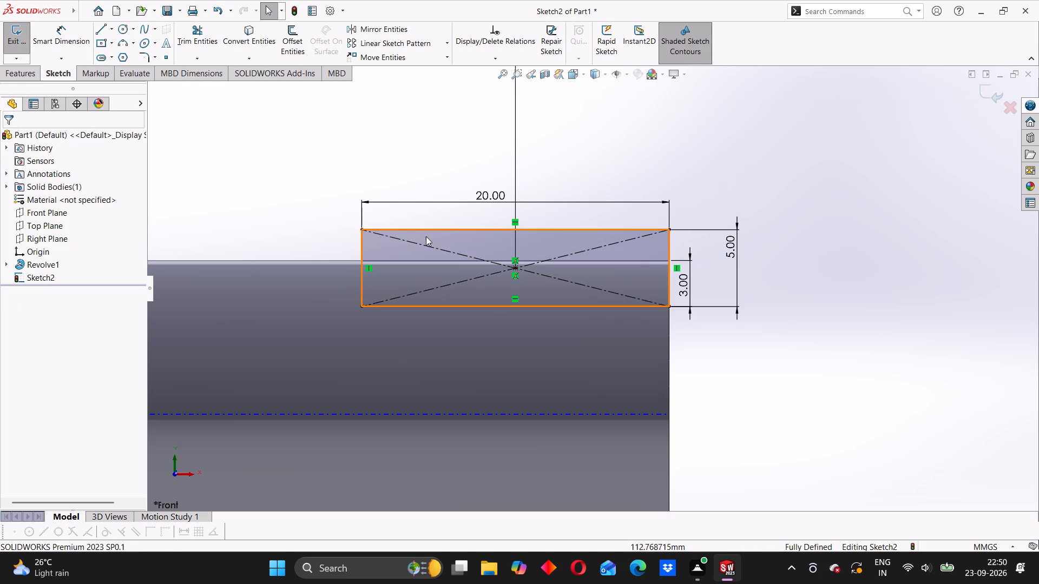
Examine the dimensioned rectangle's position at the shaft's end from the front and at an angle.
scroll(482, 236, "down", 3)
scroll(488, 241, "up", 9)
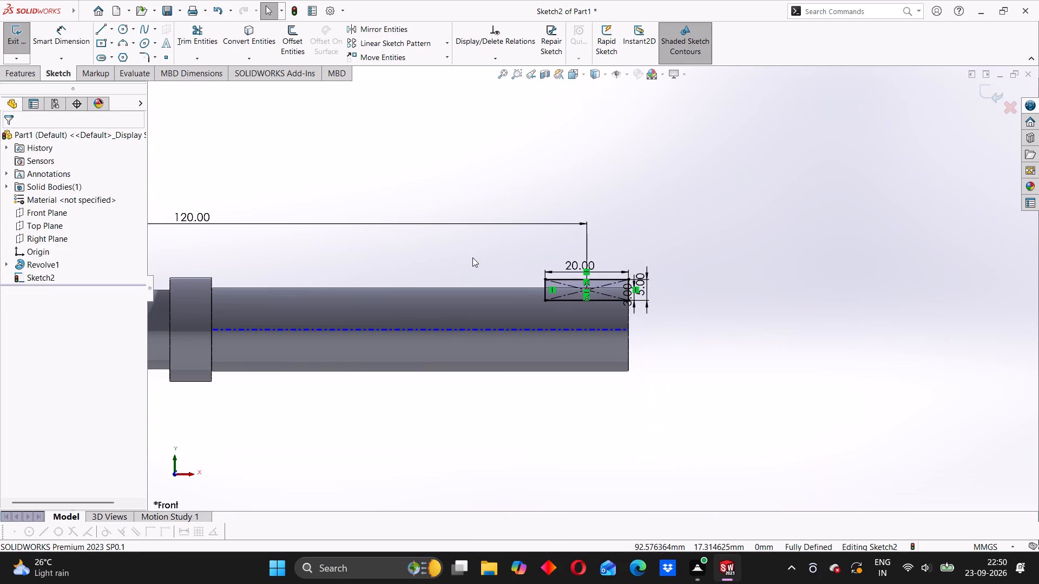
scroll(474, 257, "down", 1)
scroll(474, 257, "up", 2)
scroll(546, 289, "up", 1)
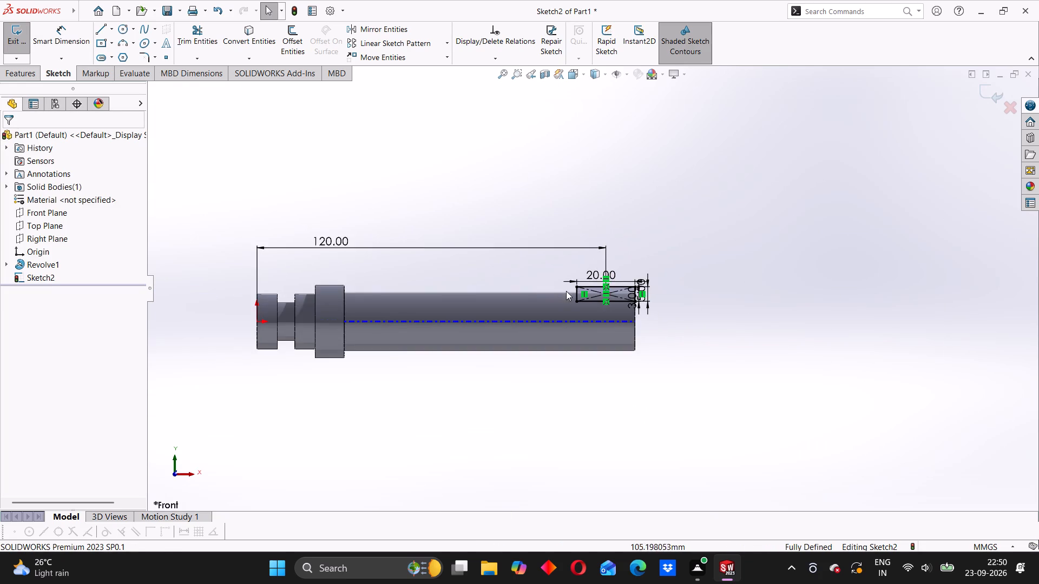
scroll(576, 295, "down", 3)
scroll(687, 284, "down", 3)
scroll(576, 313, "down", 4)
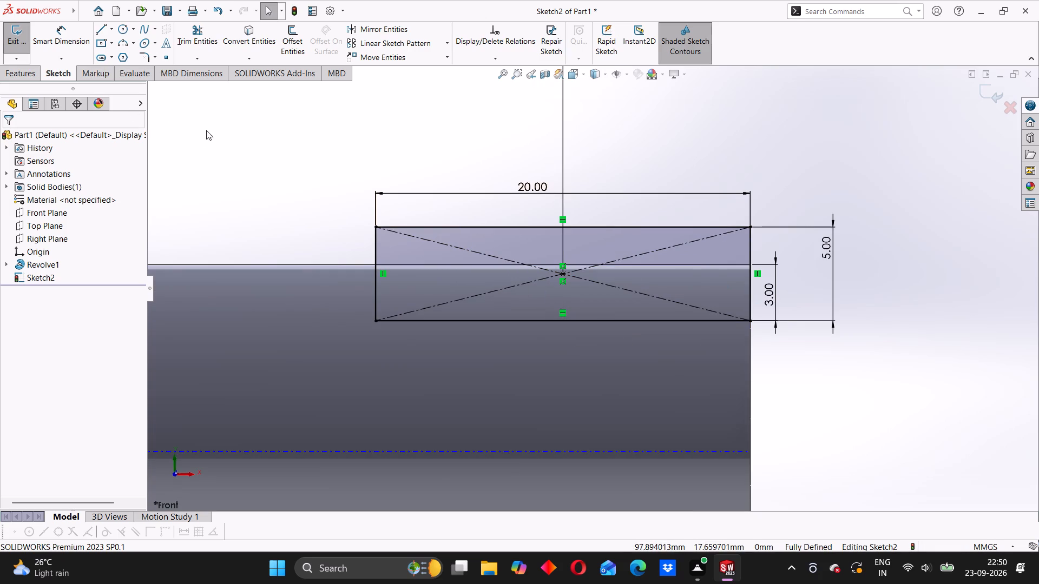
scroll(576, 253, "up", 1)
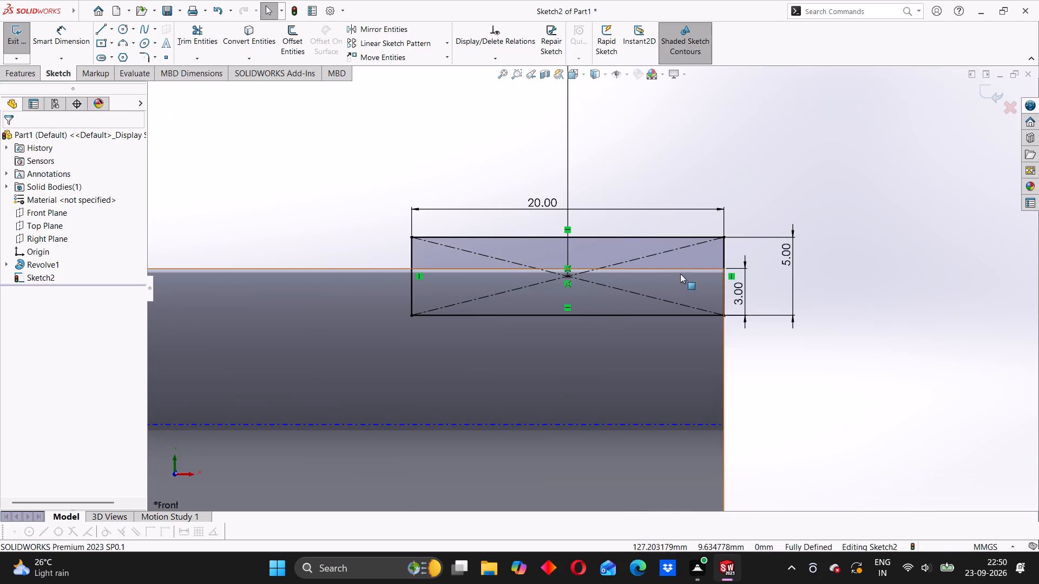
middle_click_drag(822, 355, 680, 397)
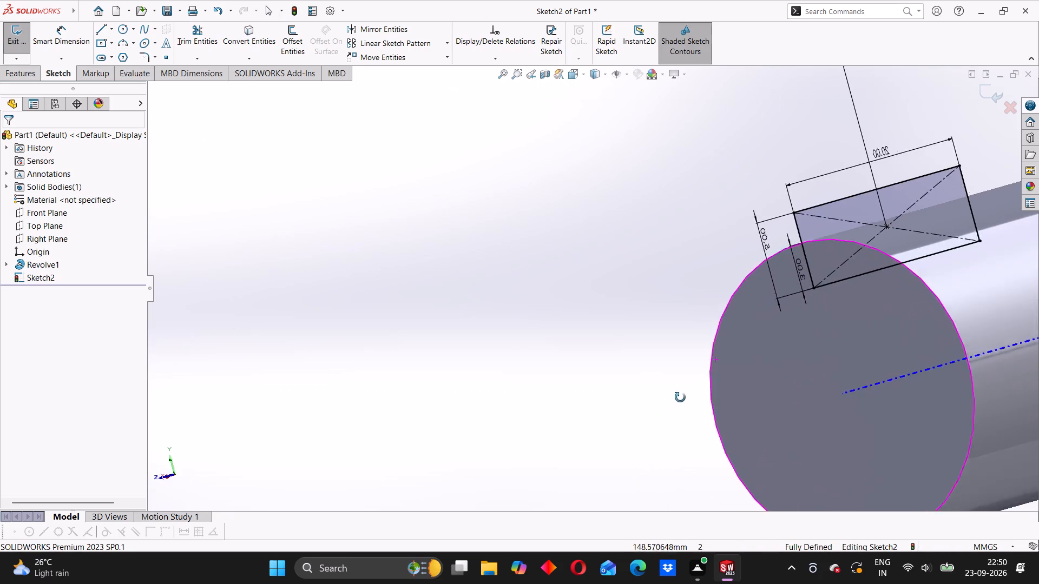
middle_click_drag(680, 397, 767, 383)
Cut the keyway at the shaft's end from the rectangle sketch with an Extruded Cut, Mid Plane, 6 mm.
left_click(12, 74)
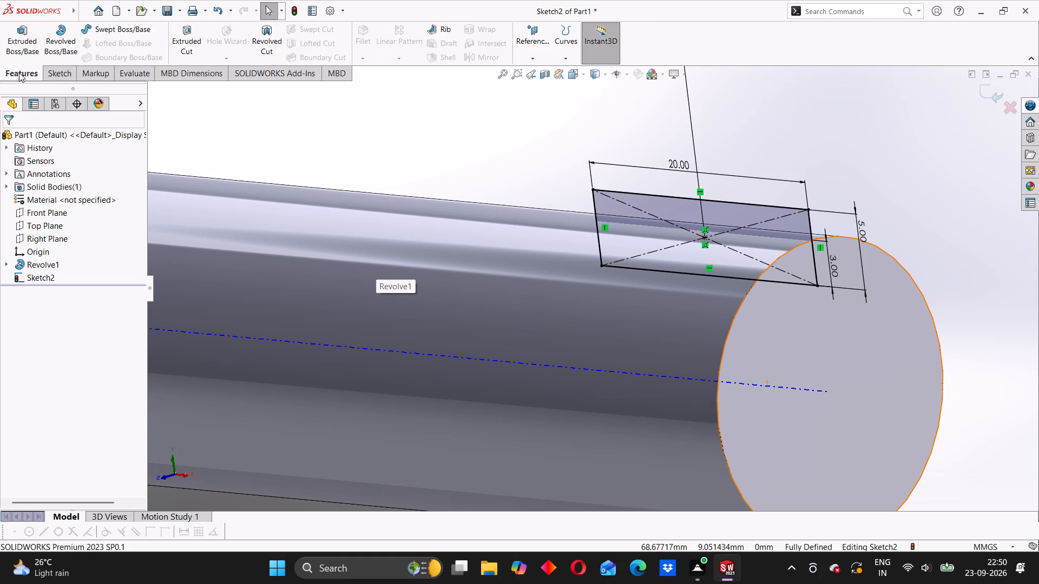
left_click(182, 30)
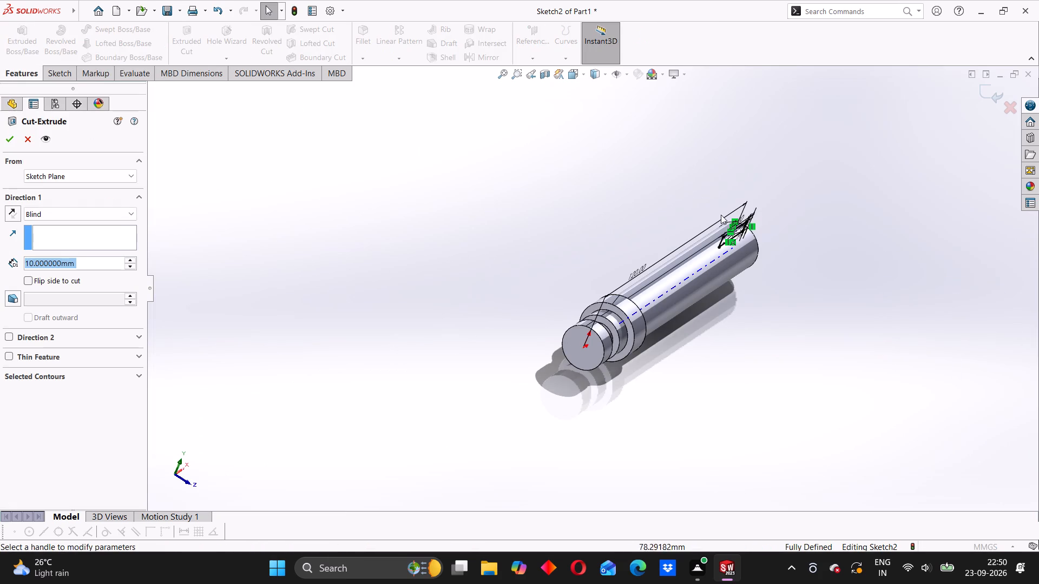
middle_click_drag(784, 222, 753, 263)
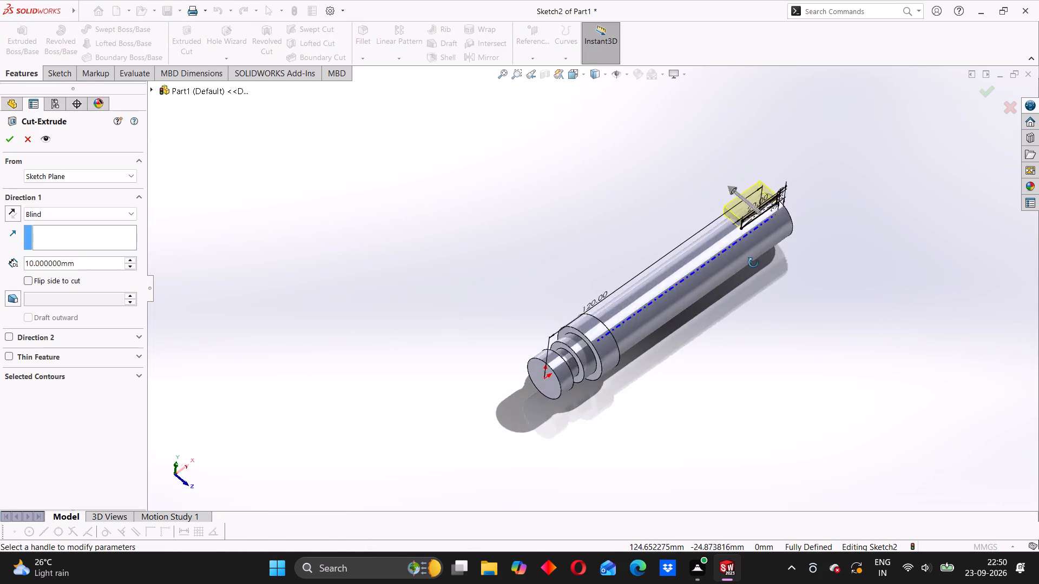
middle_click_drag(753, 263, 657, 393)
scroll(744, 276, "down", 3)
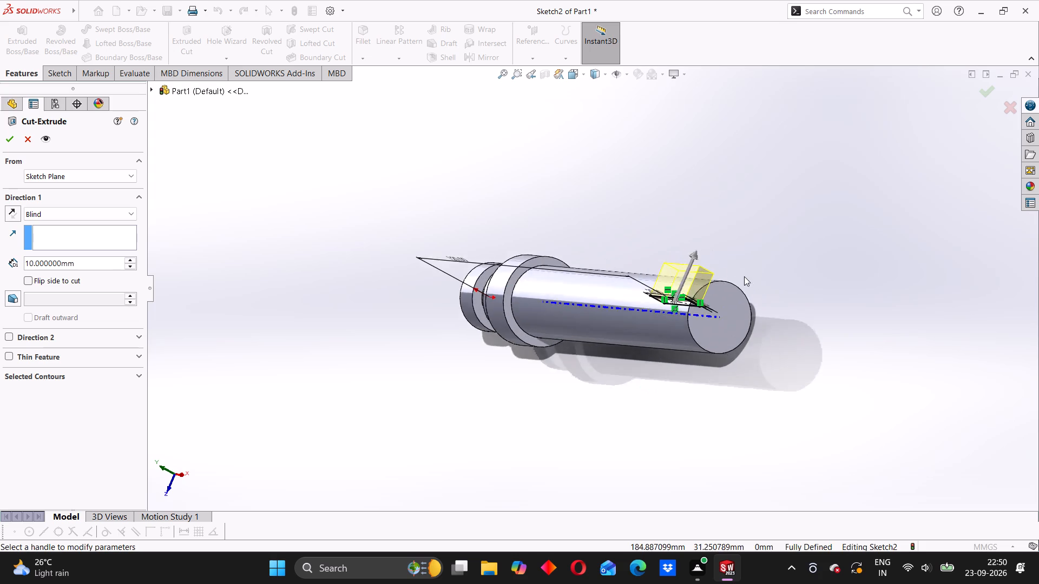
scroll(730, 290, "up", 1)
scroll(729, 293, "down", 3)
scroll(610, 334, "down", 3)
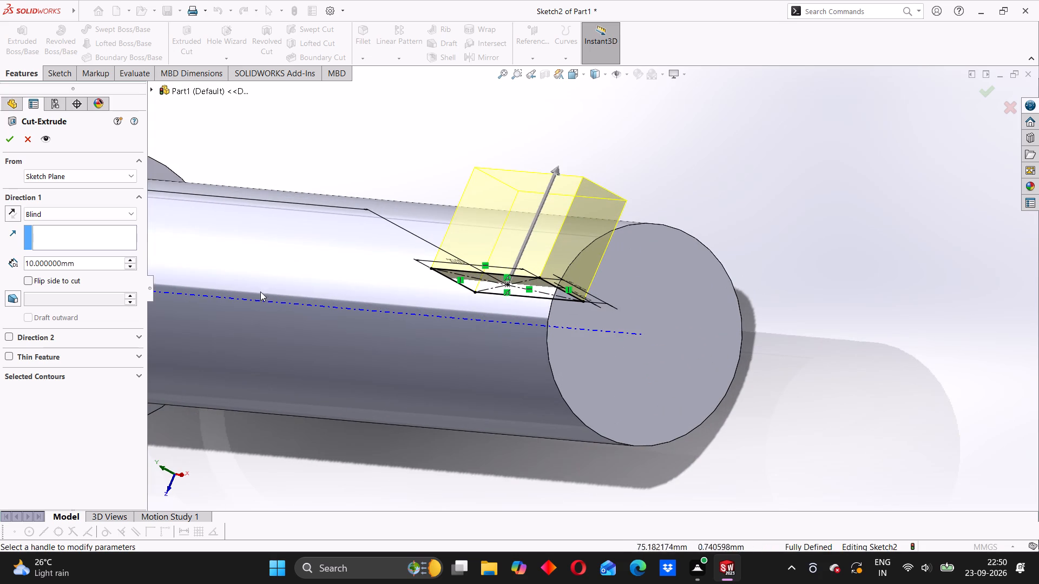
left_click(111, 215)
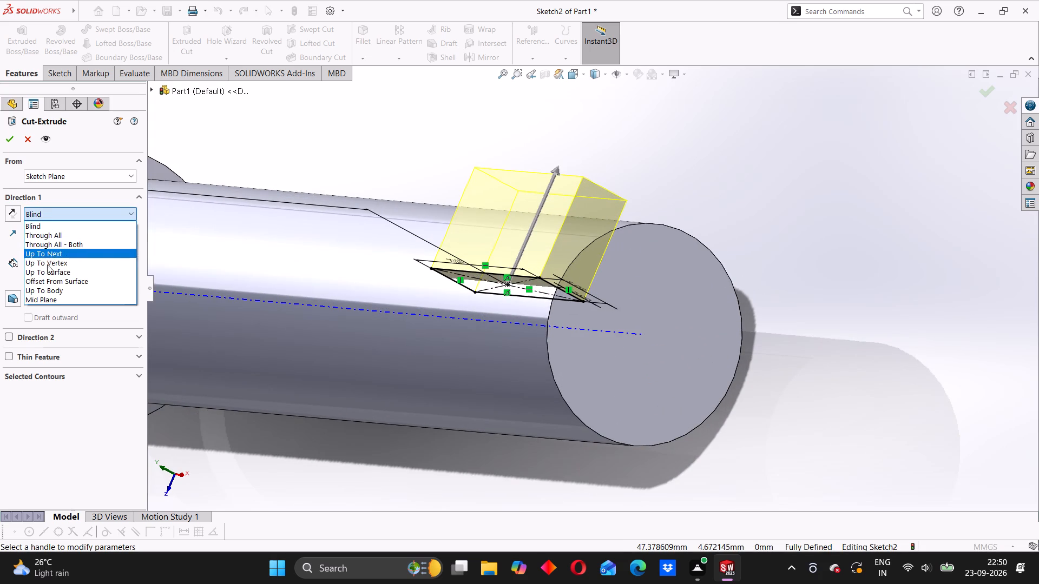
left_click(47, 298)
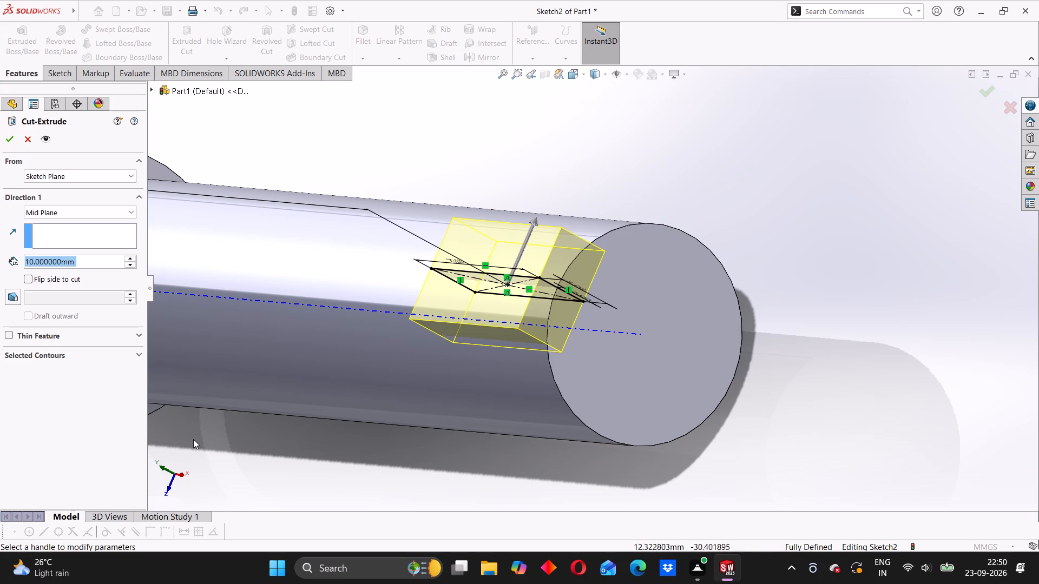
key("6")
key("Return")
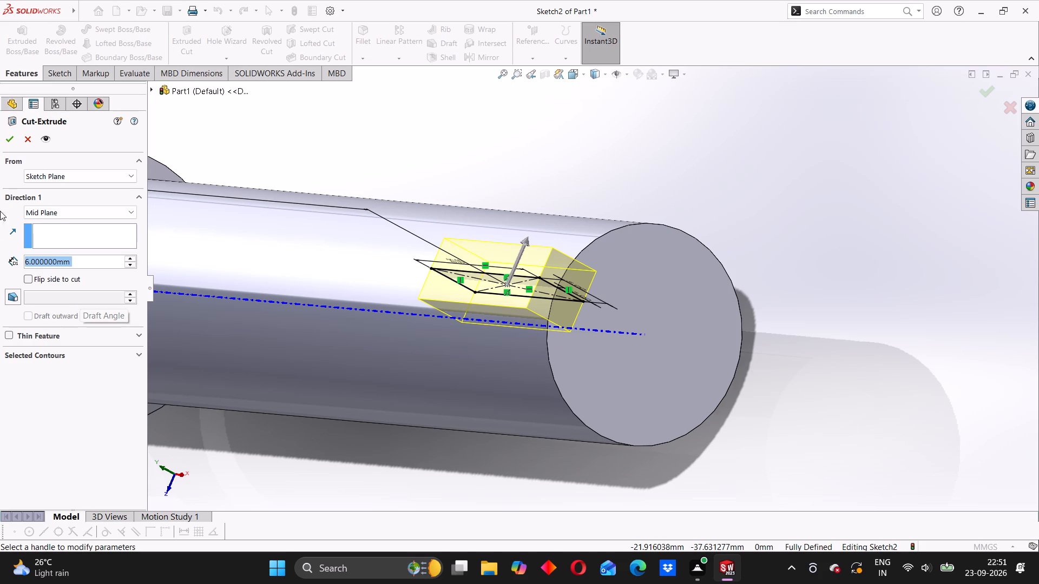
left_click(8, 145)
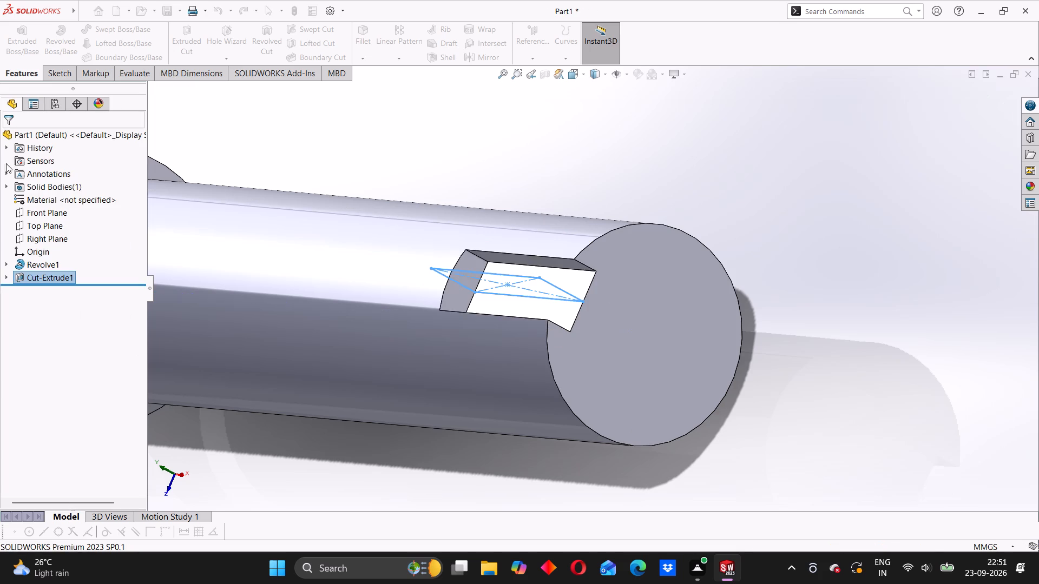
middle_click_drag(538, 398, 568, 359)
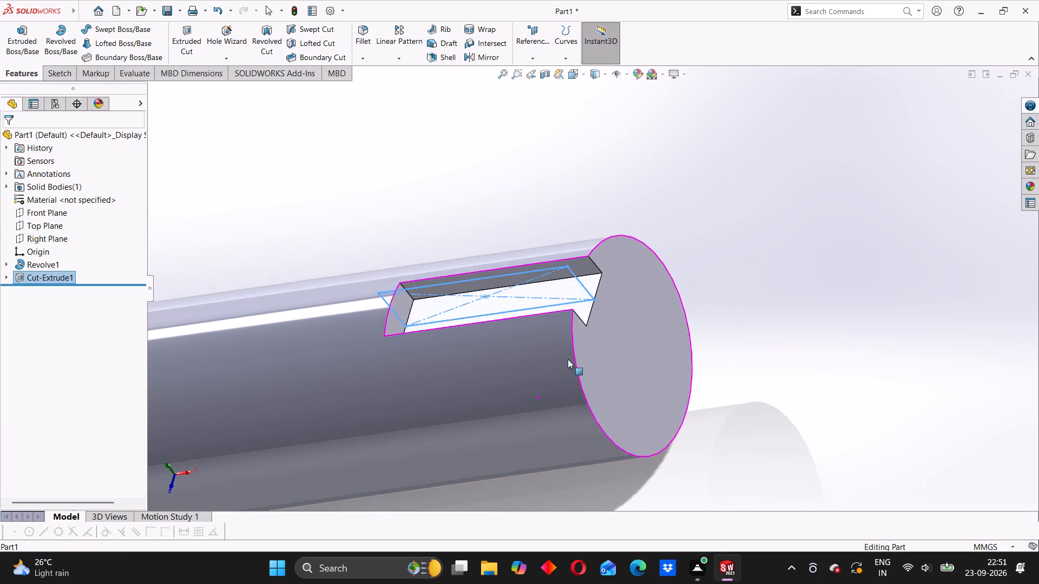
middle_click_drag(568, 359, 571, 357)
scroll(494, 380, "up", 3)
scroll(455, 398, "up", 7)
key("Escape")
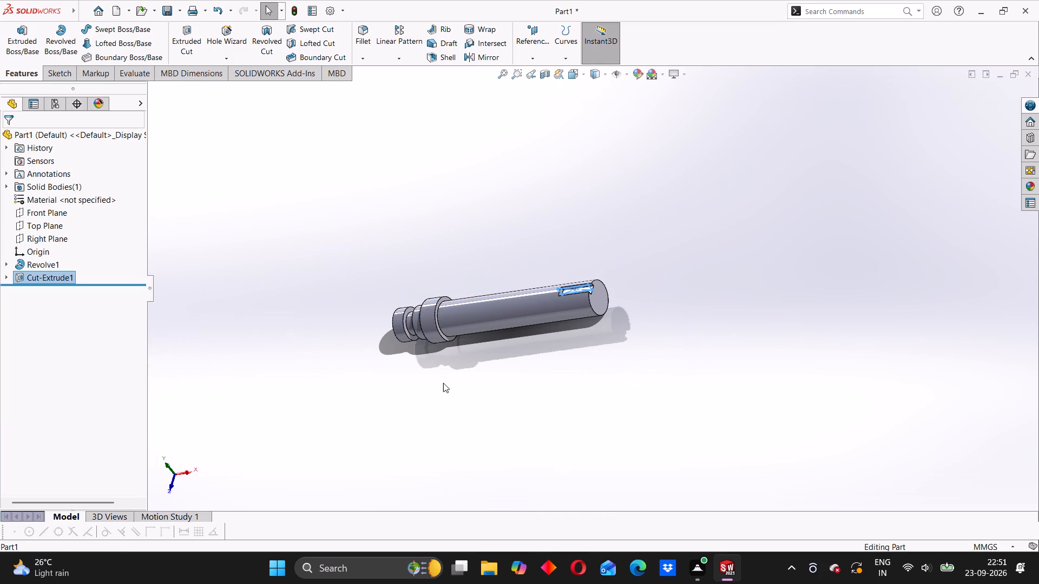
Examine the revolved shaft's stepped end, cylindrical body and keyway from several angles.
middle_click_drag(400, 367, 455, 351)
scroll(400, 315, "down", 6)
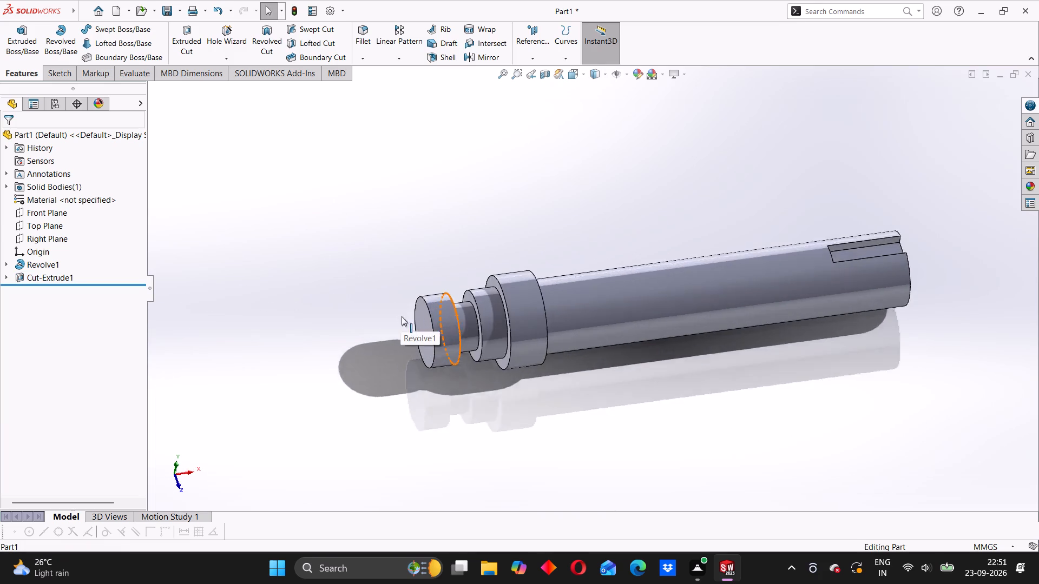
scroll(402, 316, "down", 1)
middle_click_drag(561, 351, 570, 286)
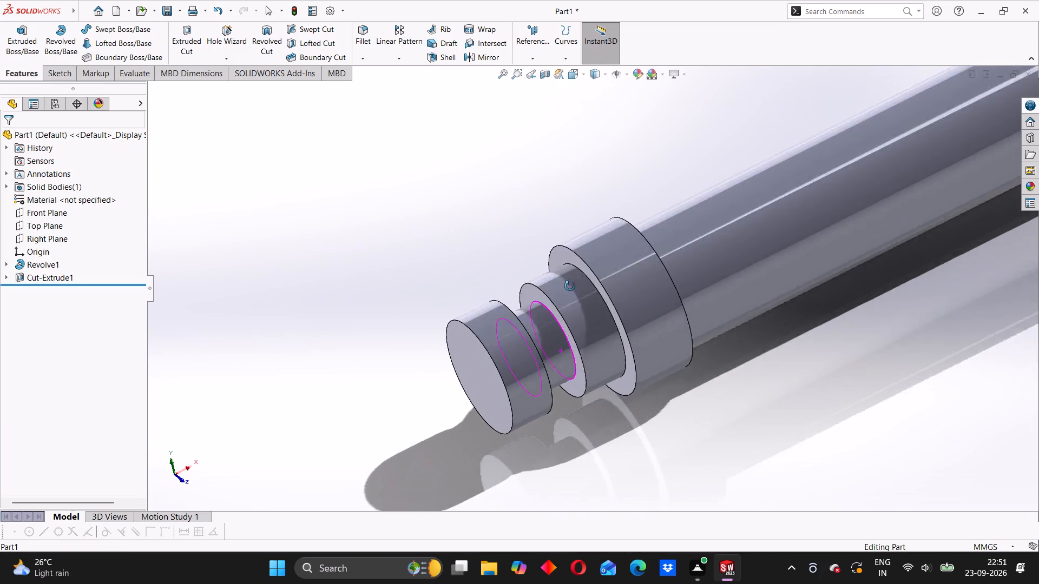
middle_click_drag(570, 286, 577, 309)
scroll(577, 309, "up", 7)
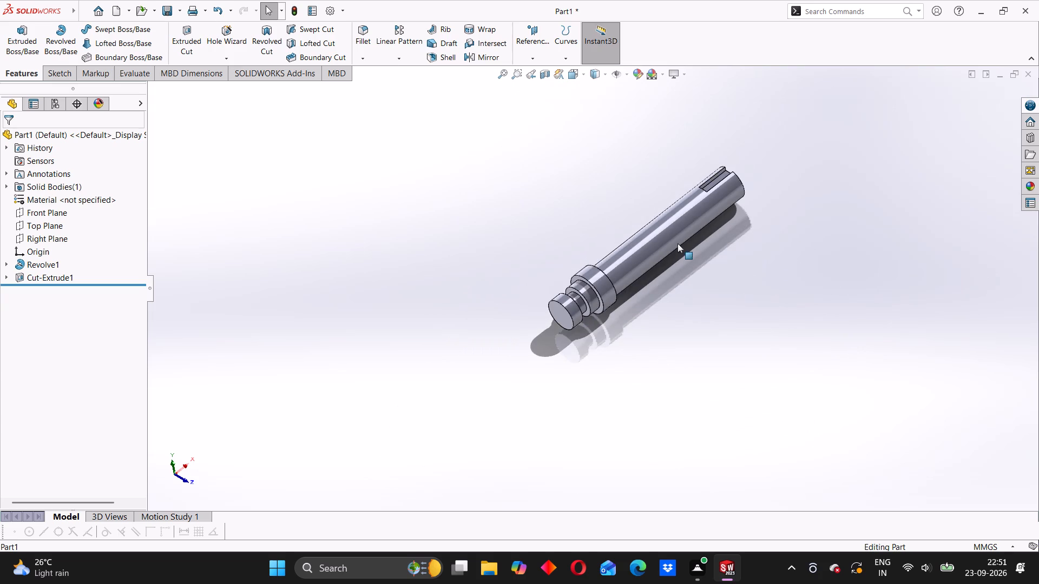
middle_click_drag(701, 237, 787, 245)
middle_click_drag(756, 258, 721, 268)
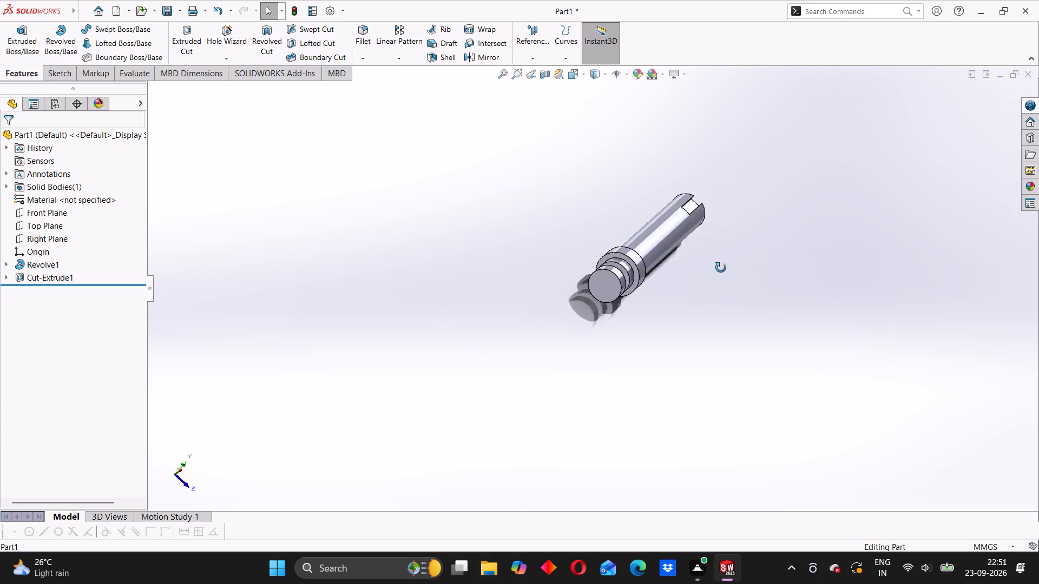
middle_click_drag(721, 268, 665, 294)
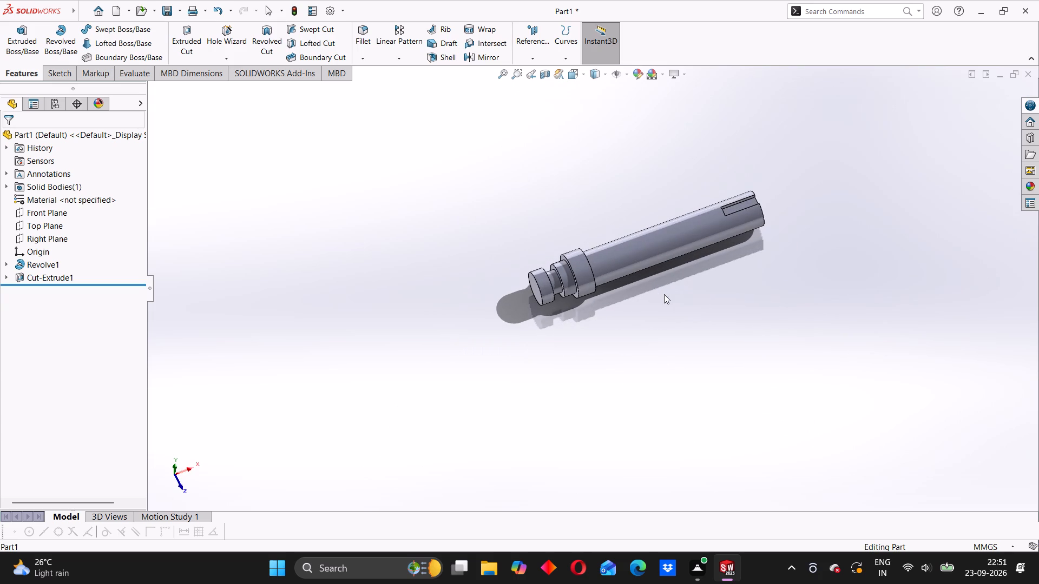
scroll(593, 297, "down", 3)
scroll(729, 276, "up", 2)
middle_click_drag(707, 279, 657, 324)
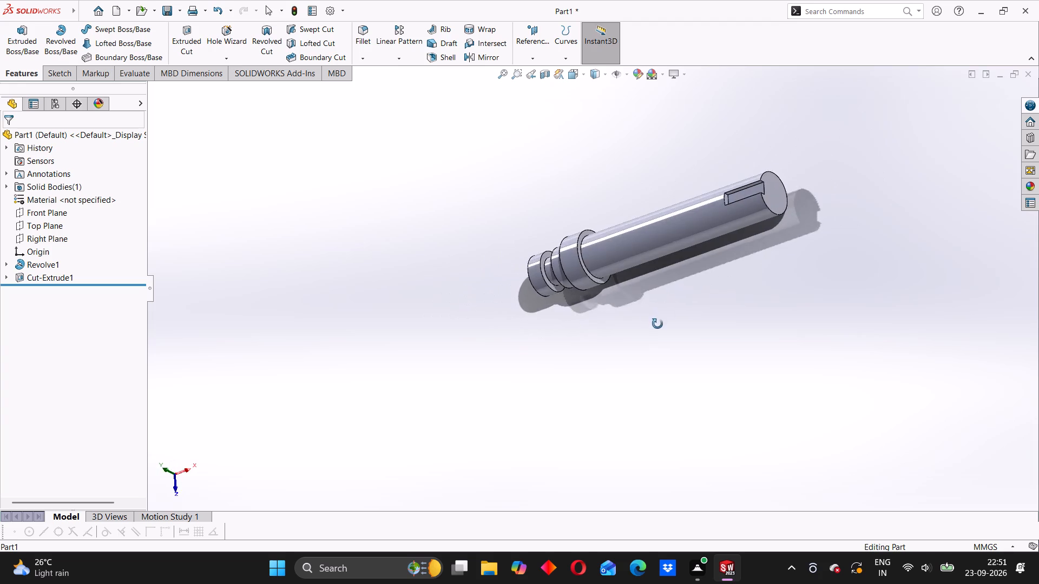
middle_click_drag(657, 324, 719, 200)
scroll(725, 295, "up", 1)
scroll(627, 244, "down", 3)
scroll(573, 263, "down", 1)
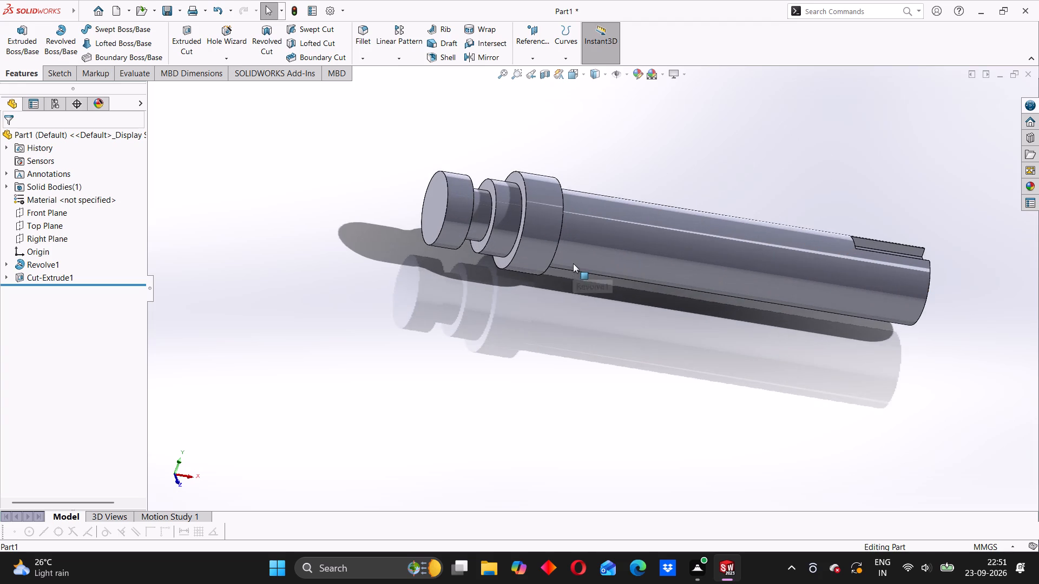
scroll(572, 264, "up", 1)
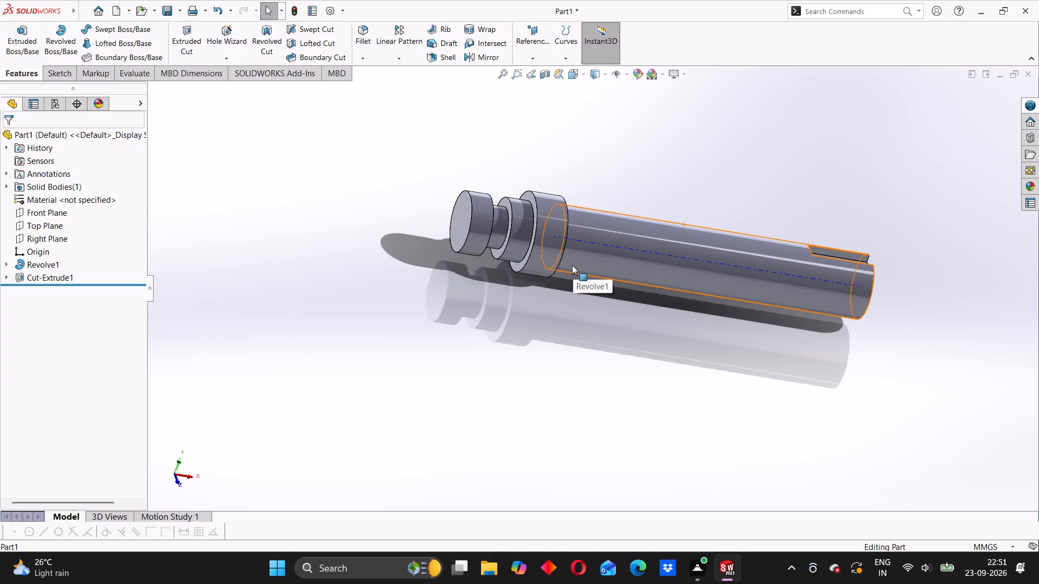
middle_click_drag(589, 302, 478, 353)
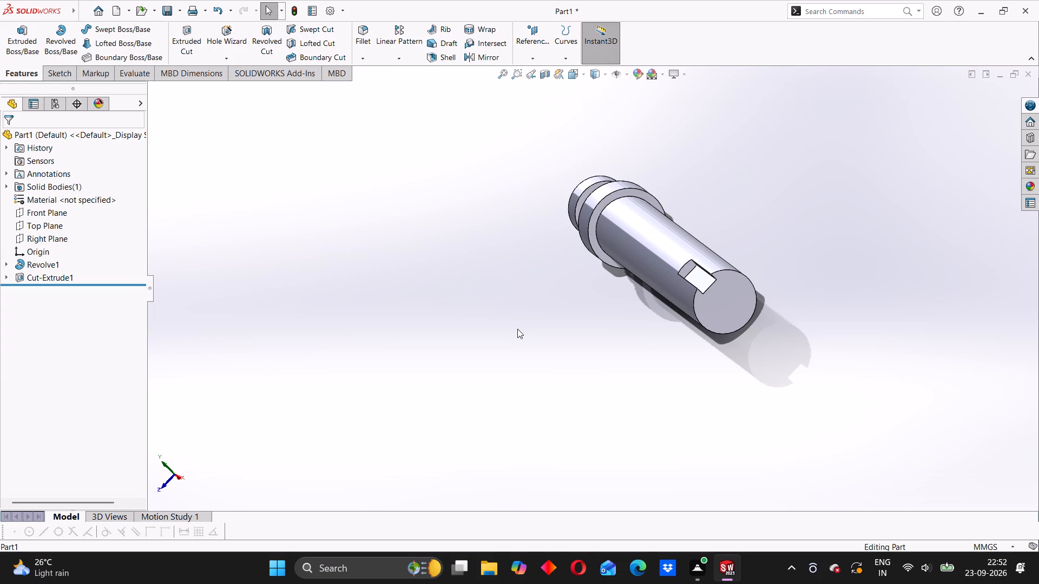
middle_click_drag(577, 366, 628, 311)
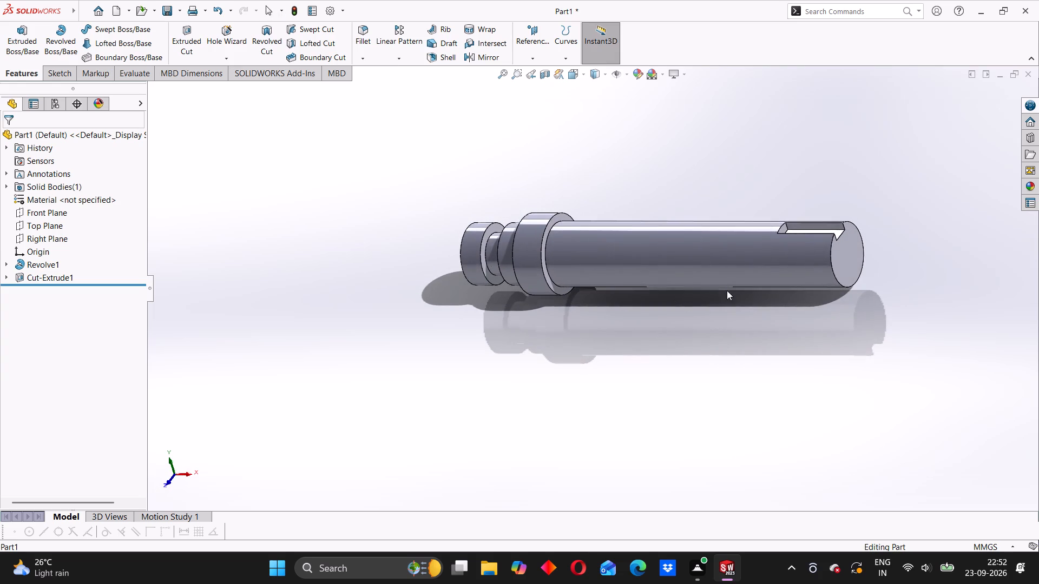
scroll(762, 267, "down", 3)
left_click(800, 256)
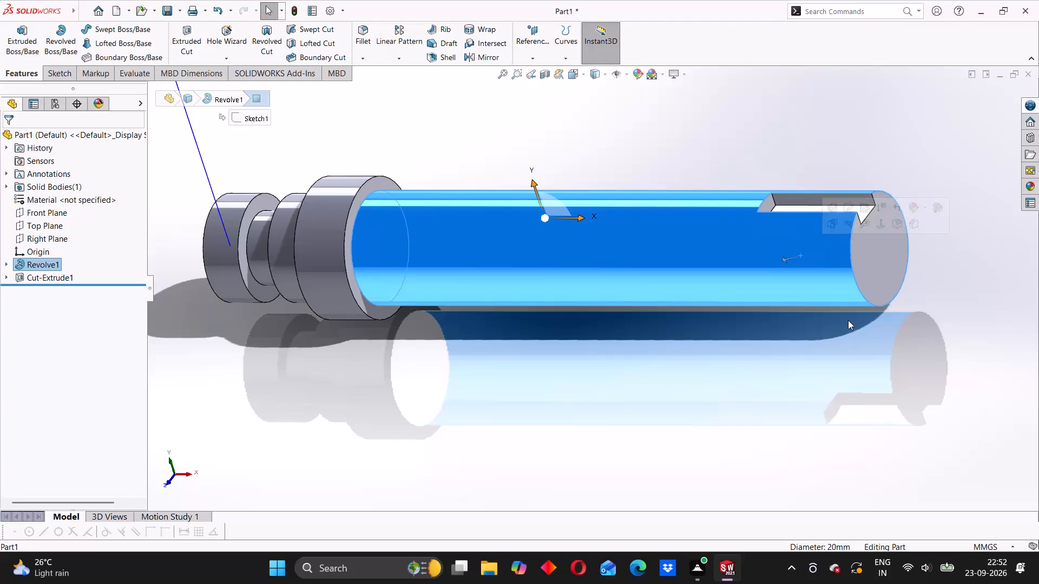
left_click(774, 397)
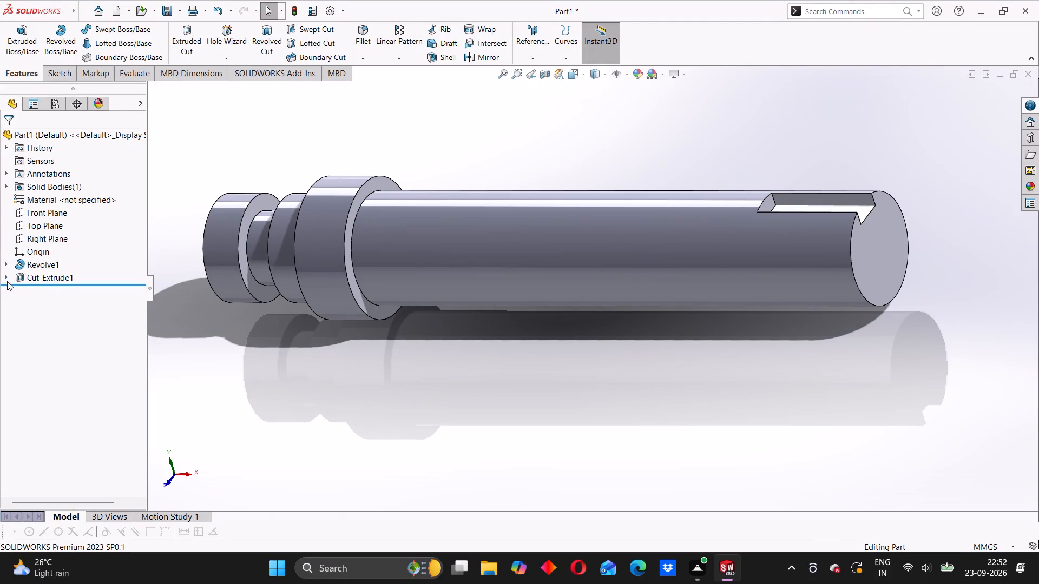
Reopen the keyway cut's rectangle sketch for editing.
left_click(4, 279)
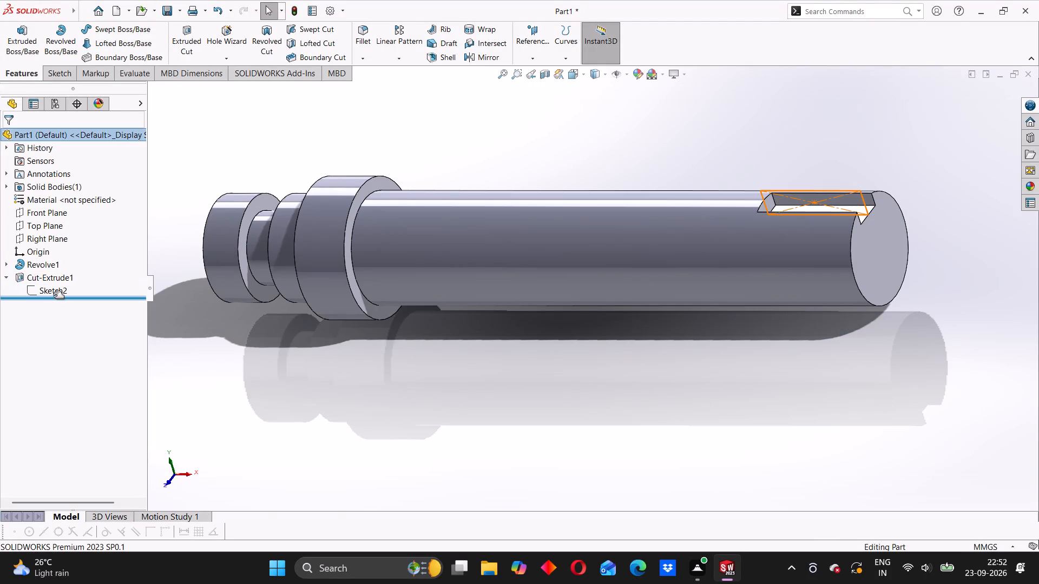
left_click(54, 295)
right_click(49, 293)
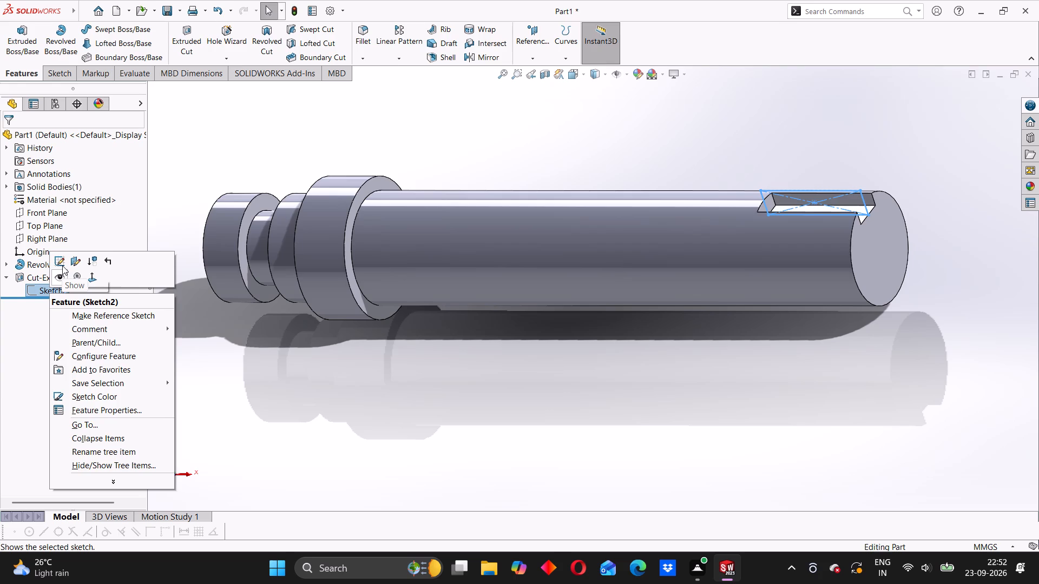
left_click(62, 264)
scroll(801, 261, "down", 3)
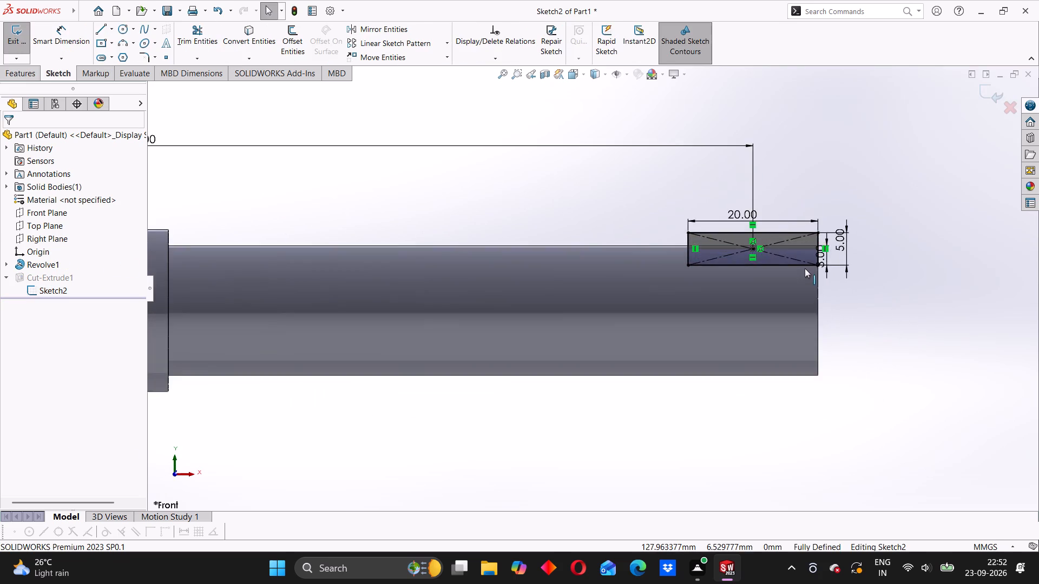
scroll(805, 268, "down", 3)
Show the revolve's sketch and check the distance from the keyway rectangle's lower edge to the shaft's axis with Smart Dimension.
left_click(81, 42)
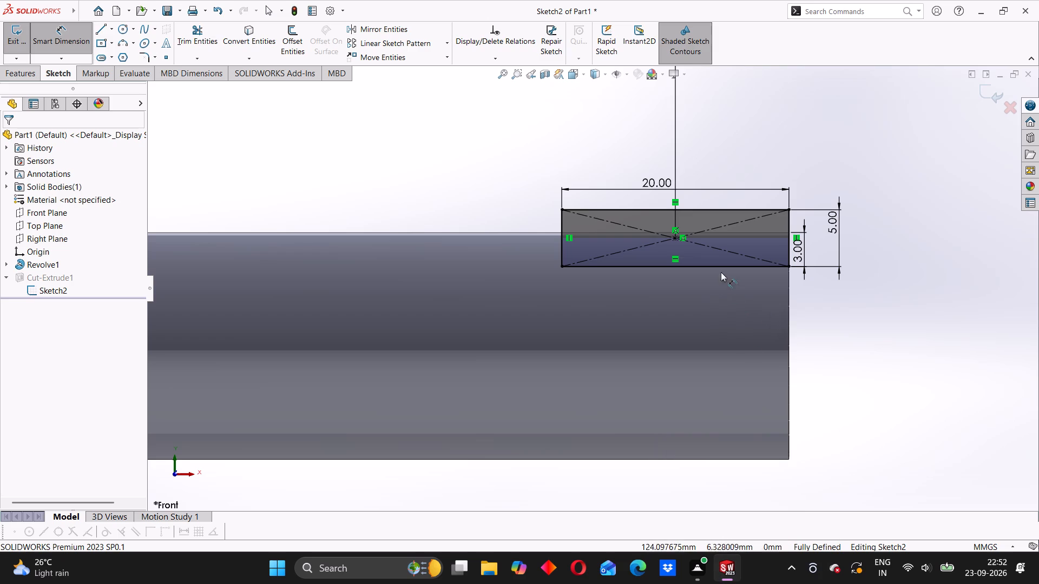
scroll(616, 323, "down", 4)
scroll(626, 324, "up", 7)
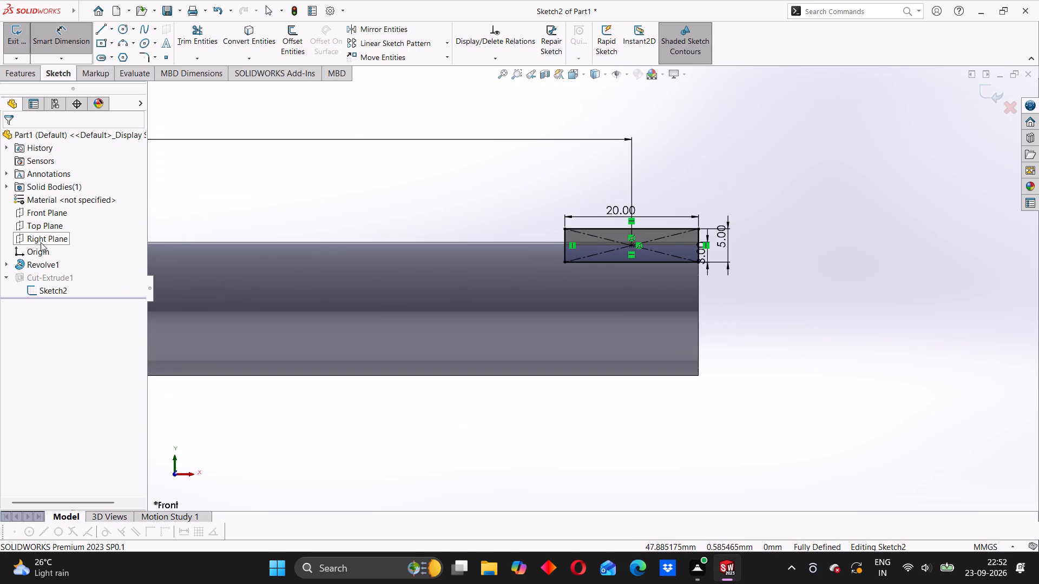
left_click(6, 263)
right_click(34, 276)
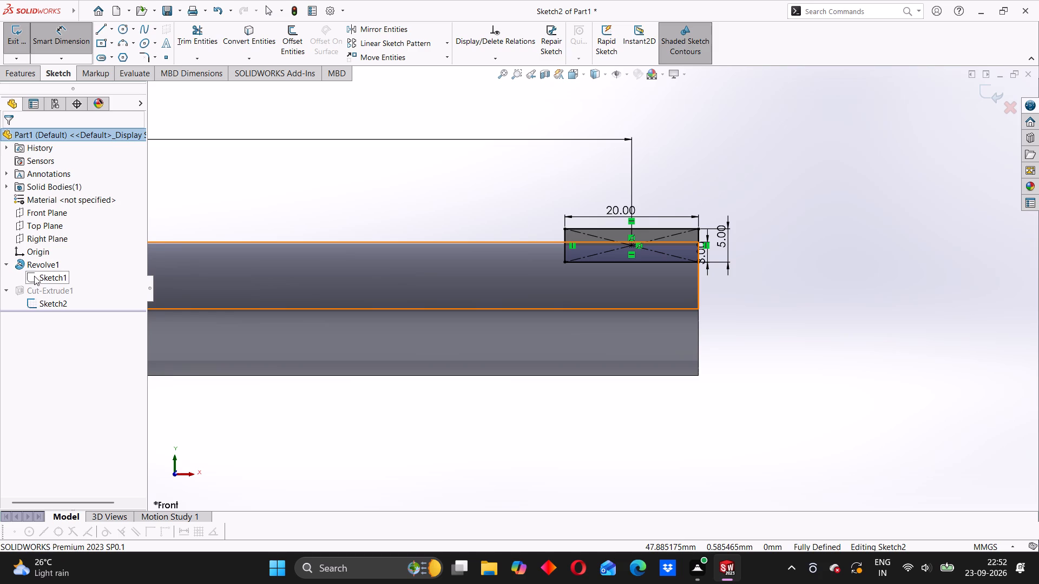
left_click(52, 296)
scroll(615, 286, "down", 1)
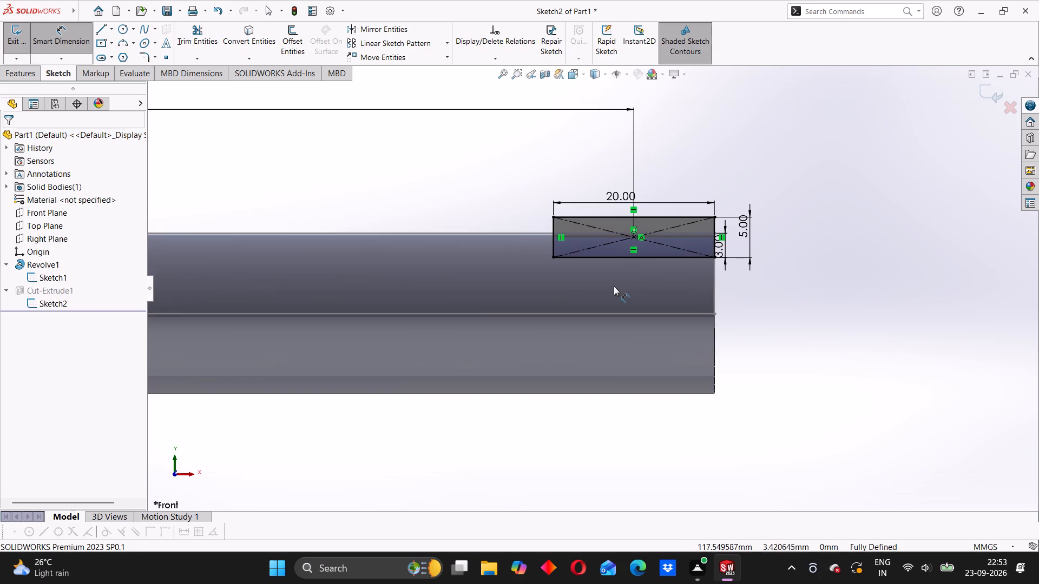
left_click(667, 258)
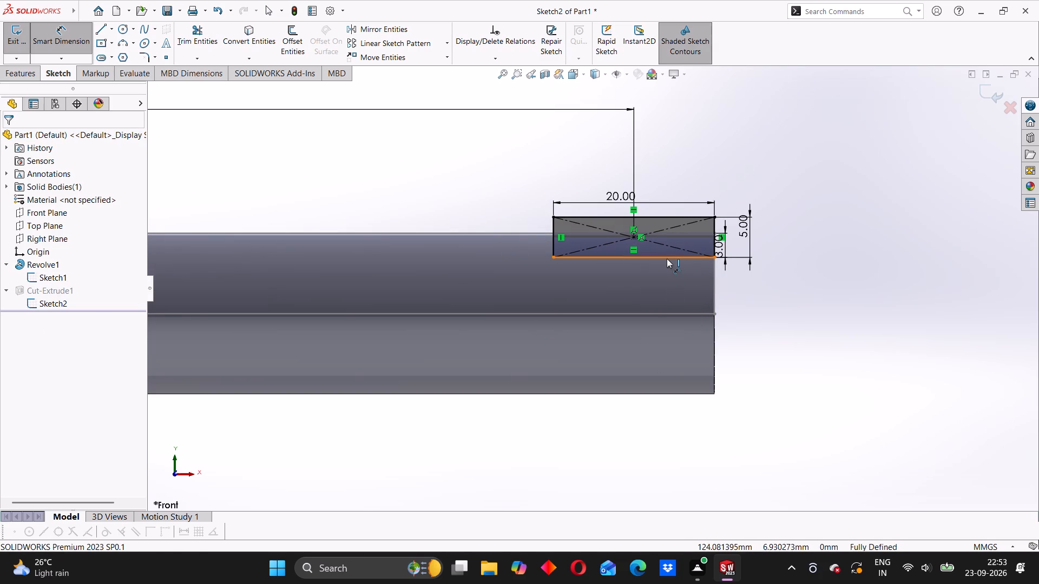
left_click(661, 314)
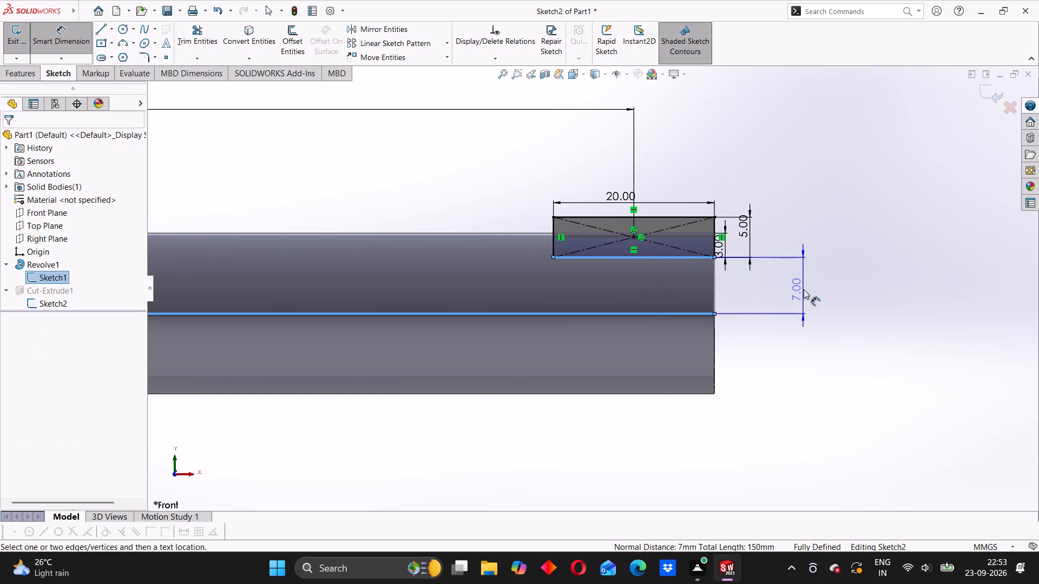
key("Escape")
key("Escape")
key("Escape")
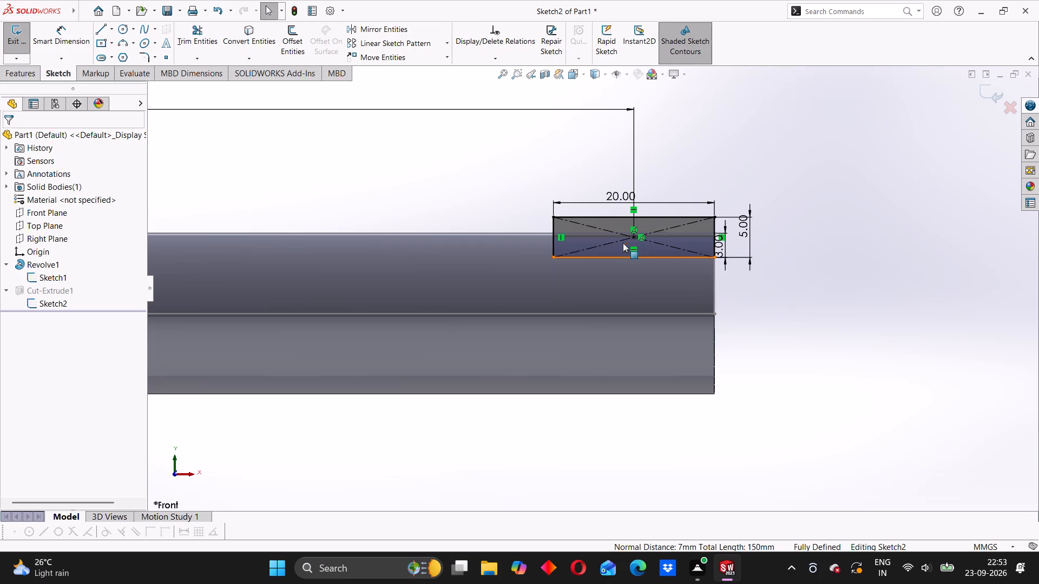
key("Escape")
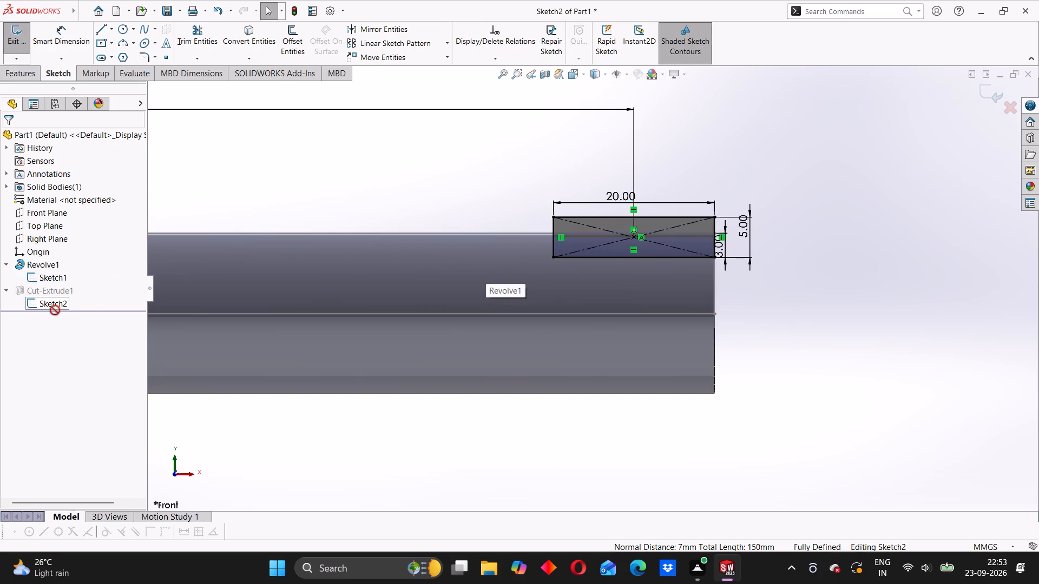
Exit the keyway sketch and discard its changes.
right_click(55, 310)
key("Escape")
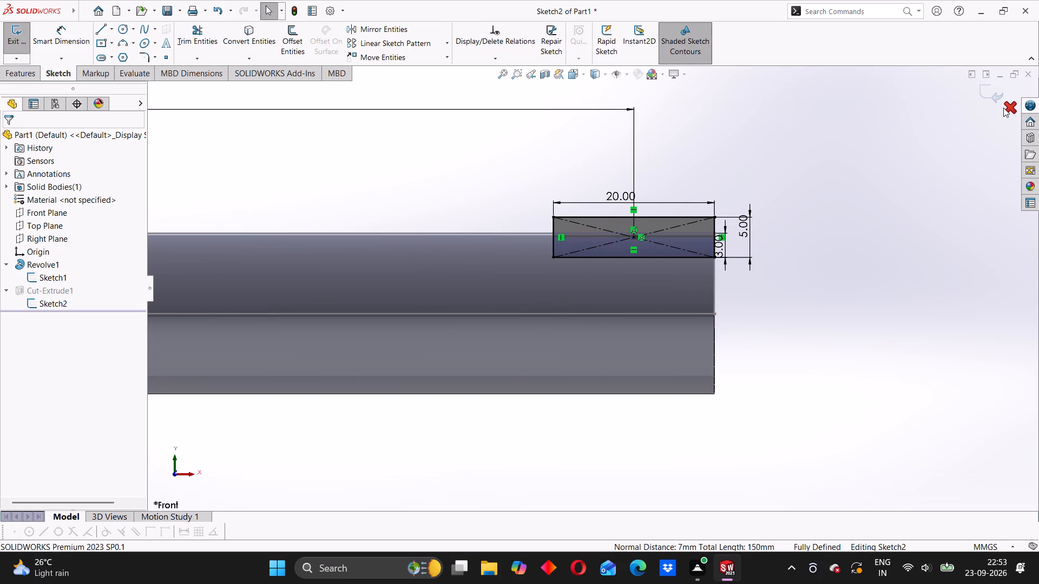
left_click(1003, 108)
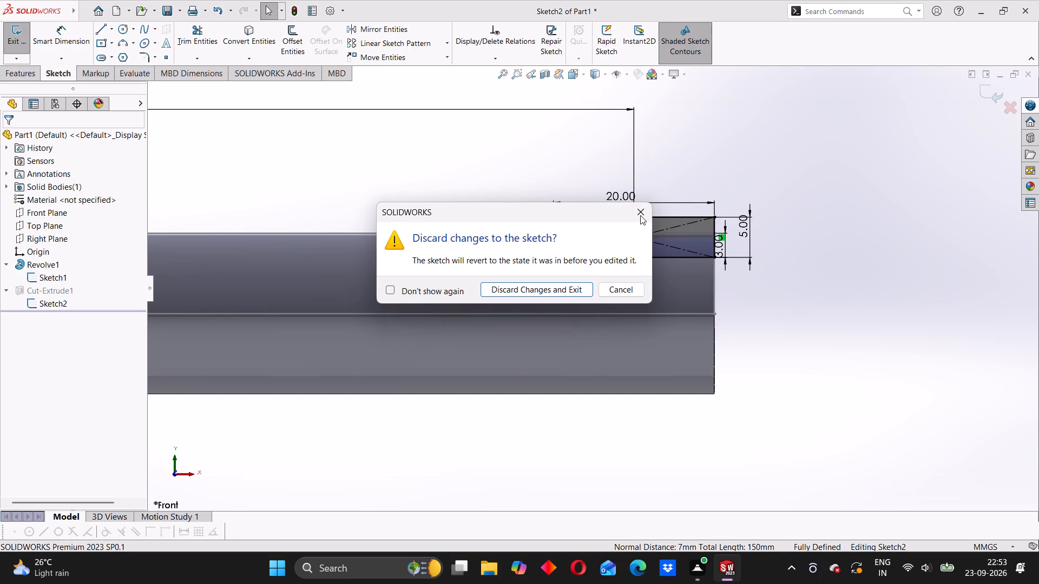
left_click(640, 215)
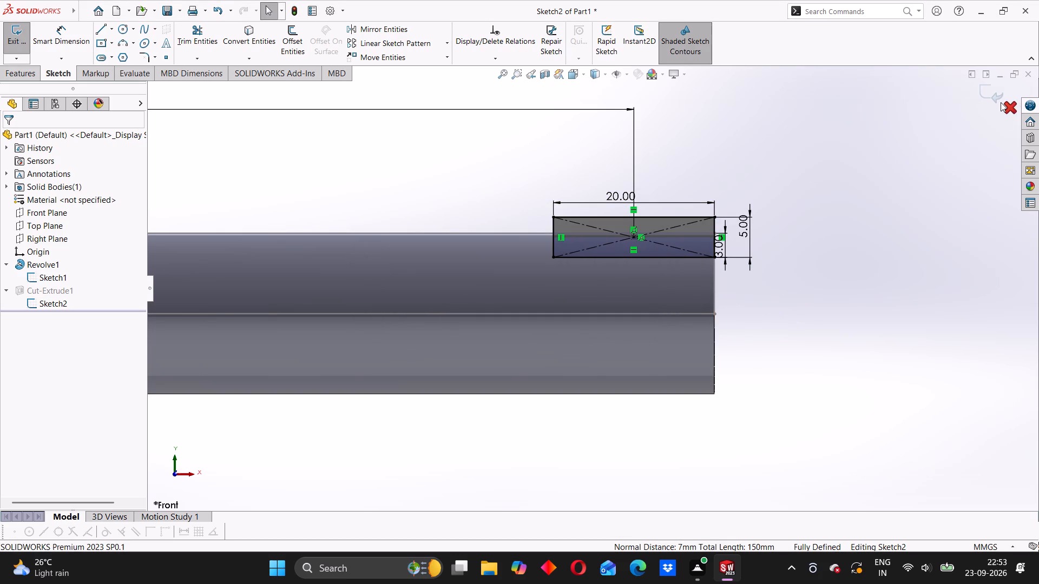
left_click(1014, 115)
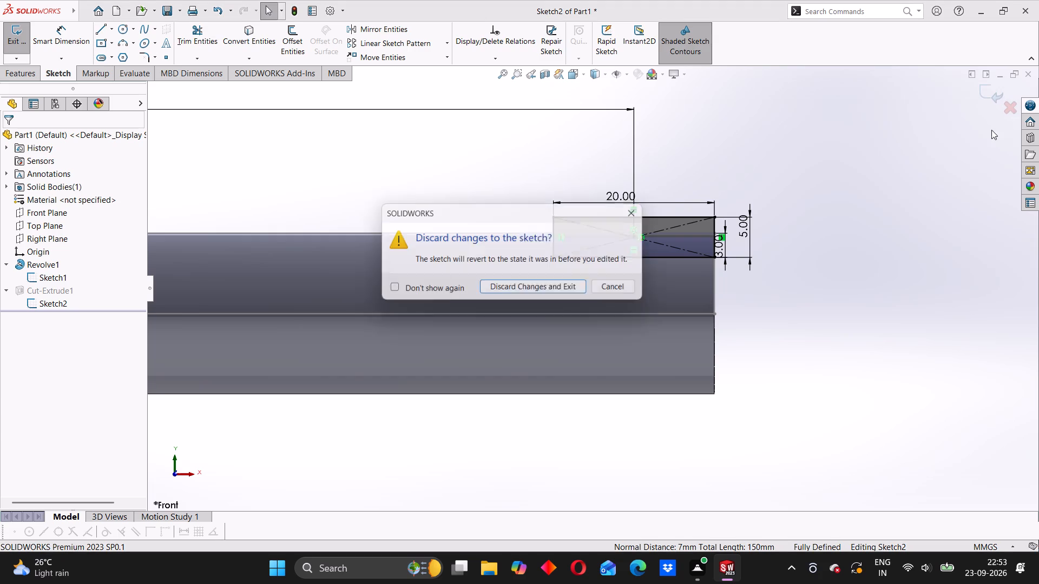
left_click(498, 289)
Examine the whole shaft and its keyway from both ends and the side.
scroll(694, 296, "down", 1)
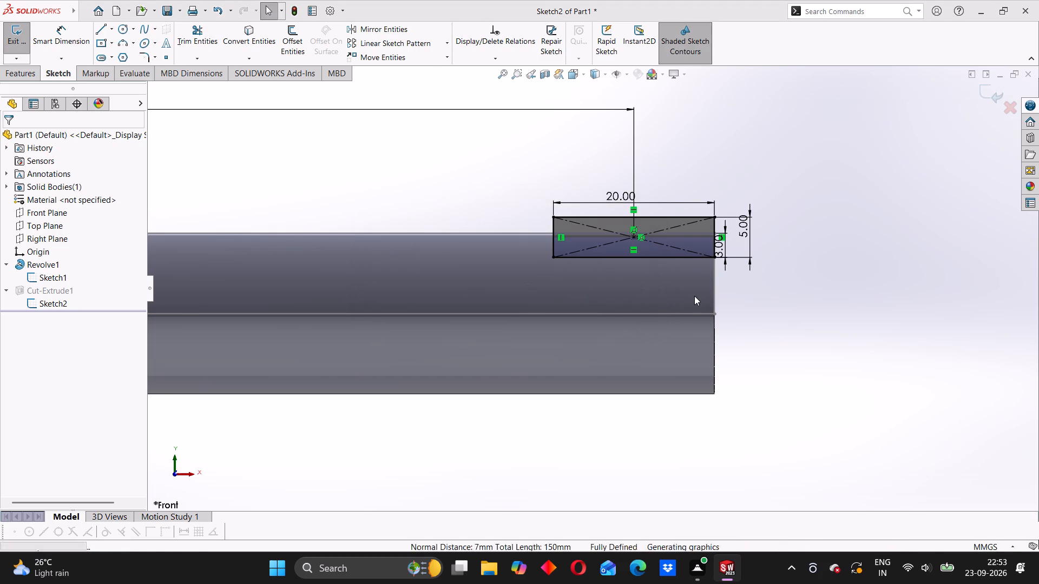
scroll(746, 293, "up", 3)
middle_click_drag(598, 336, 537, 377)
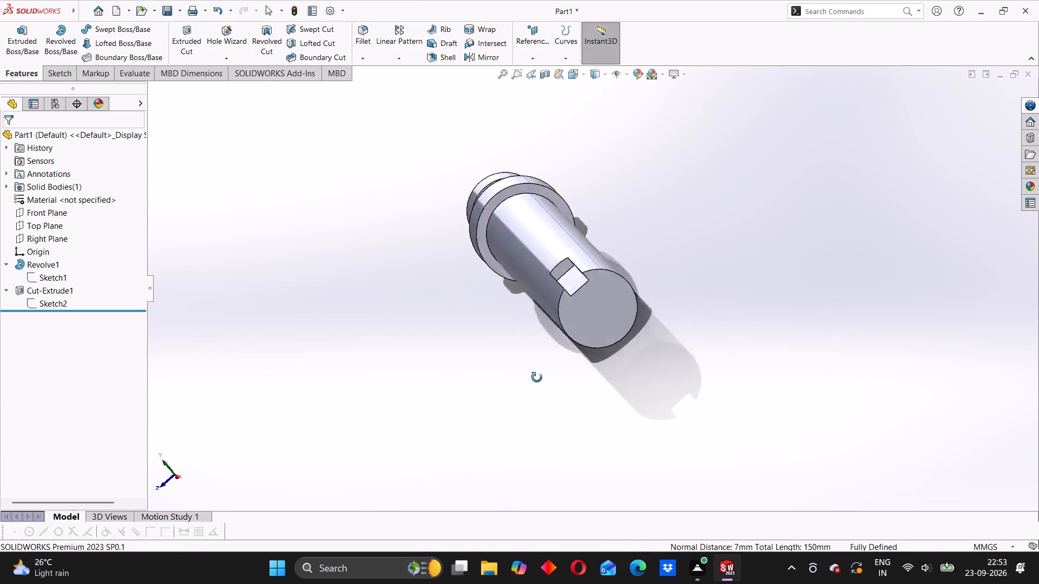
middle_click_drag(537, 377, 636, 367)
scroll(459, 315, "up", 2)
middle_click_drag(317, 269, 406, 308)
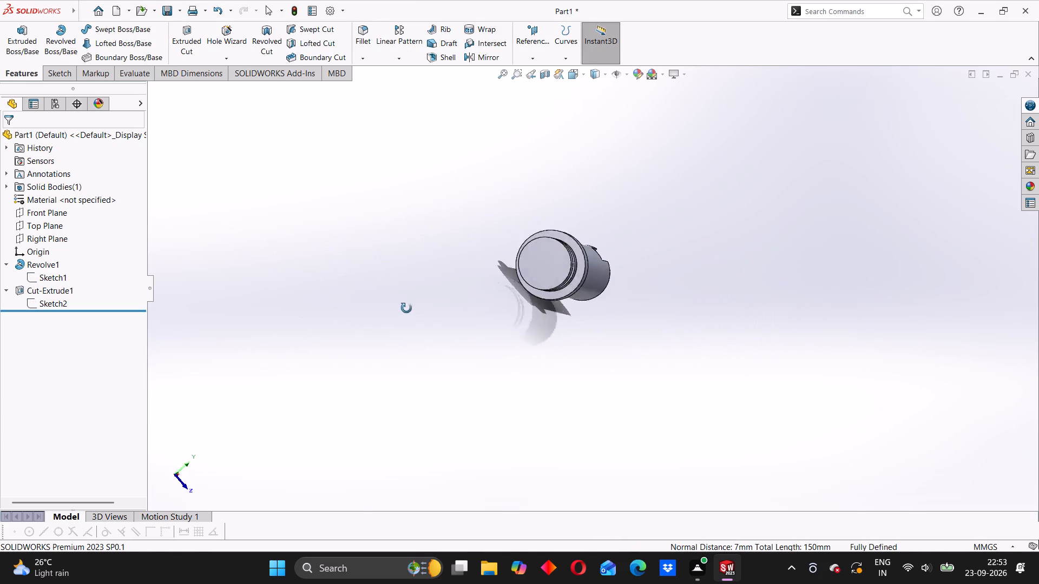
middle_click_drag(406, 308, 326, 250)
scroll(400, 275, "down", 2)
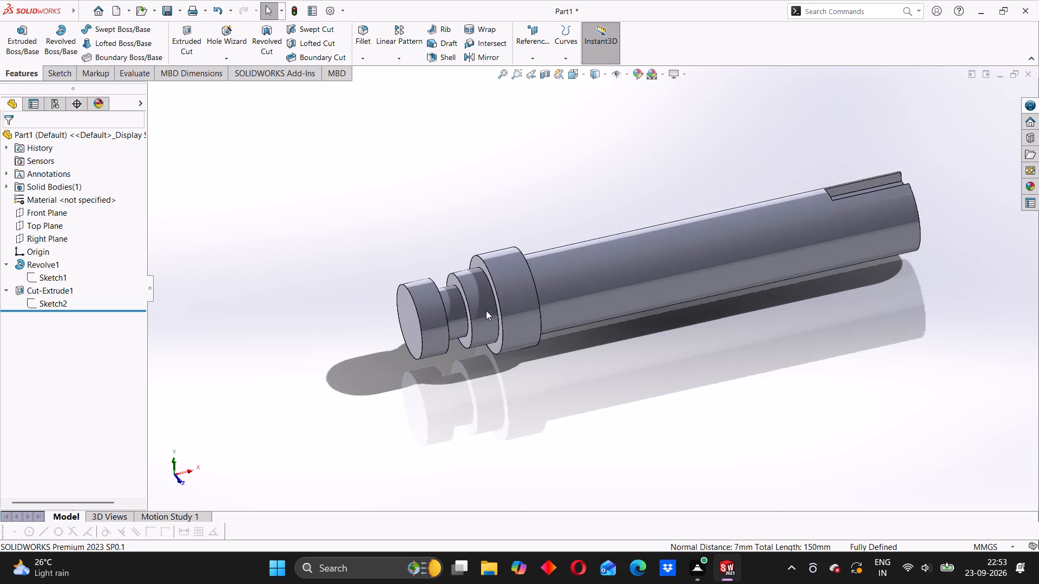
scroll(488, 311, "up", 3)
middle_click_drag(626, 301, 609, 323)
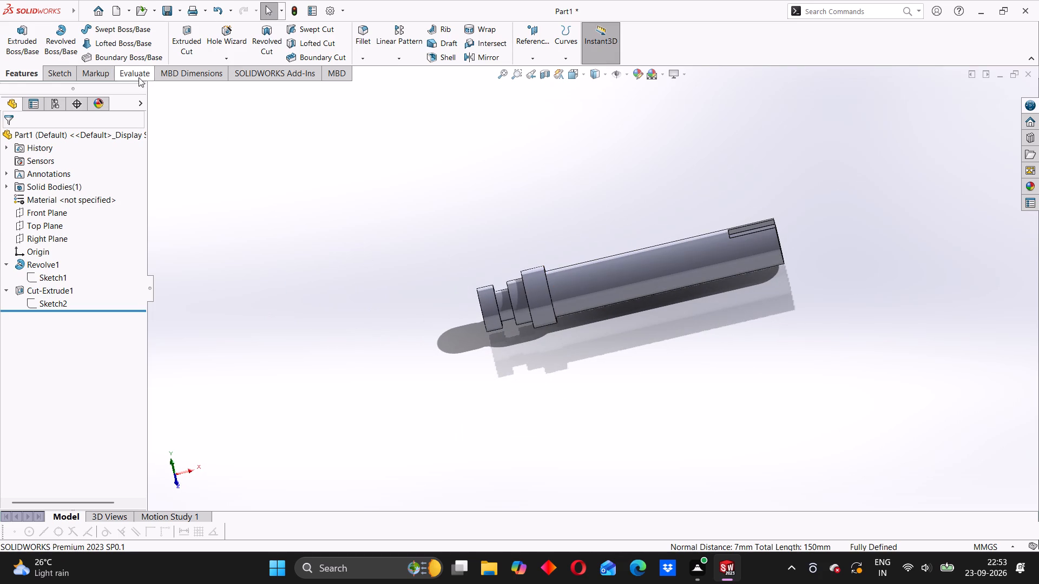
left_click(385, 128)
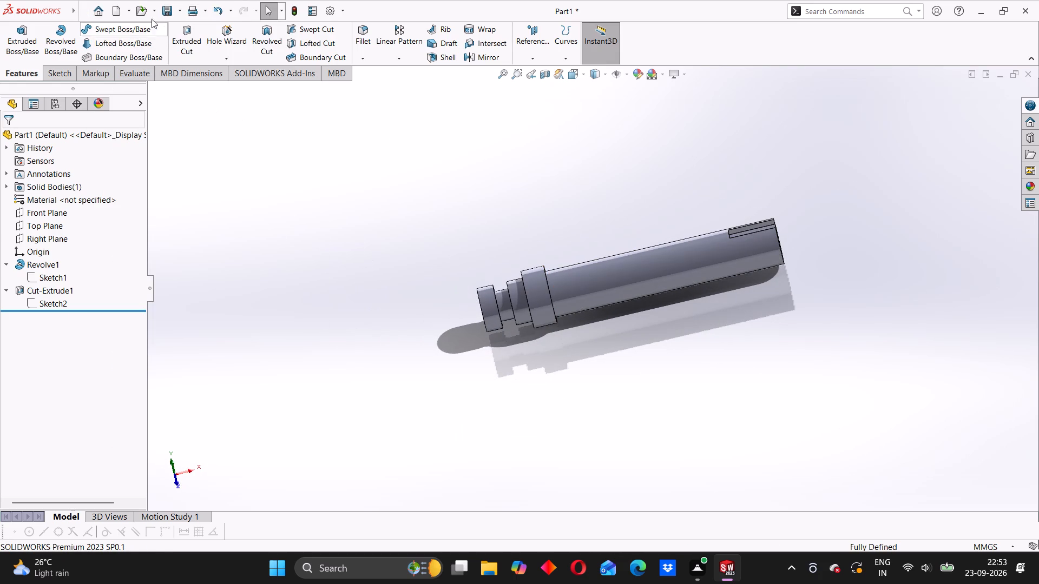
Start saving the part under a new location and create a folder named ASSEMBLY 1 in Downloads.
left_click(177, 17)
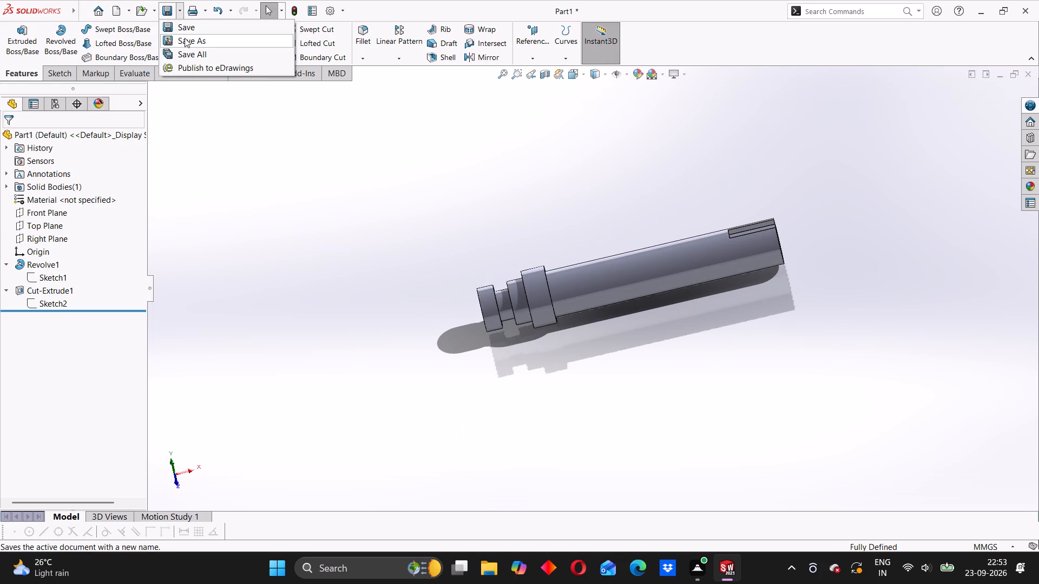
left_click(186, 38)
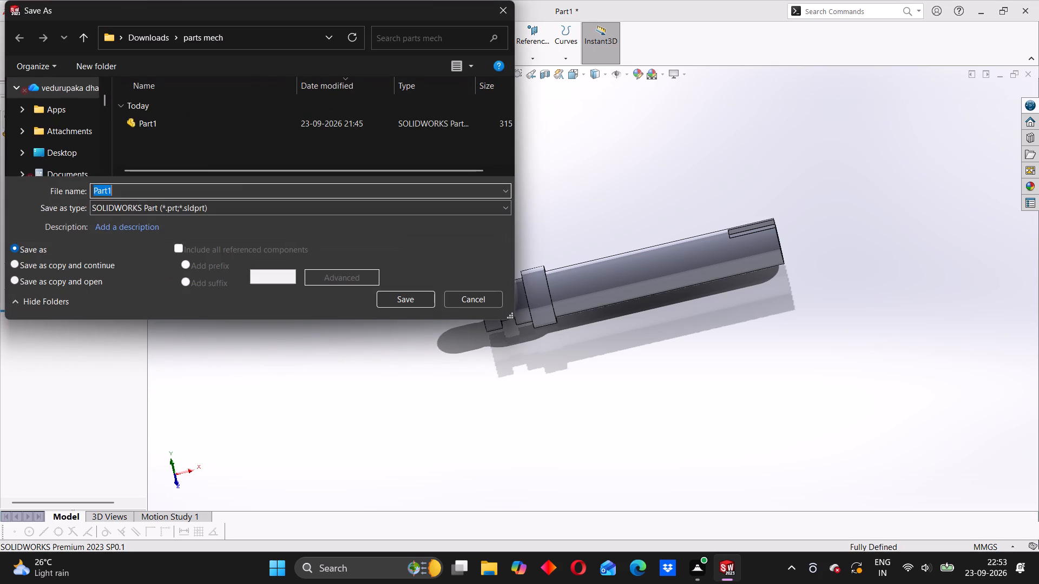
scroll(76, 142, "down", 1)
scroll(74, 140, "up", 2)
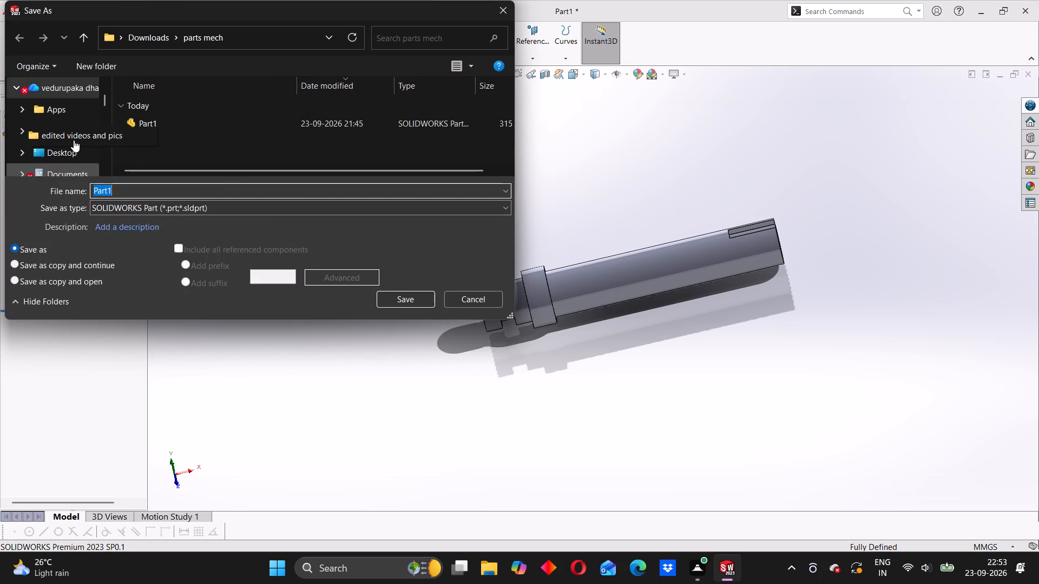
scroll(74, 140, "down", 5)
left_click(73, 140)
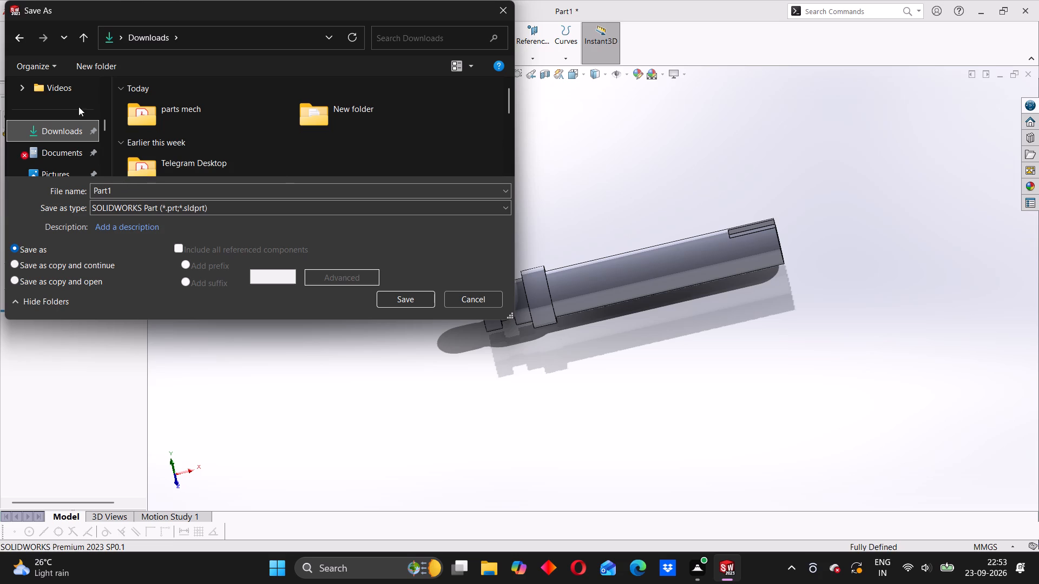
left_click(80, 67)
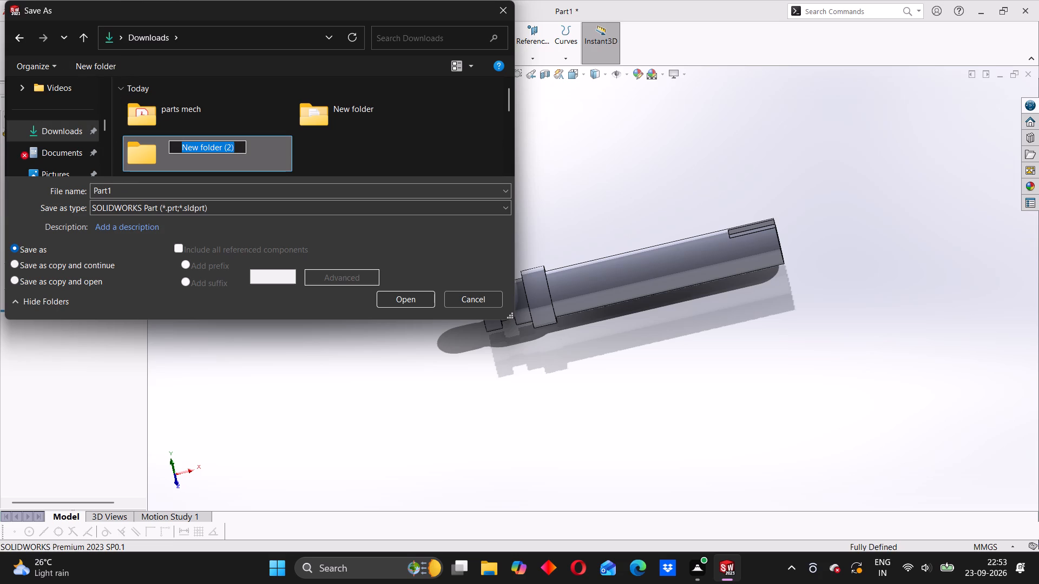
type("ASS")
type("EMBL")
key("y")
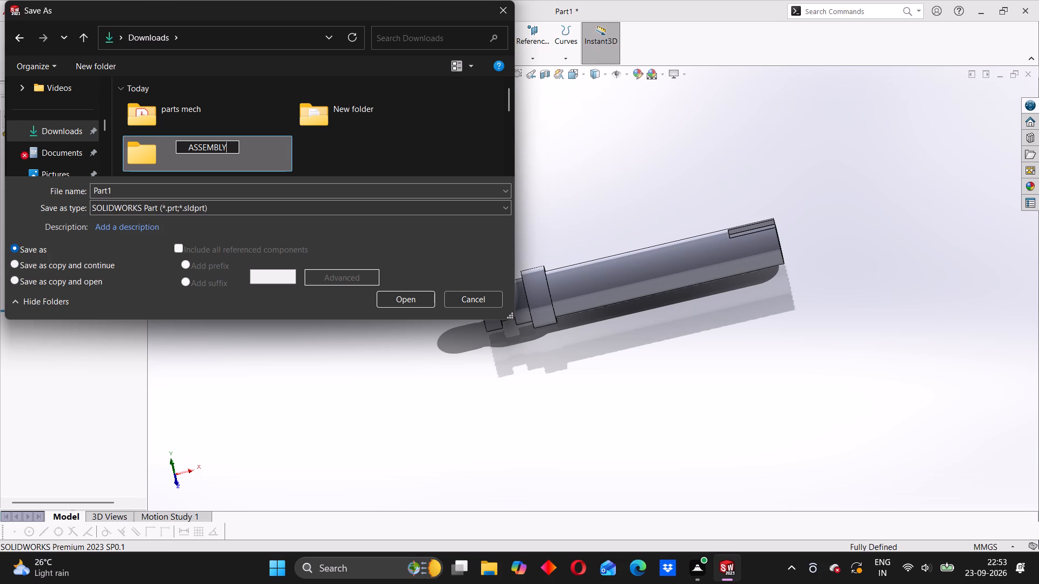
key("space")
key("1")
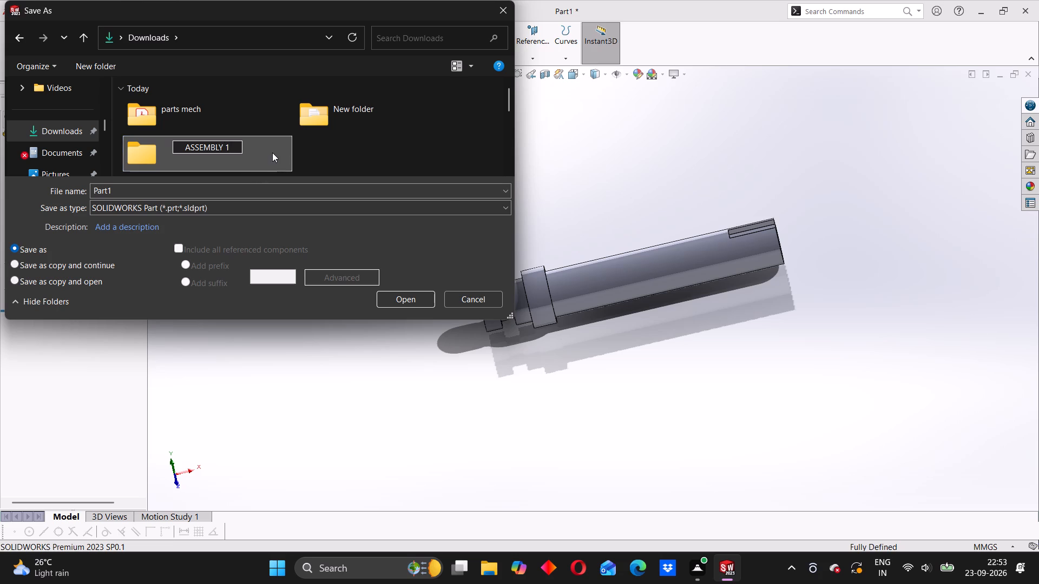
left_click(271, 151)
Save the shaft as a SOLIDWORKS part named Part1 in the ASSEMBLY 1 folder.
double_click(264, 152)
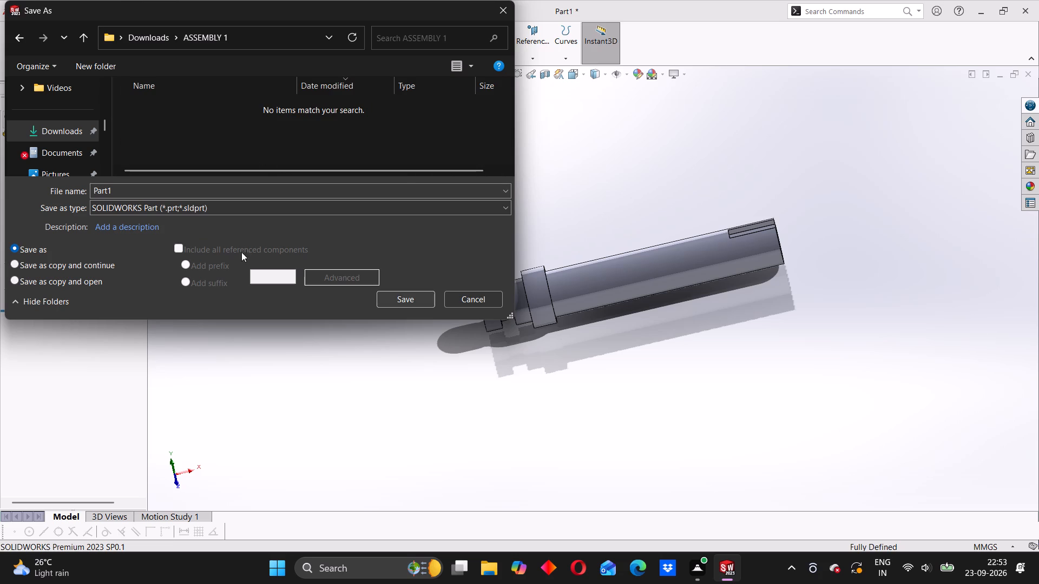
left_click(395, 295)
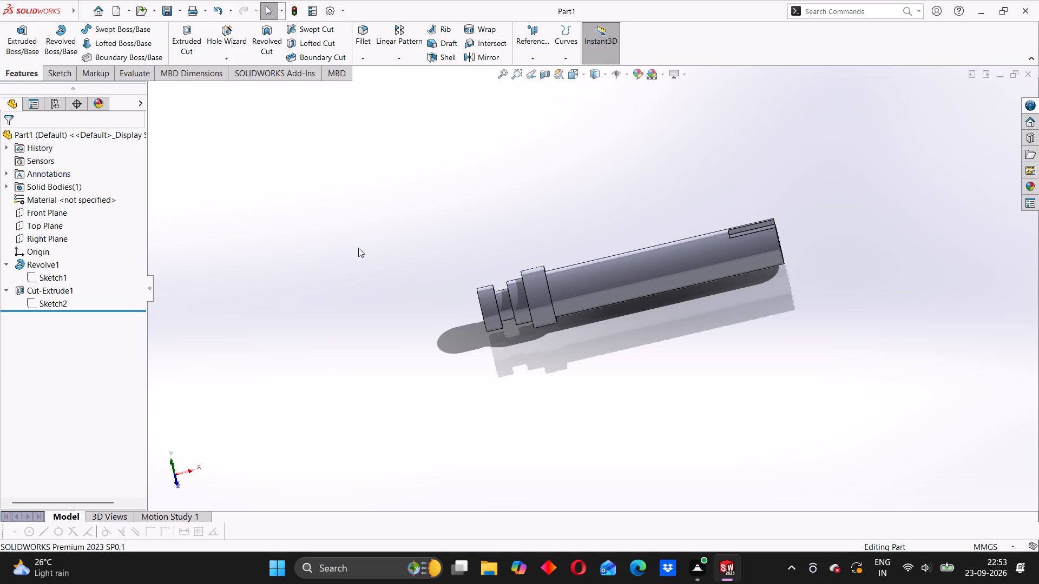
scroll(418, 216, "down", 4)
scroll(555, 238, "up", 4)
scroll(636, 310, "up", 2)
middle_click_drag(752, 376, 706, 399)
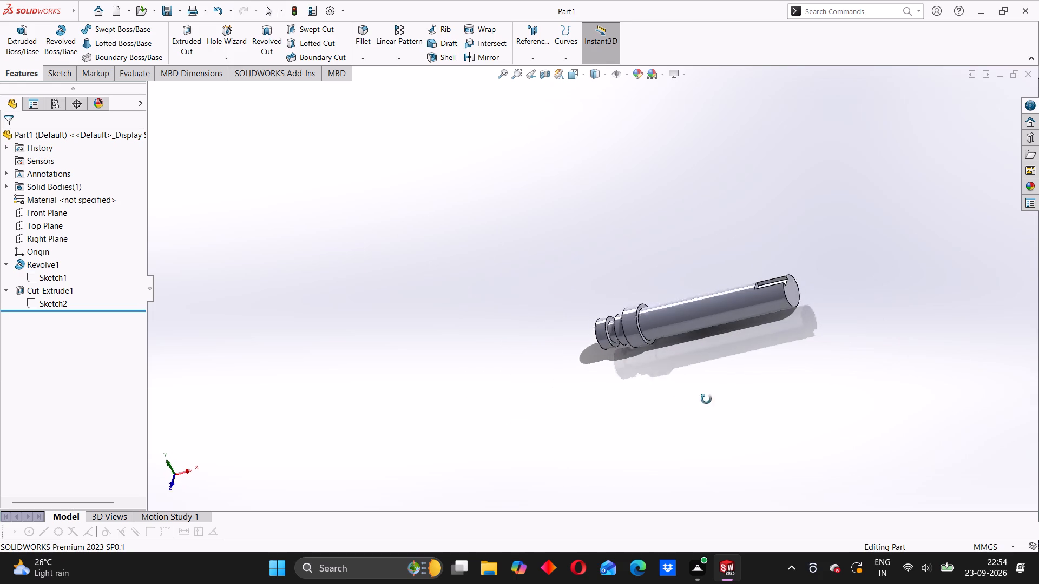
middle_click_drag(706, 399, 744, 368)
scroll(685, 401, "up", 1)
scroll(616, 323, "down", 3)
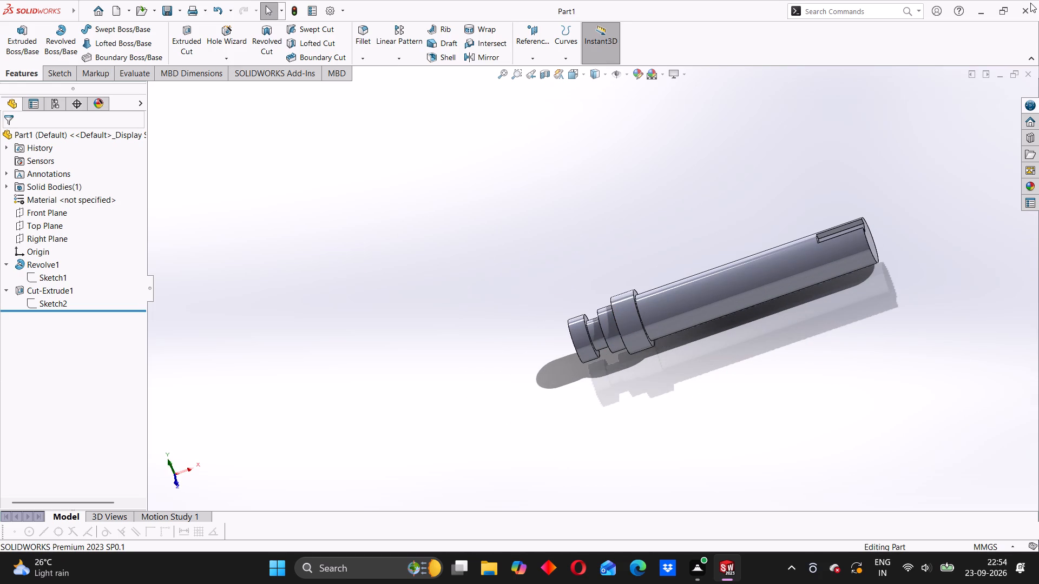
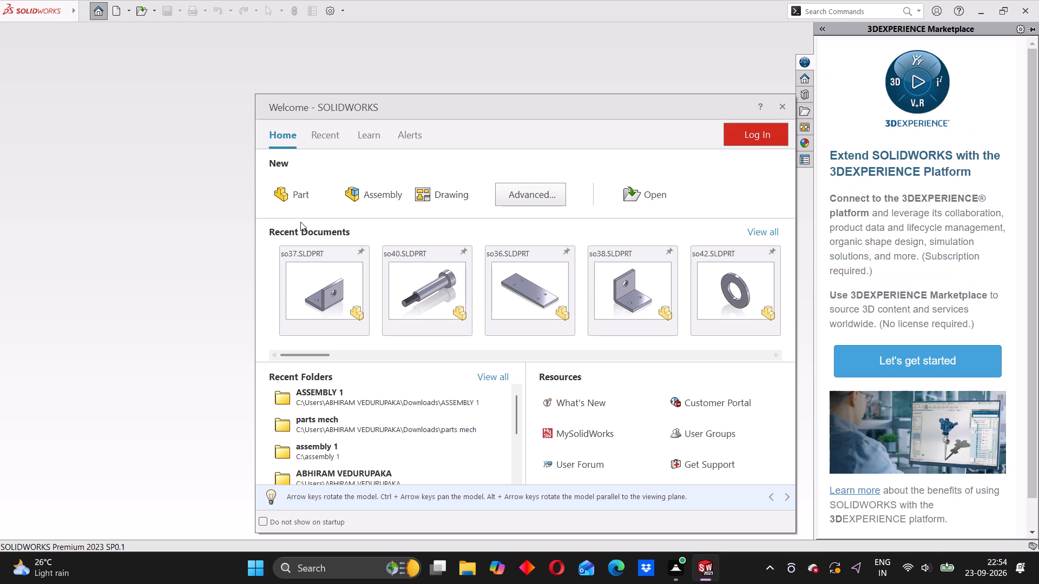
Create a new part document.
left_click(774, 234)
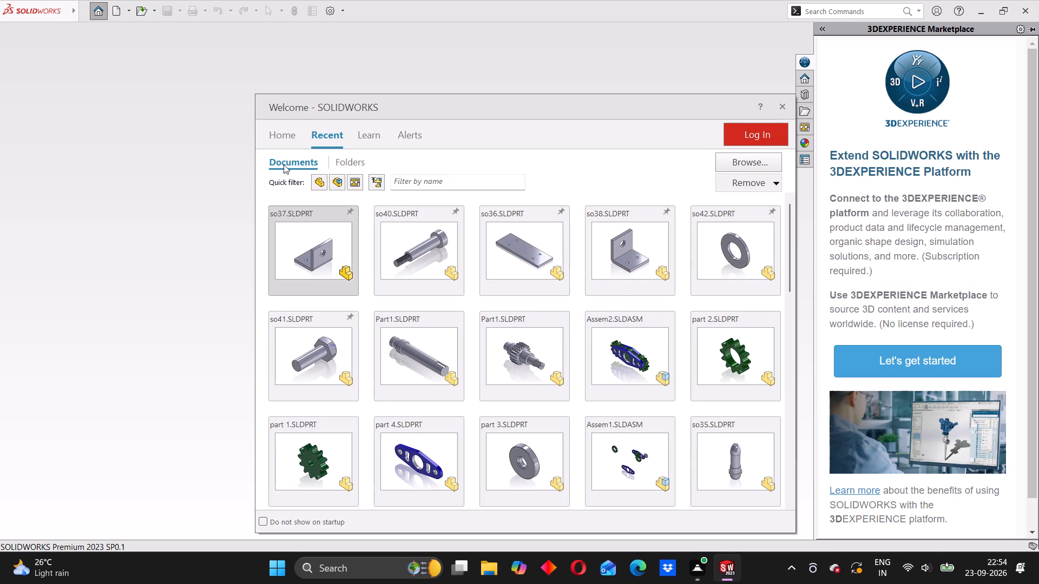
left_click(293, 138)
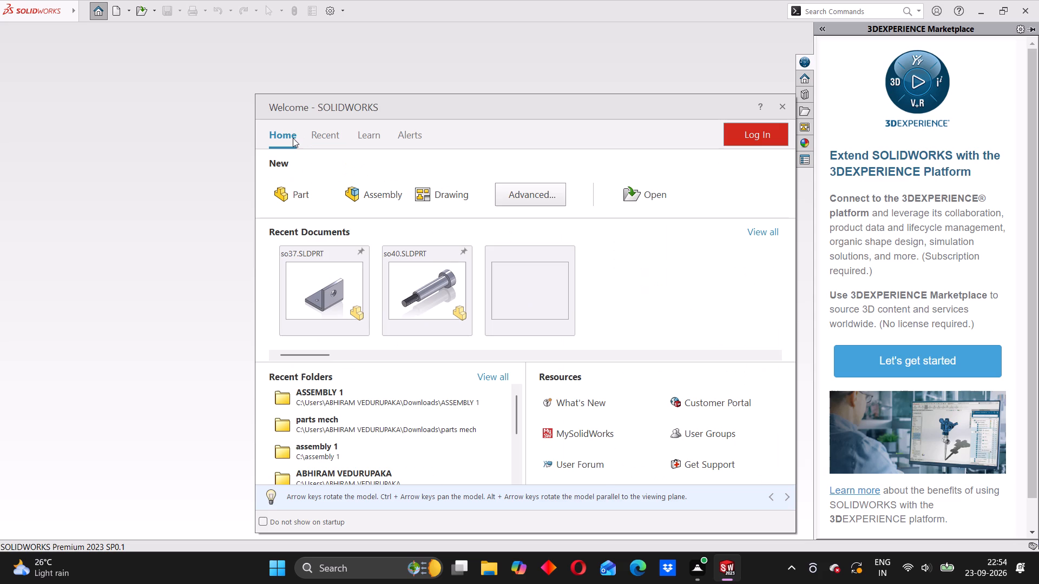
left_click(304, 195)
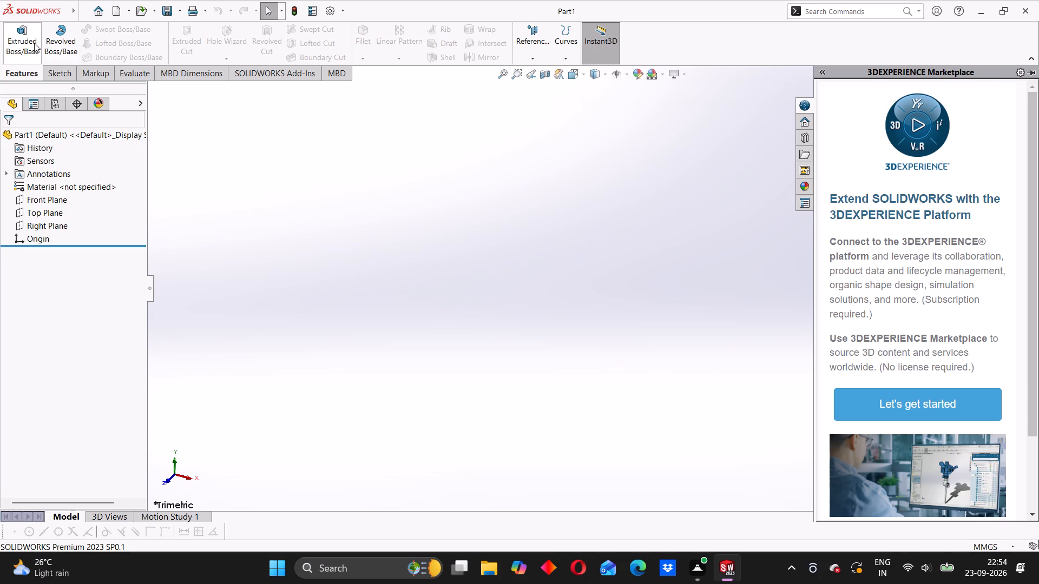
Sketch a circle centred on the origin on the Front Plane and set its diameter to 20 mm.
left_click(44, 203)
left_click(57, 186)
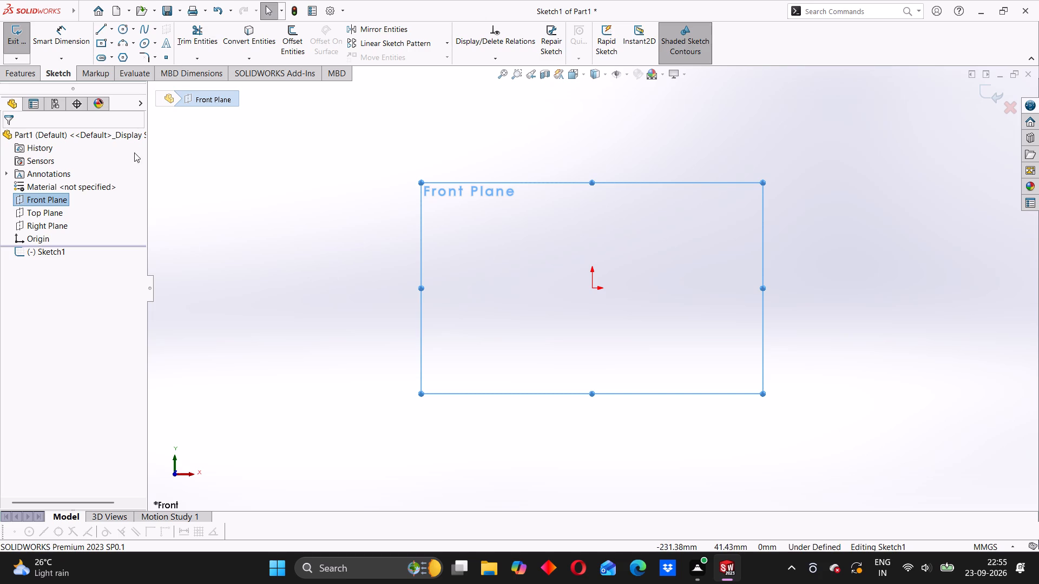
left_click(122, 29)
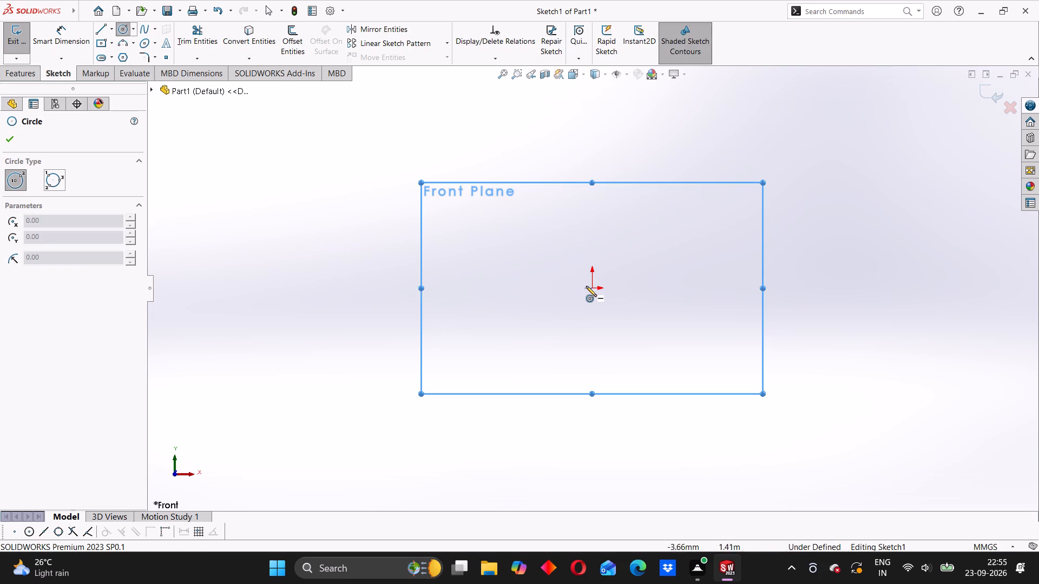
left_click(590, 287)
left_click(608, 242)
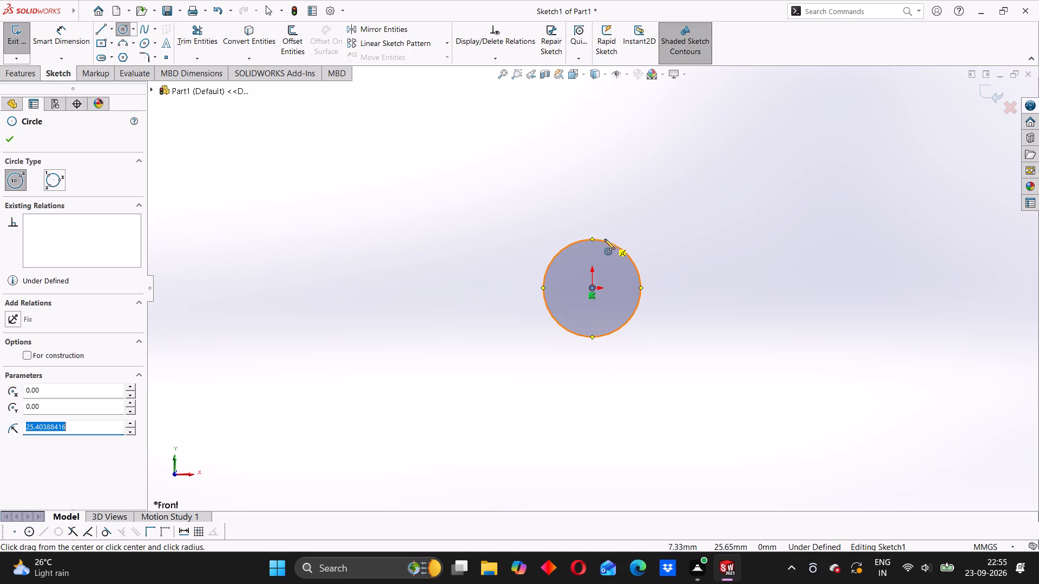
left_click(55, 30)
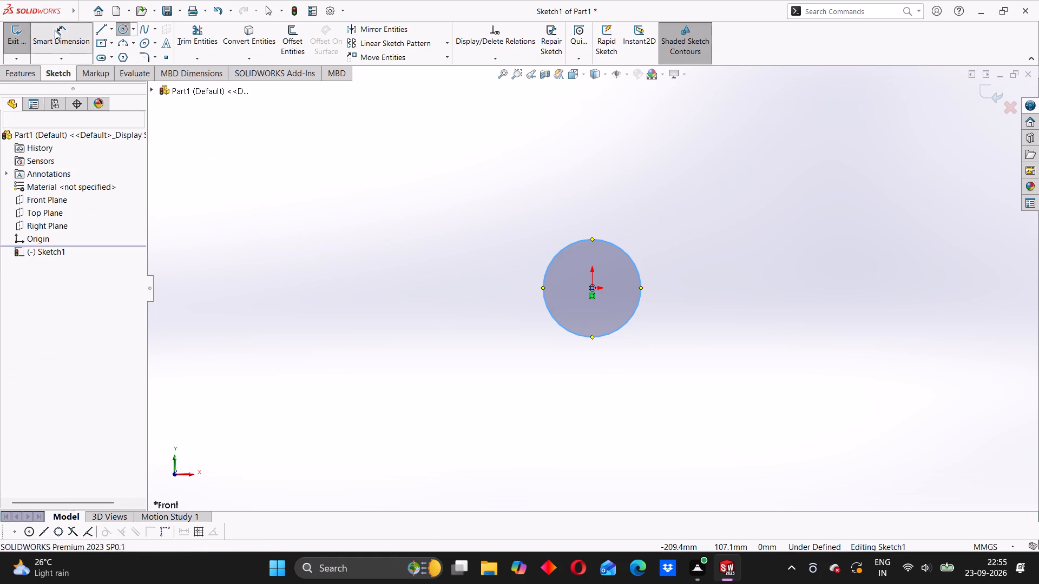
left_click(605, 240)
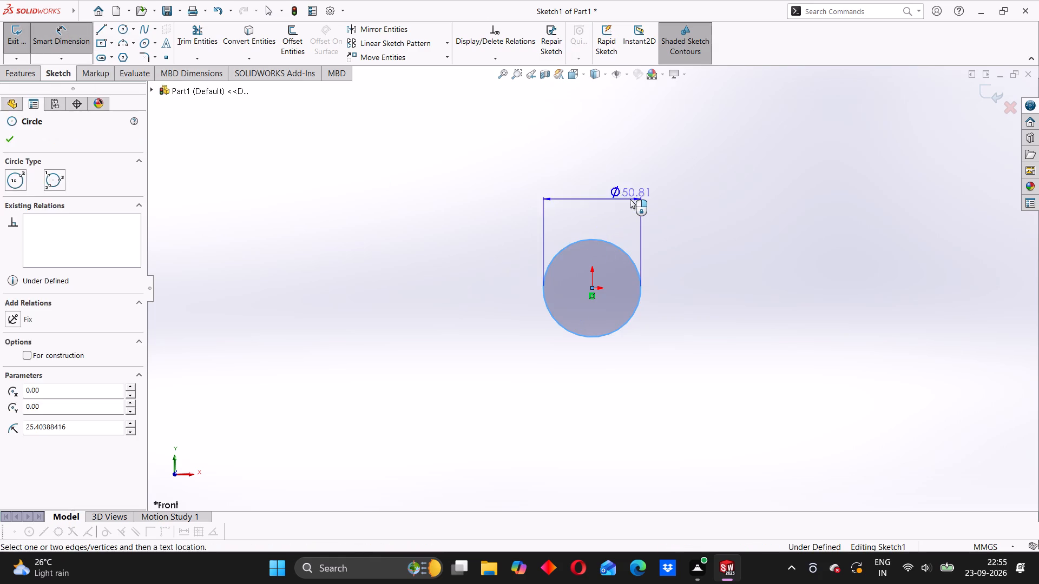
left_click(630, 199)
type("20")
key("Return")
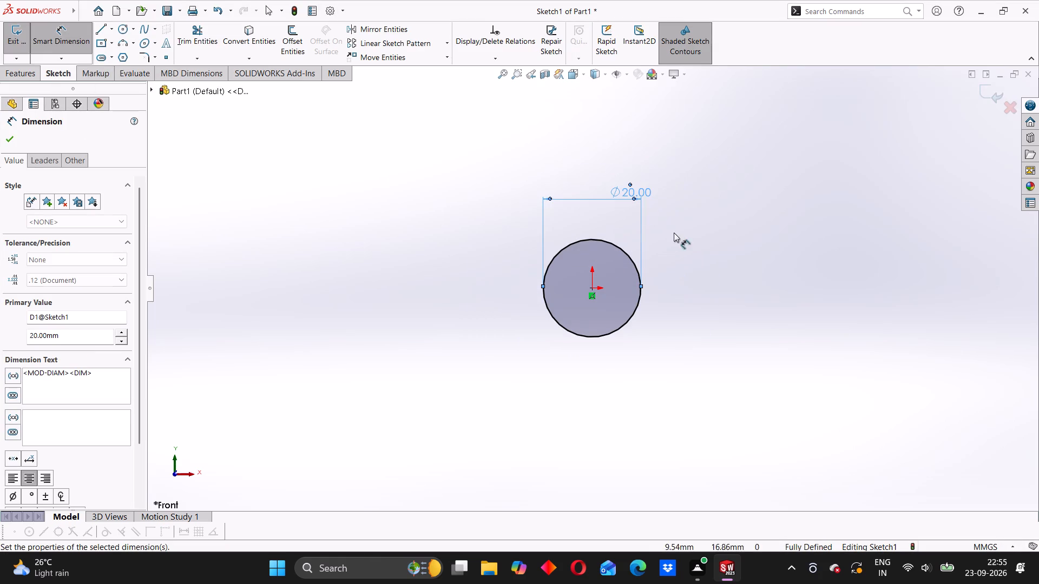
Add a larger concentric circle centred on the origin and set its diameter to 30 mm.
left_click(121, 33)
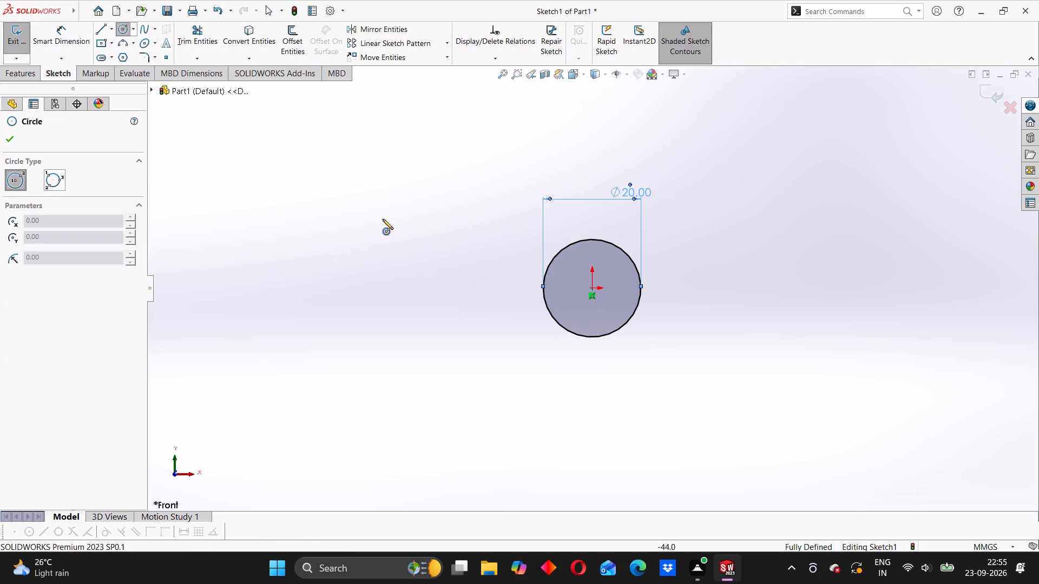
left_click(593, 289)
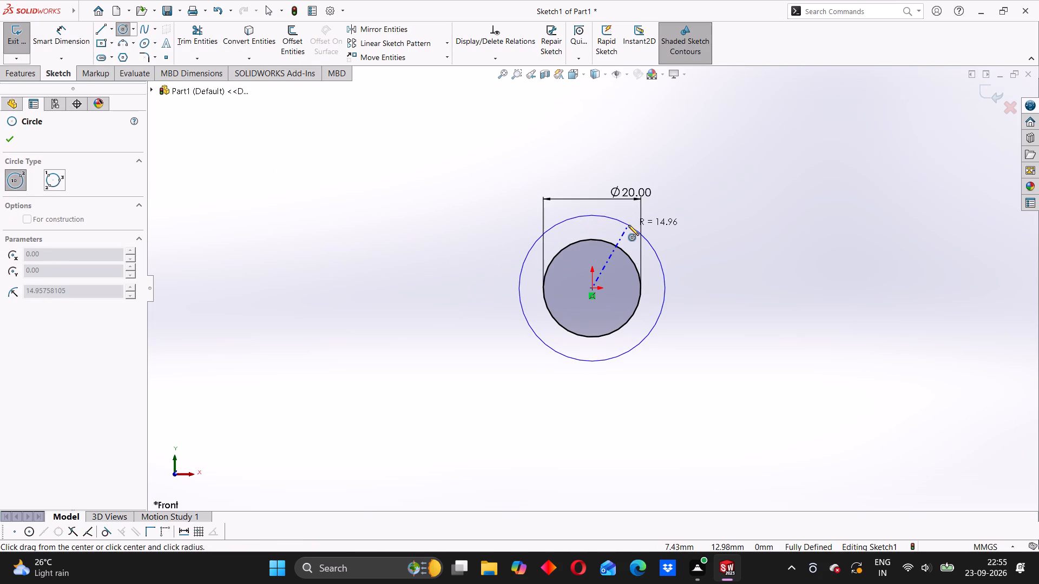
left_click(628, 225)
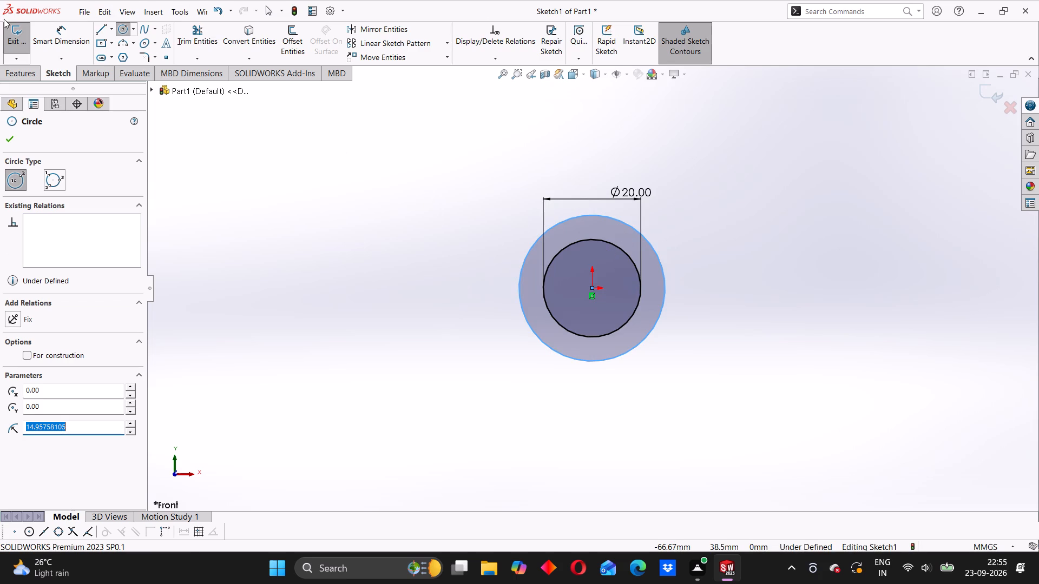
left_click(57, 39)
left_click(650, 243)
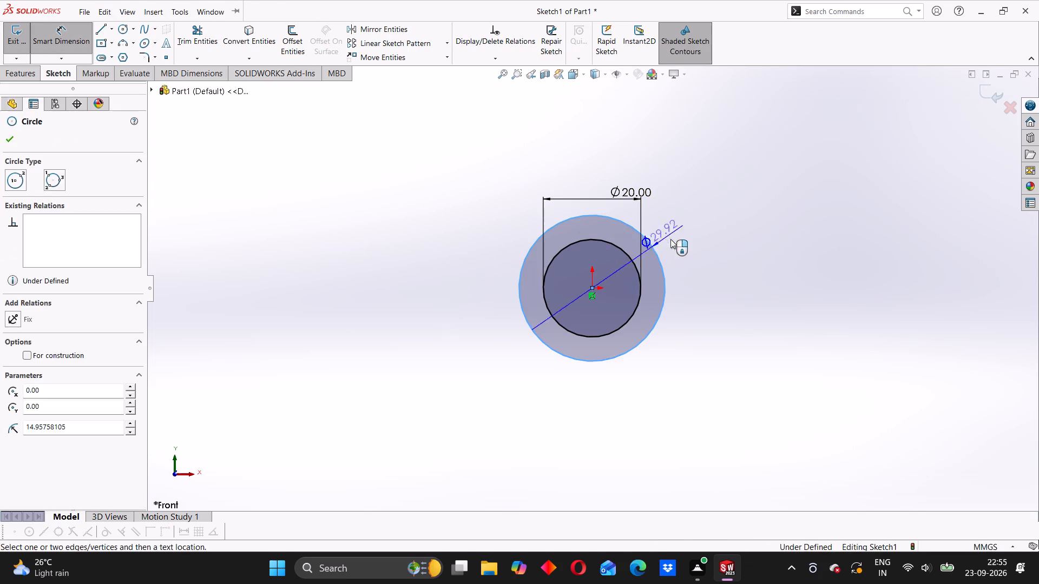
left_click(670, 239)
type("30")
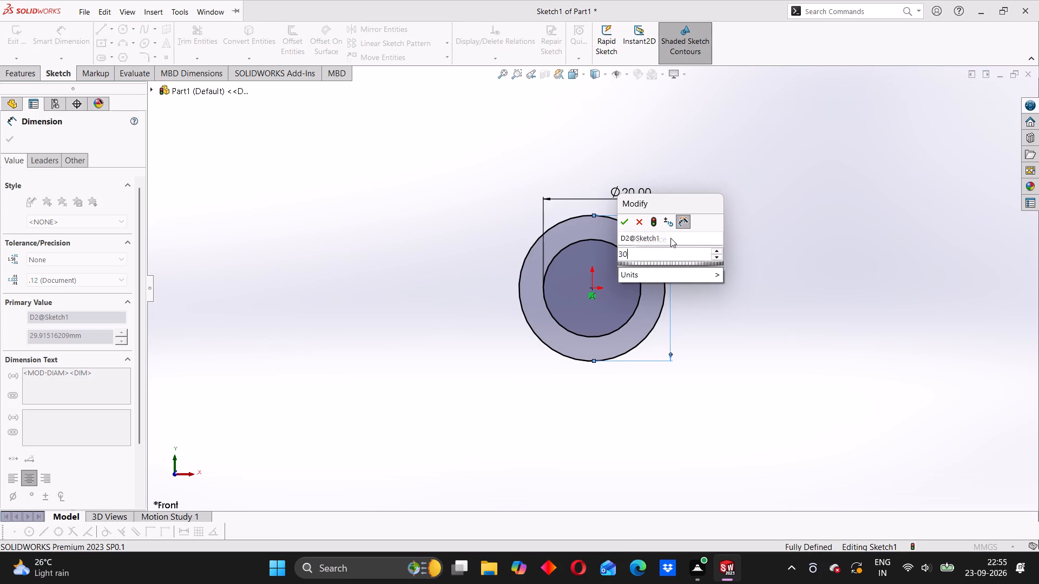
key("Return")
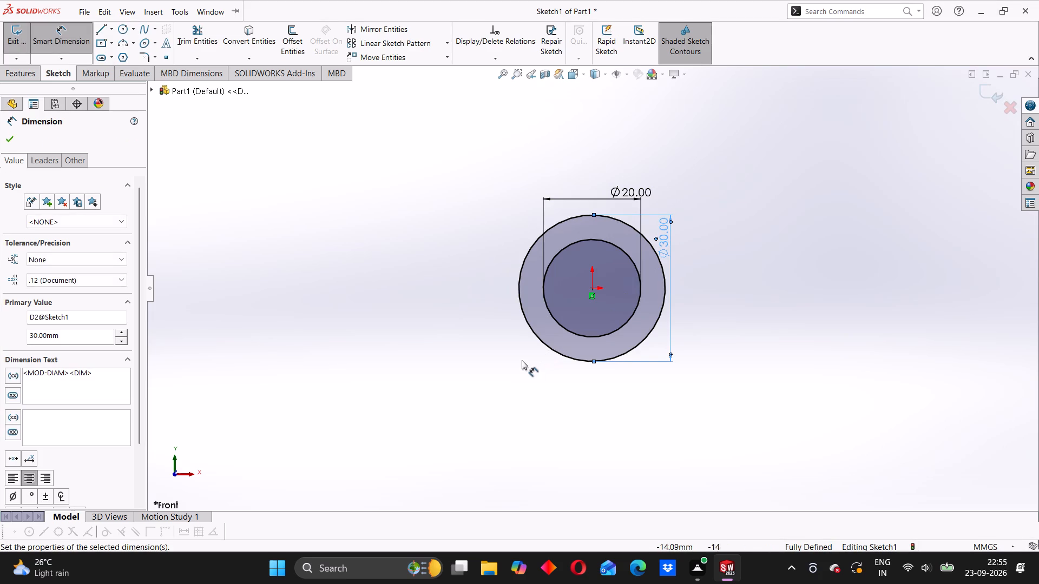
Extrude the ring profile 30 mm with the Mid Plane end condition to form a hollow cylinder.
scroll(560, 334, "down", 2)
scroll(560, 334, "up", 2)
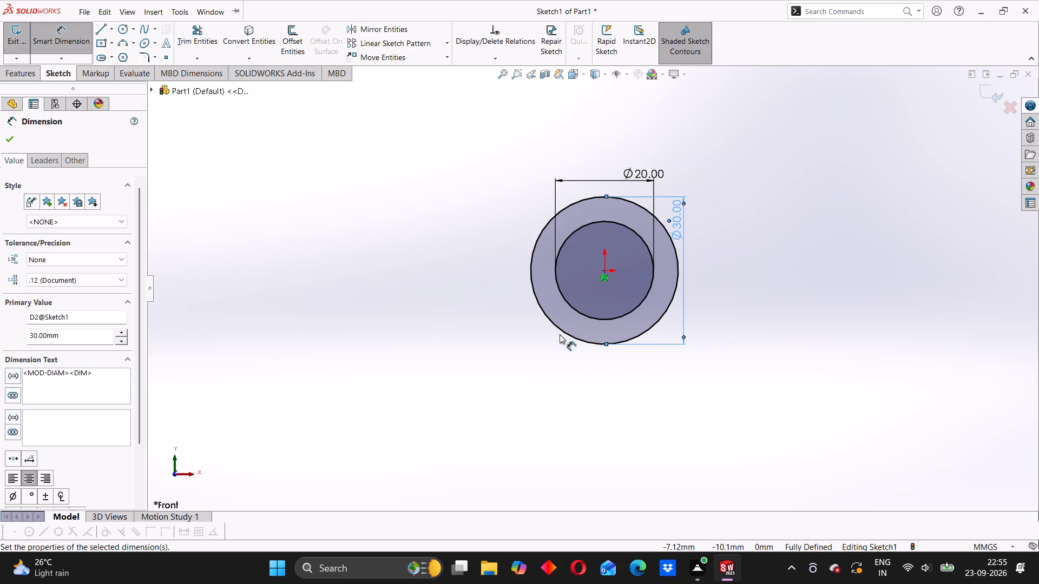
middle_click_drag(626, 370, 609, 379)
middle_click_drag(605, 377, 551, 384)
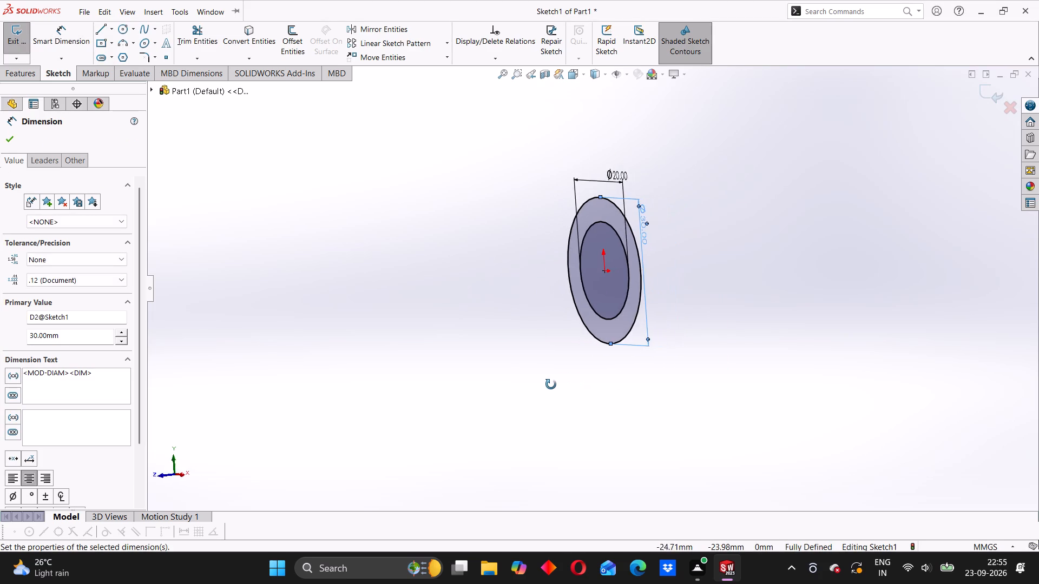
middle_click_drag(551, 384, 608, 368)
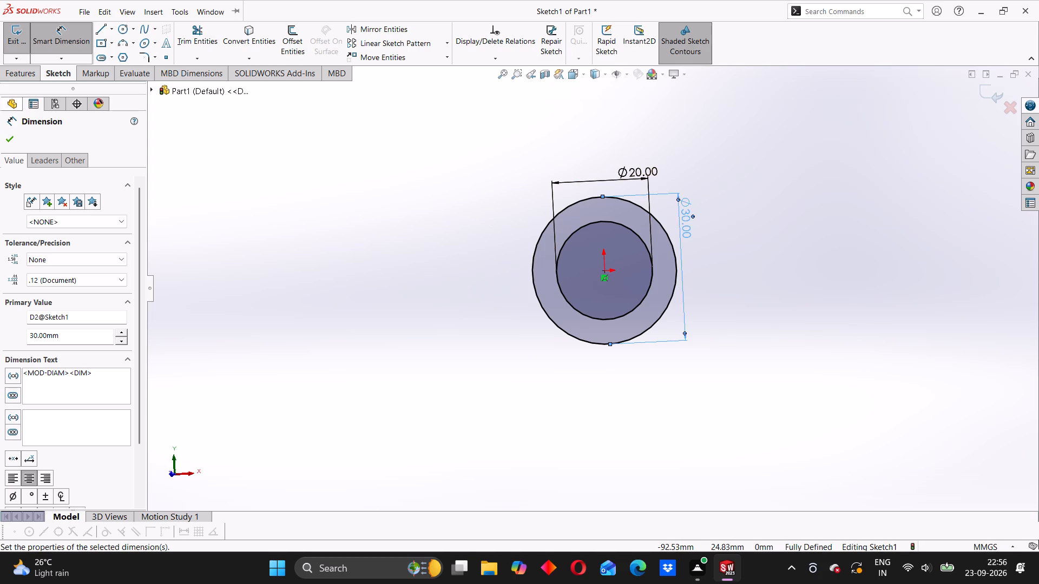
left_click(18, 68)
left_click(23, 44)
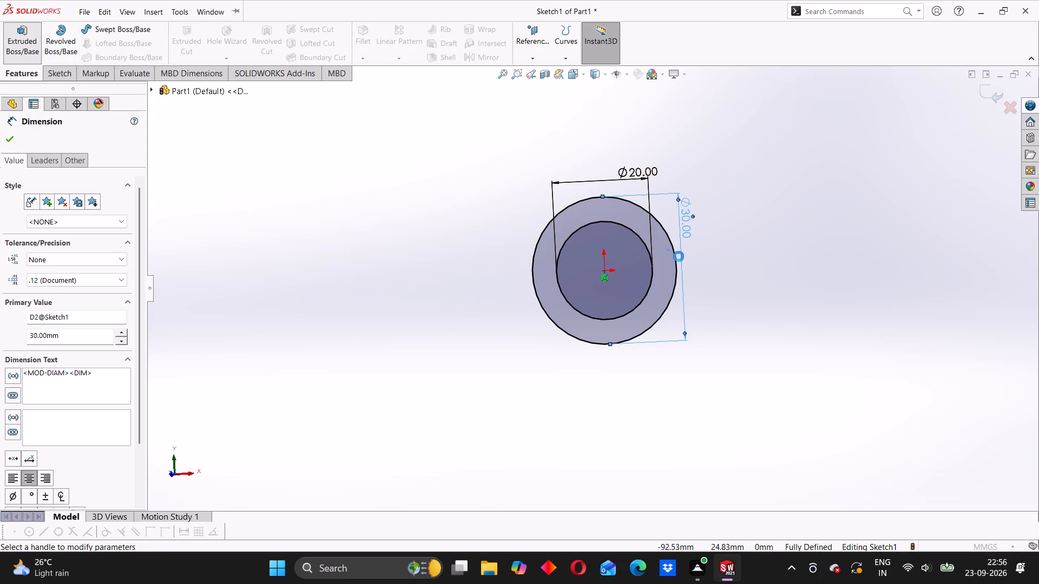
middle_click_drag(699, 322, 645, 347)
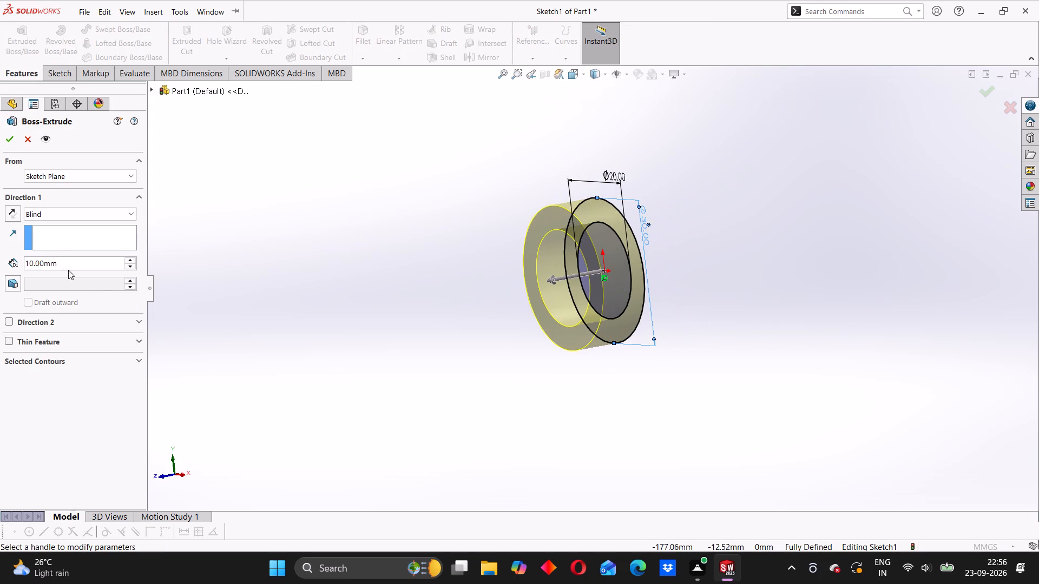
left_click(55, 265)
left_click_drag(70, 261, 22, 274)
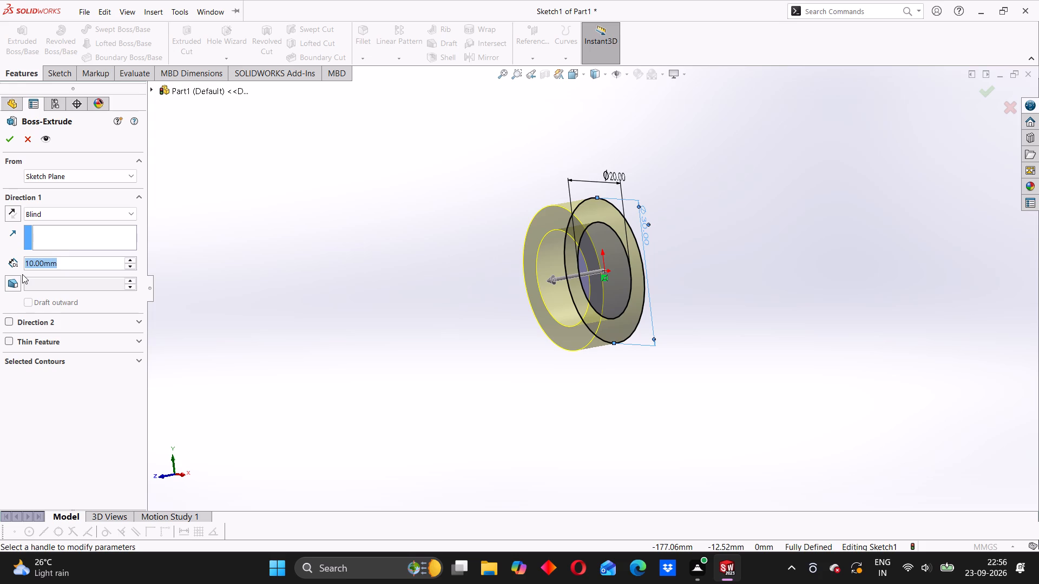
type("30")
key("Return")
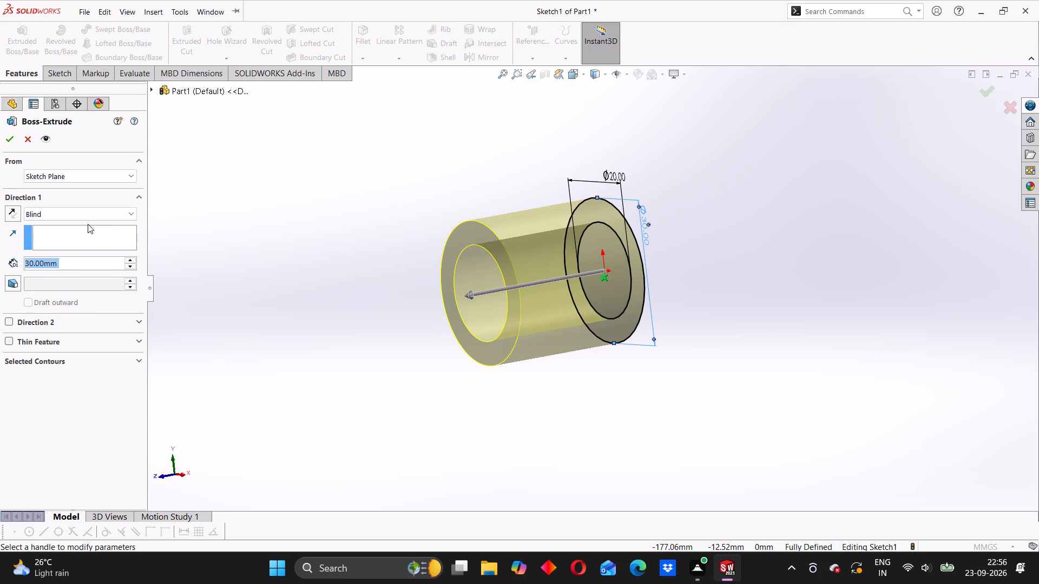
left_click(97, 219)
left_click(47, 271)
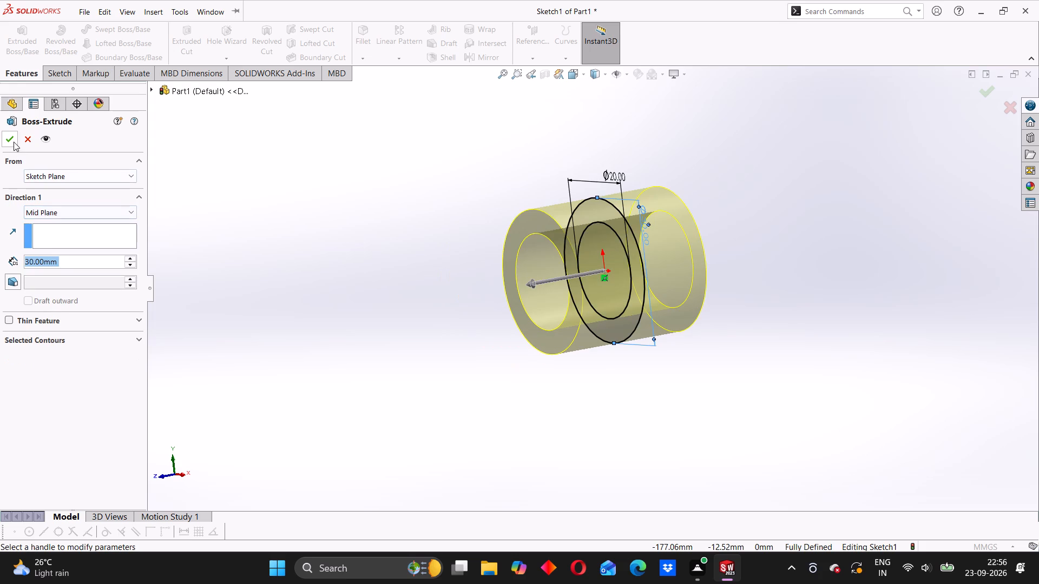
left_click(14, 141)
Apply a yellow colour appearance to the whole part.
middle_click_drag(540, 386, 561, 388)
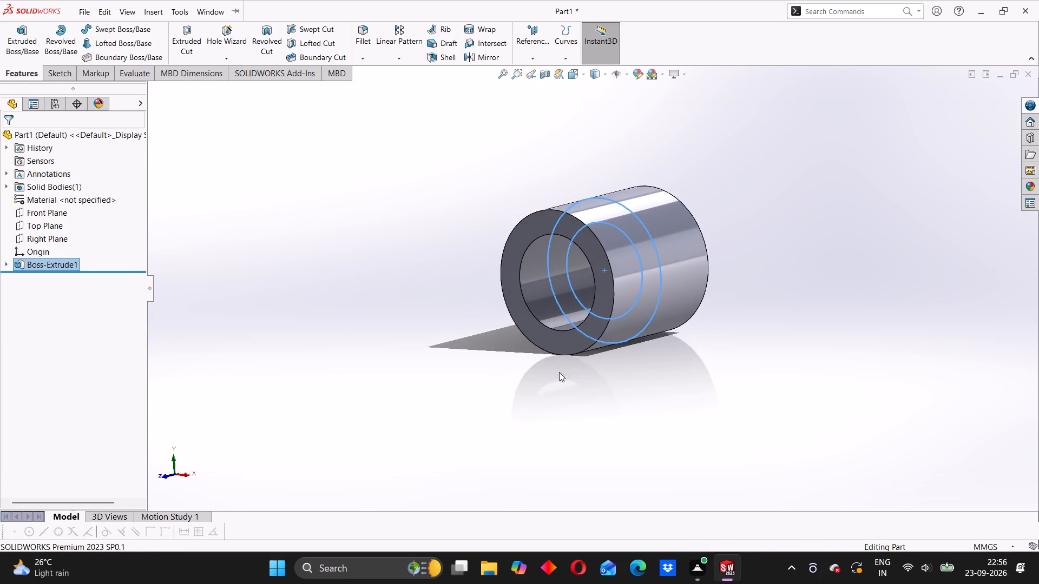
scroll(557, 336, "down", 2)
scroll(557, 336, "up", 4)
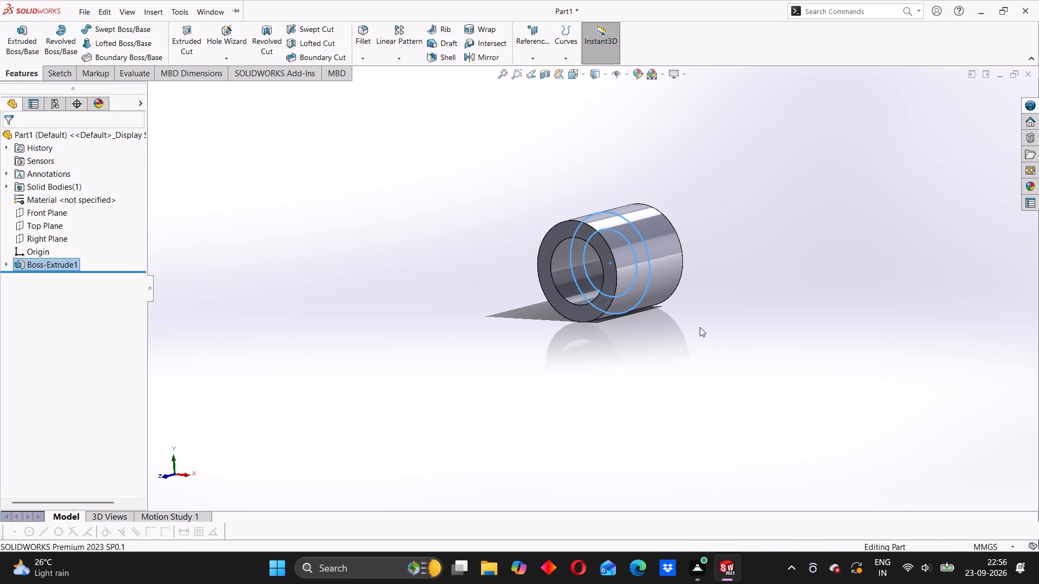
left_click(634, 225)
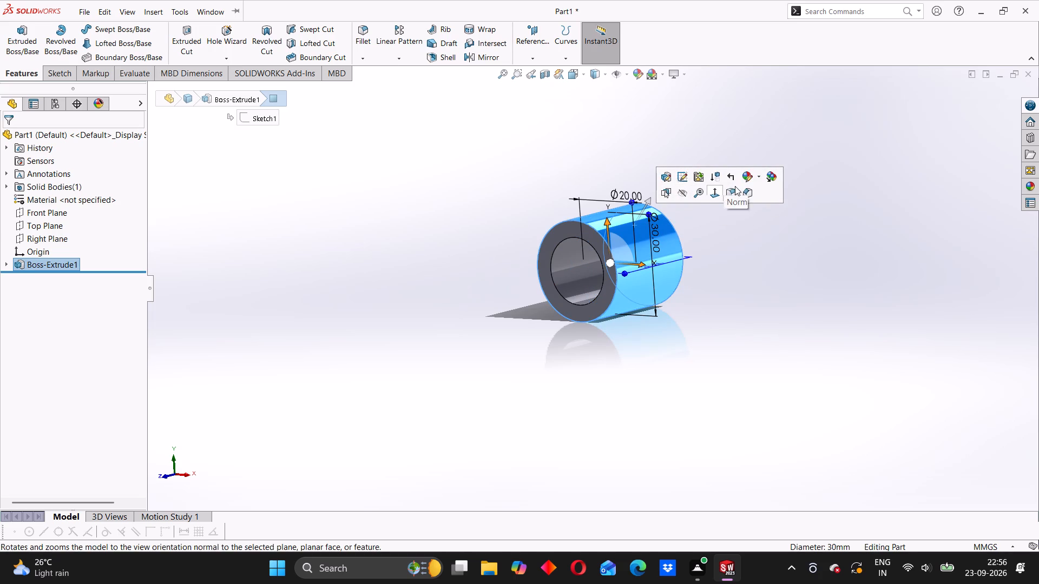
left_click(742, 178)
left_click(746, 170)
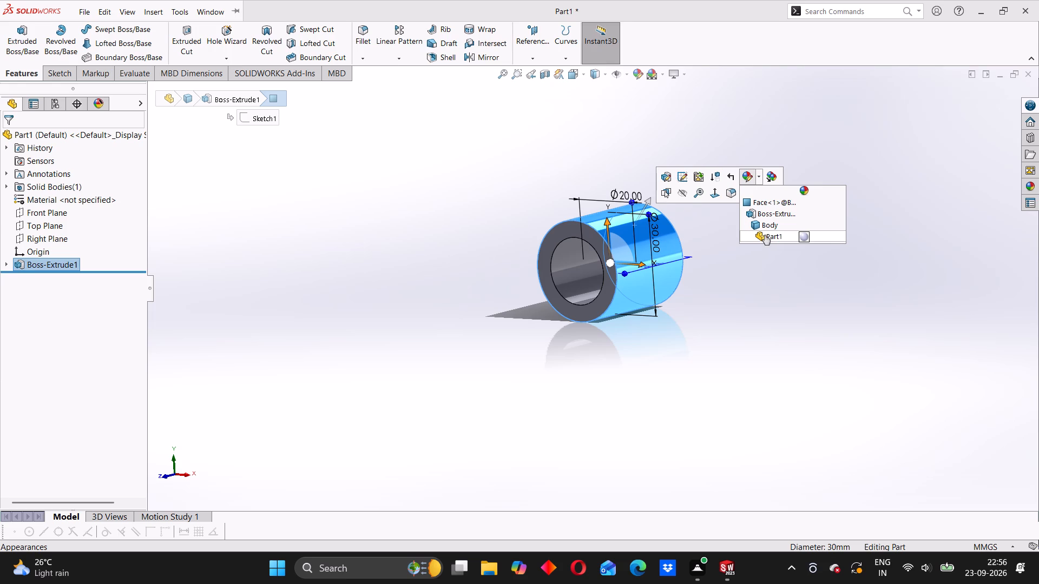
left_click(765, 235)
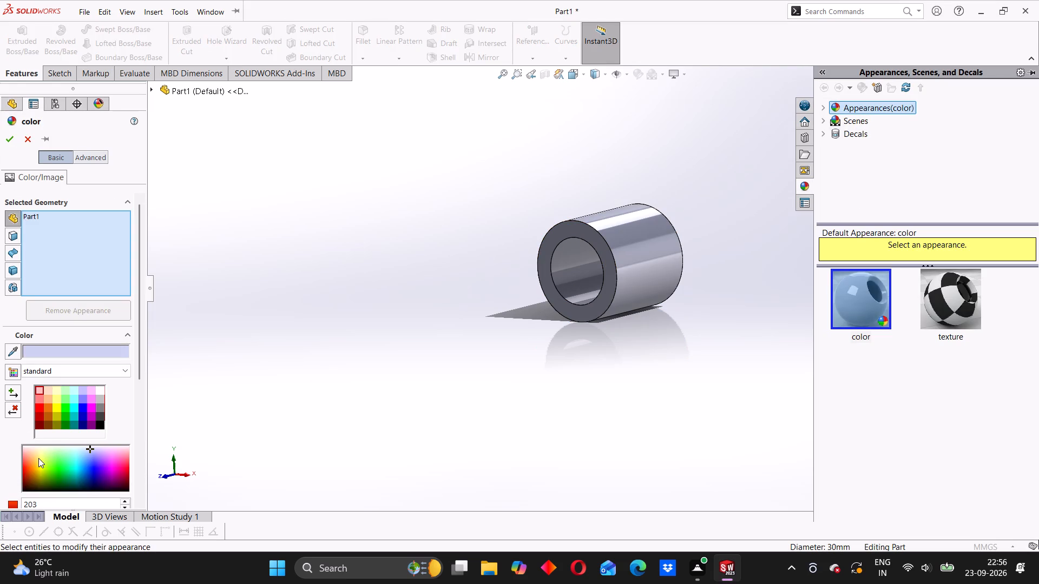
left_click(38, 459)
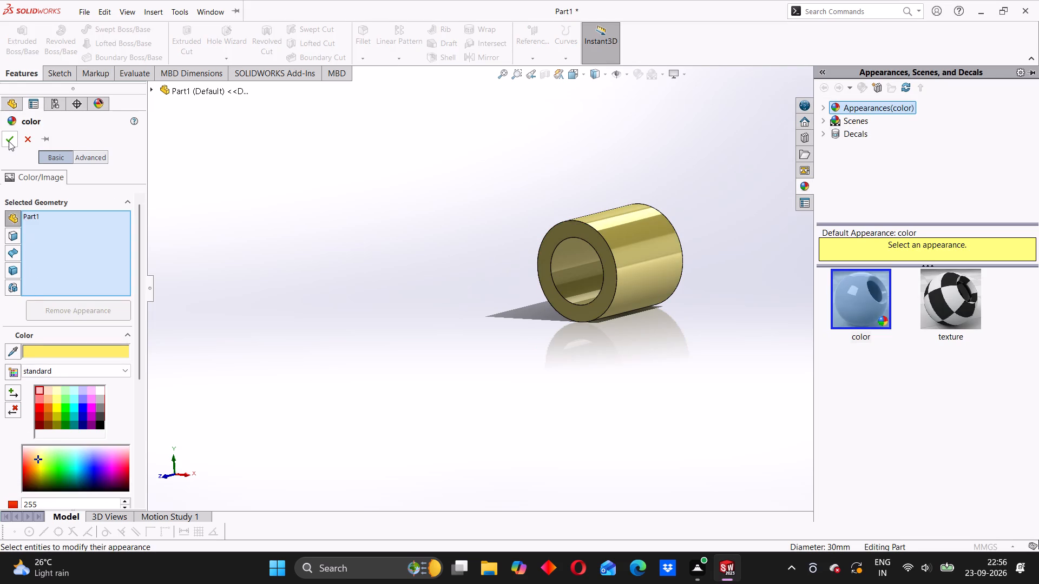
left_click(9, 141)
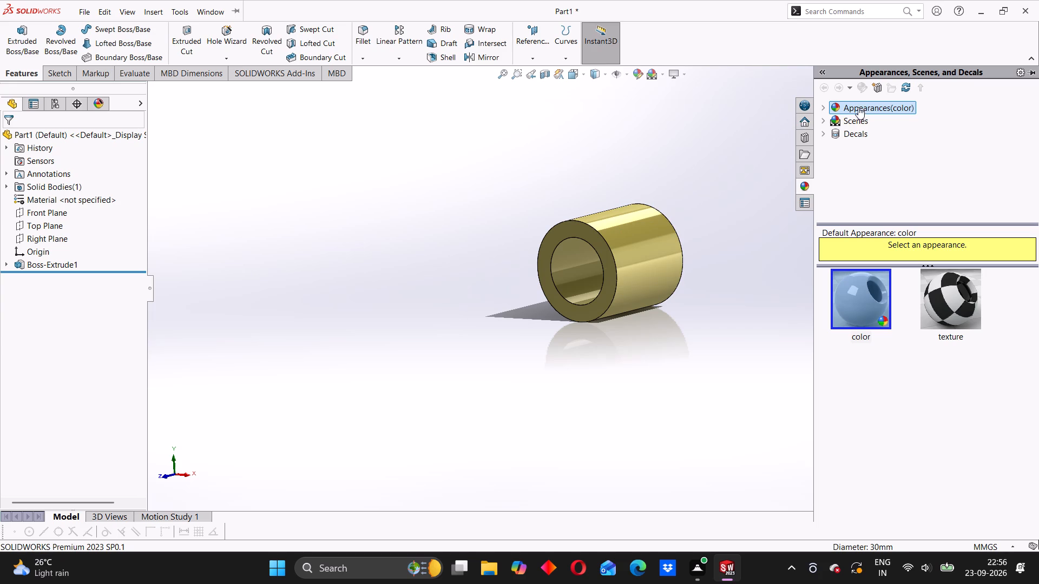
left_click(733, 114)
Chamfer the outer circular edges at both ends of the hollow cylinder with a 1 mm distance and 45° angle.
scroll(551, 284, "down", 1)
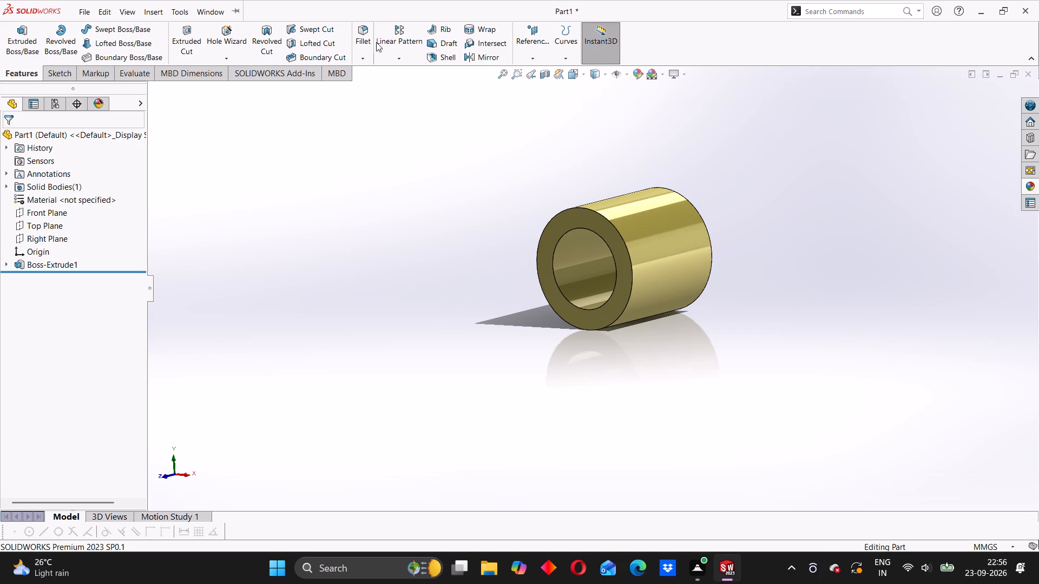
left_click(362, 57)
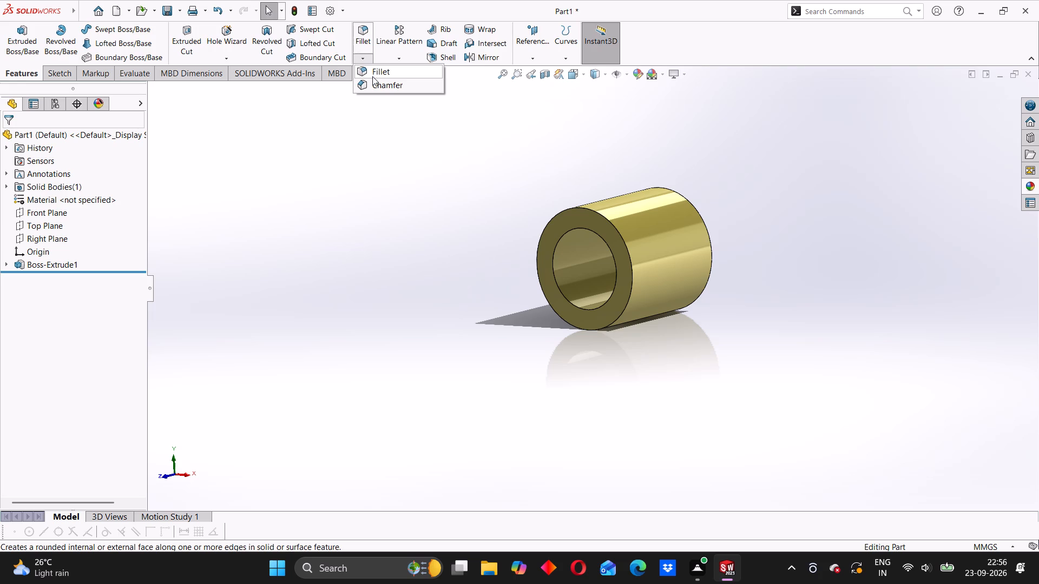
left_click(369, 87)
middle_click_drag(638, 318, 634, 327)
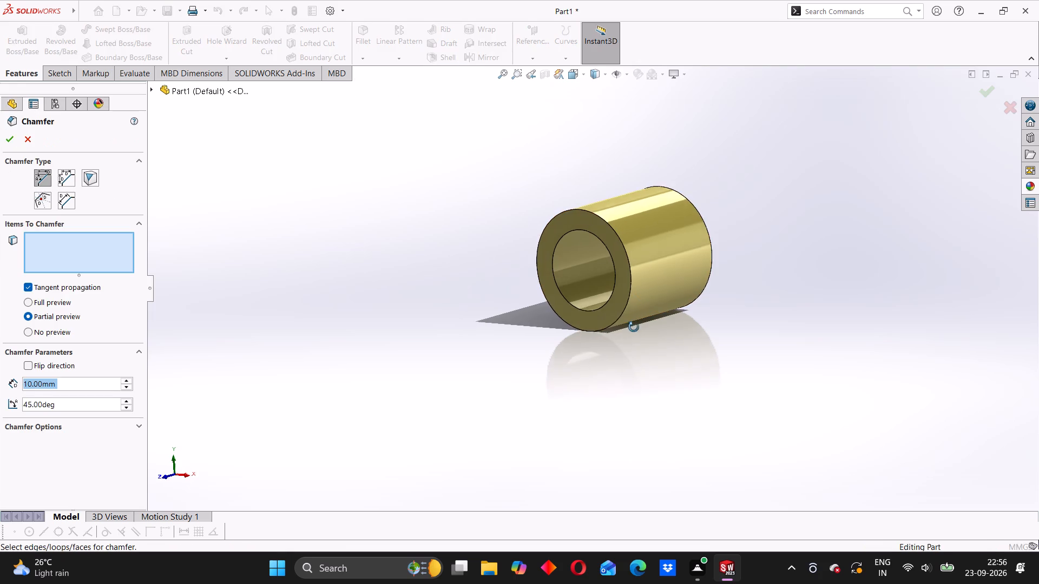
middle_click_drag(634, 327, 626, 333)
scroll(626, 333, "down", 1)
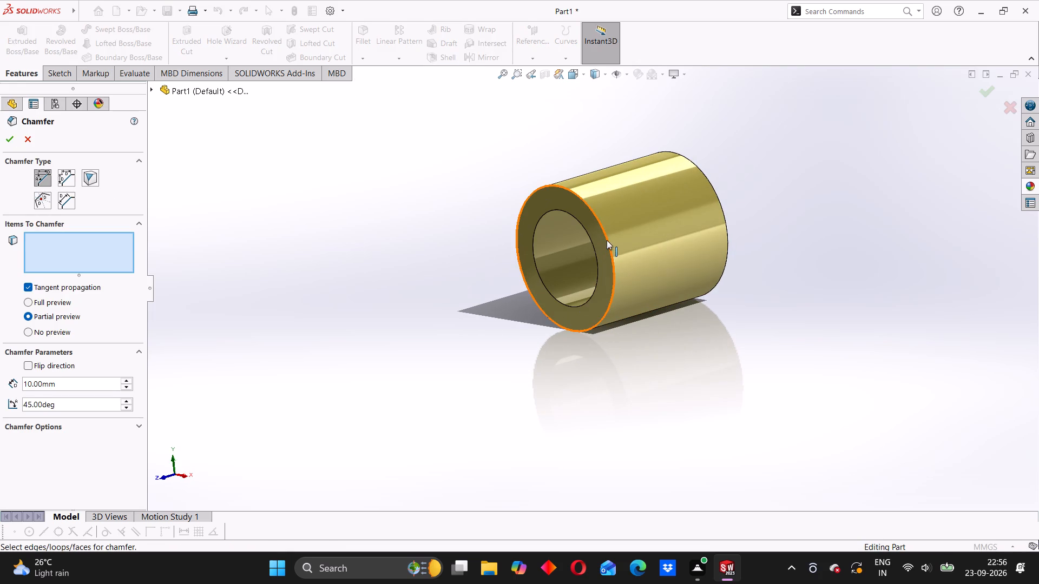
left_click(607, 240)
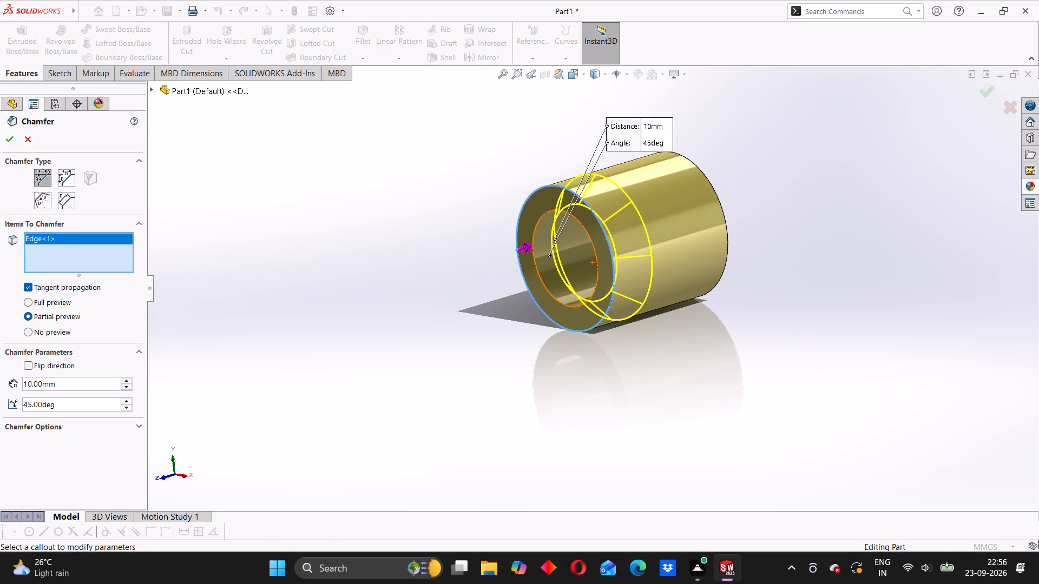
left_click_drag(63, 375, 40, 385)
left_click_drag(57, 385, 17, 394)
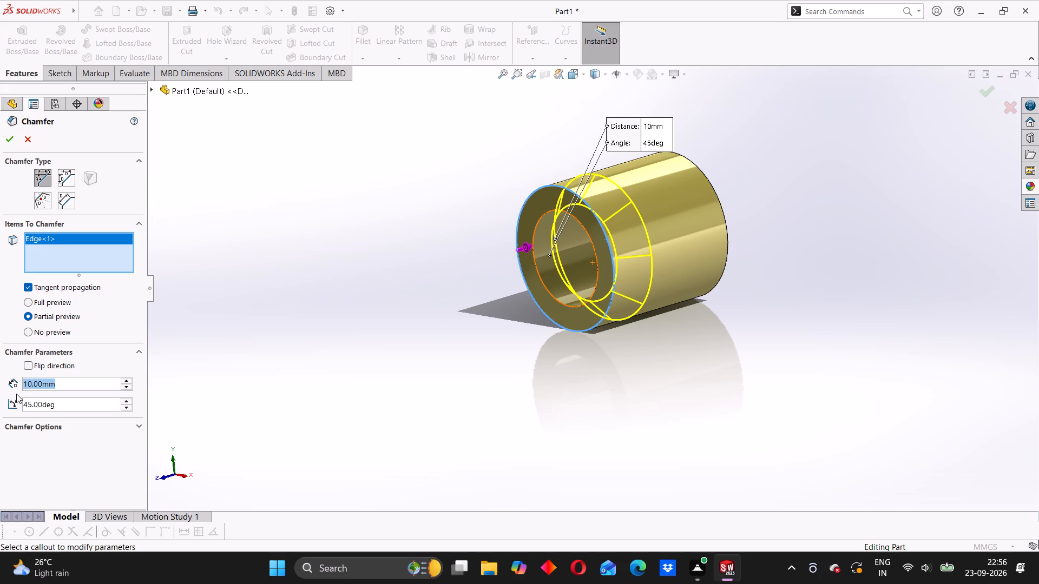
key("1")
key("Return")
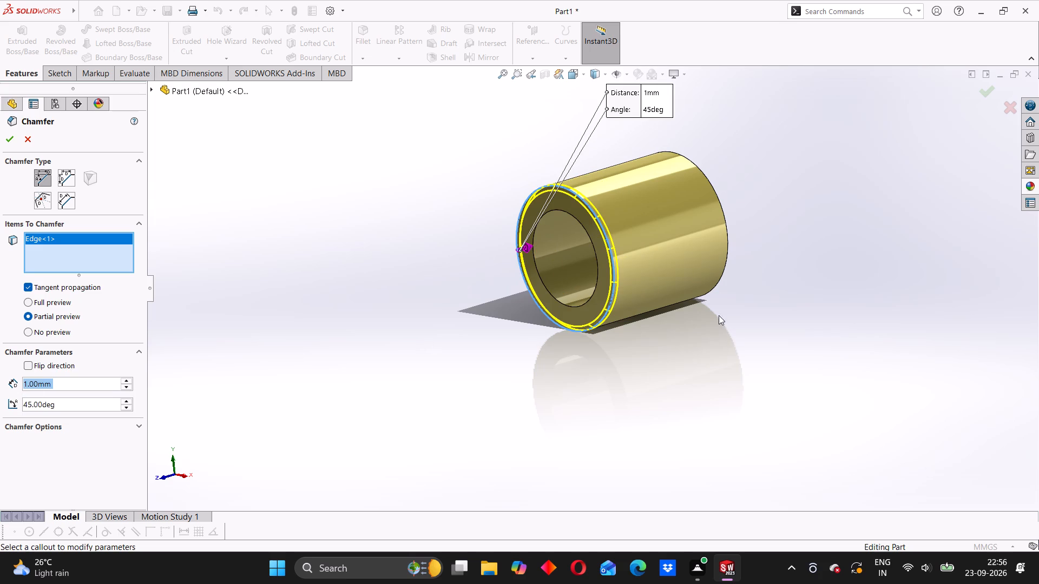
middle_click_drag(718, 303, 628, 358)
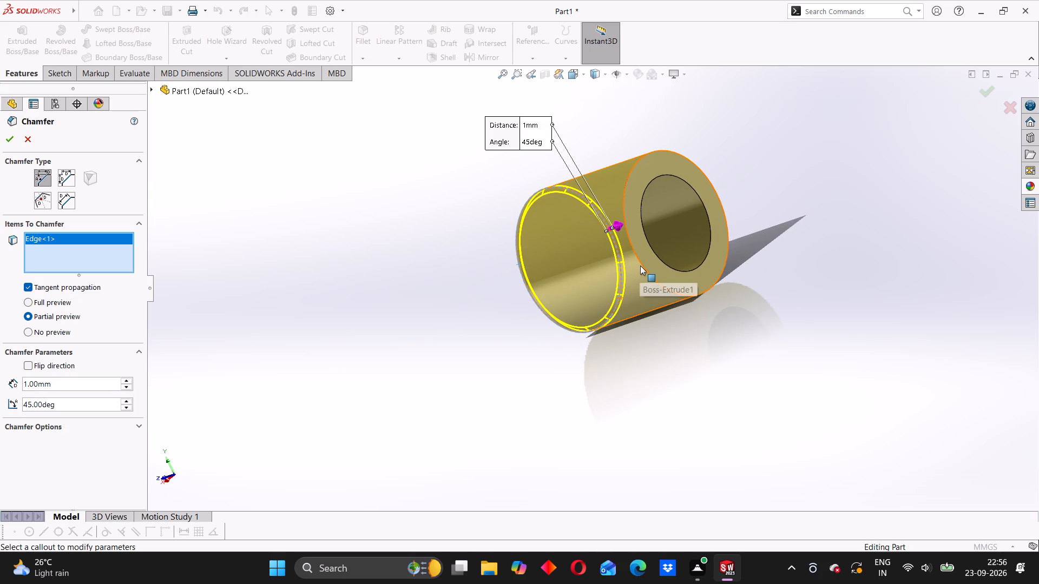
left_click(642, 263)
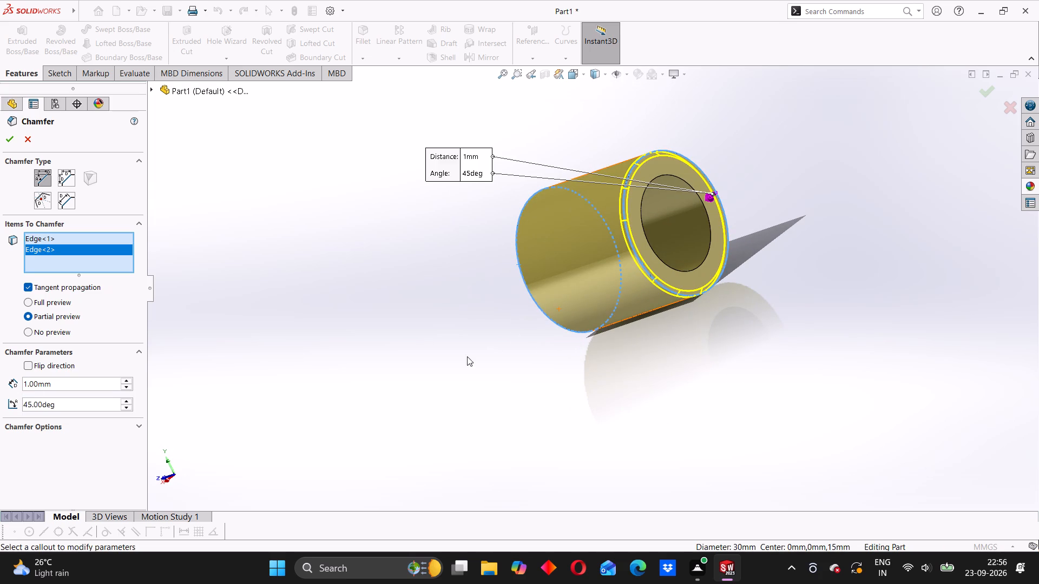
left_click(8, 140)
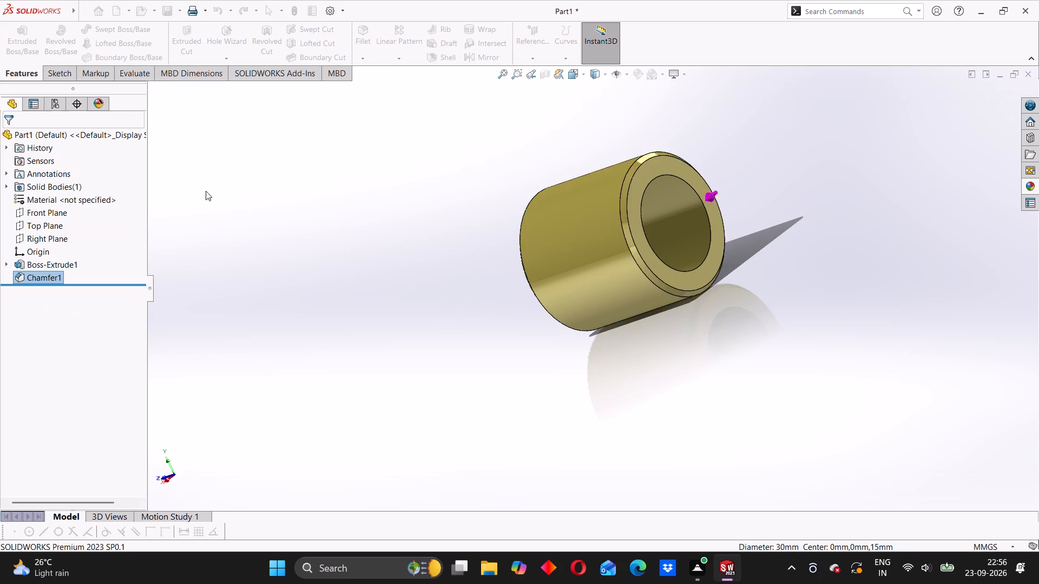
Apply a light grey colour appearance to only the inner cylindrical face of the bore.
middle_click_drag(666, 340, 785, 266)
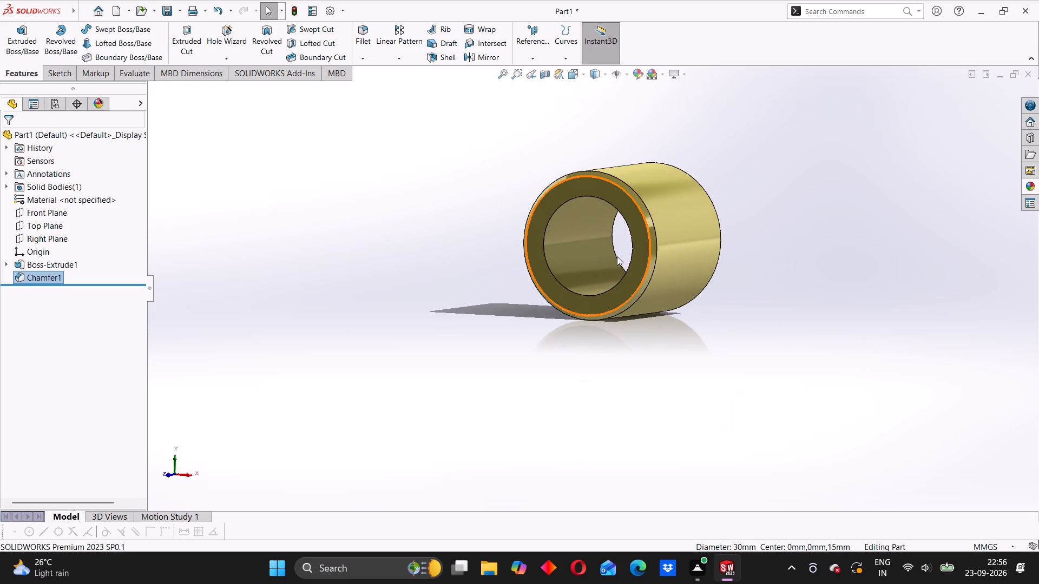
left_click(570, 218)
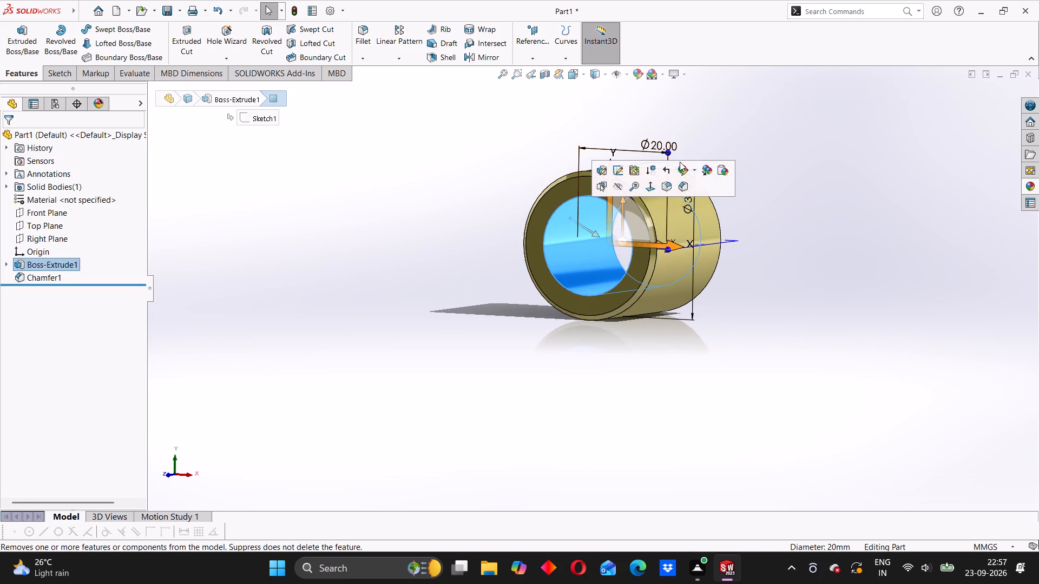
left_click(680, 165)
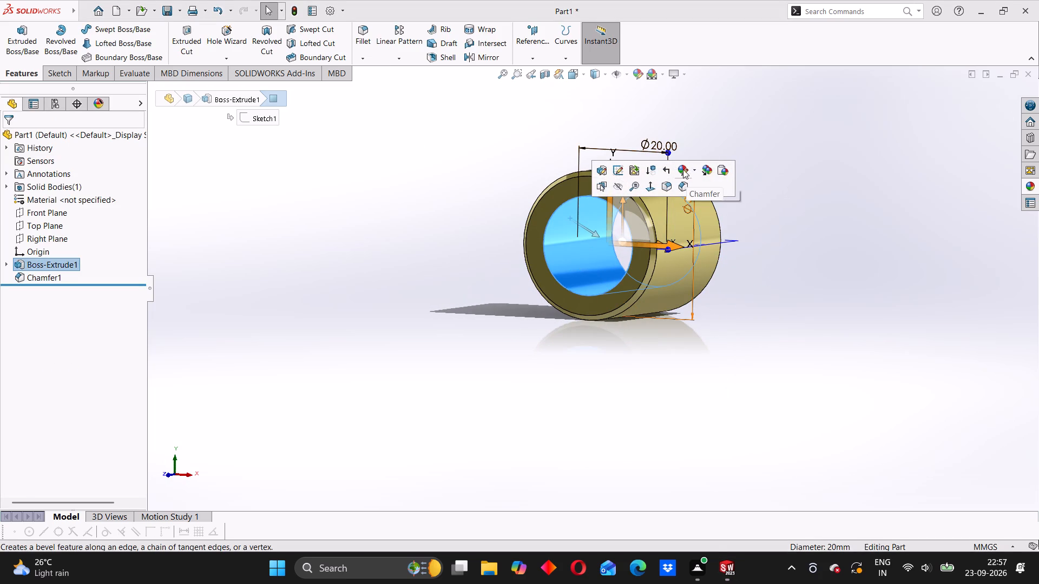
left_click(686, 170)
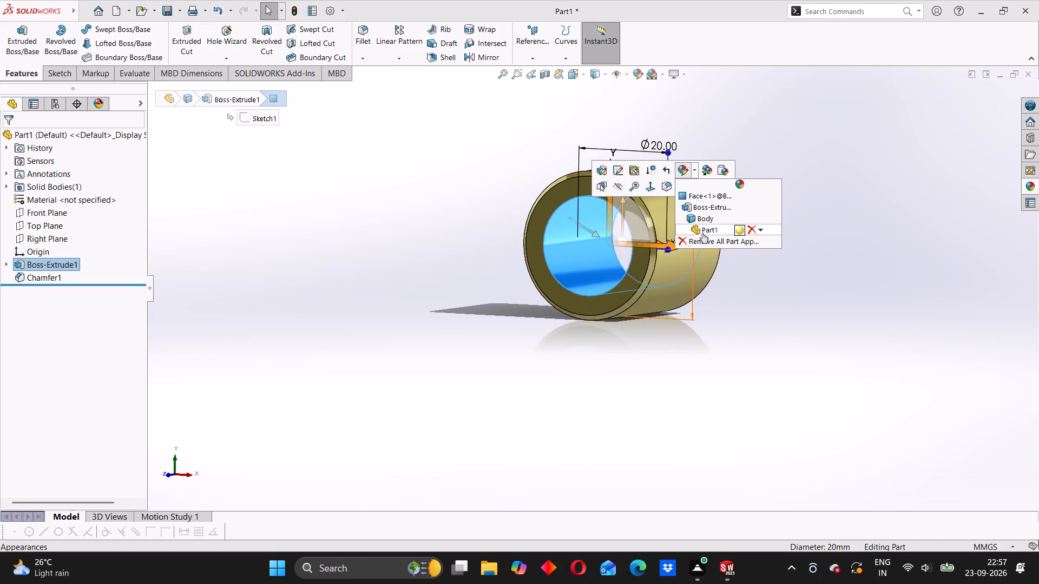
left_click(702, 196)
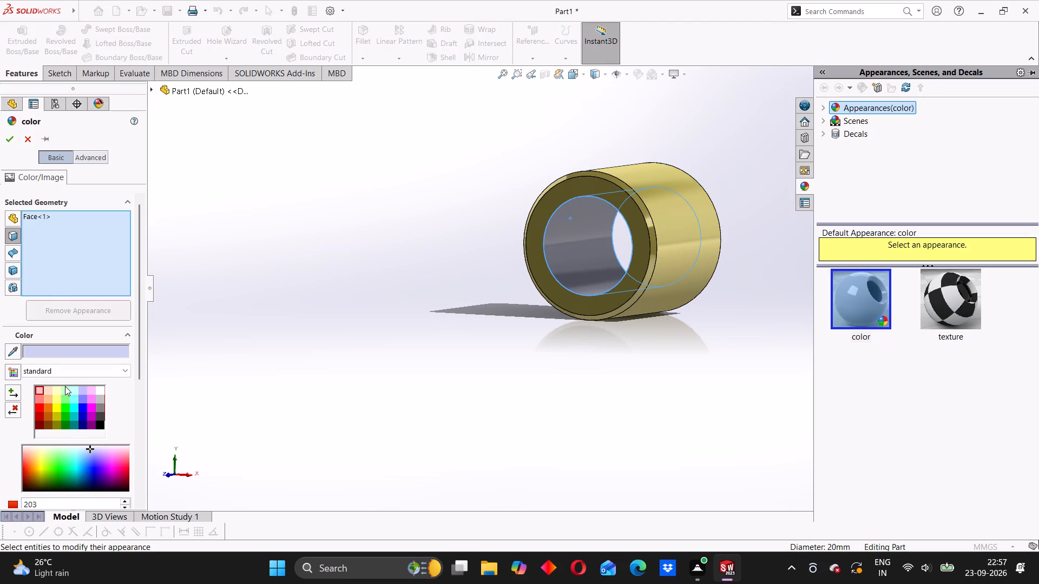
left_click(100, 411)
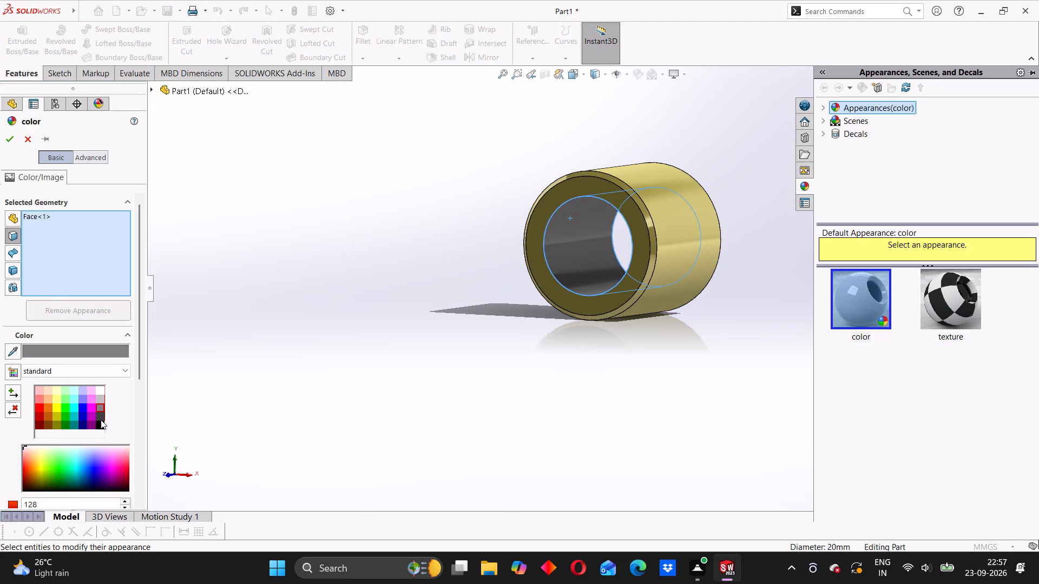
left_click(99, 427)
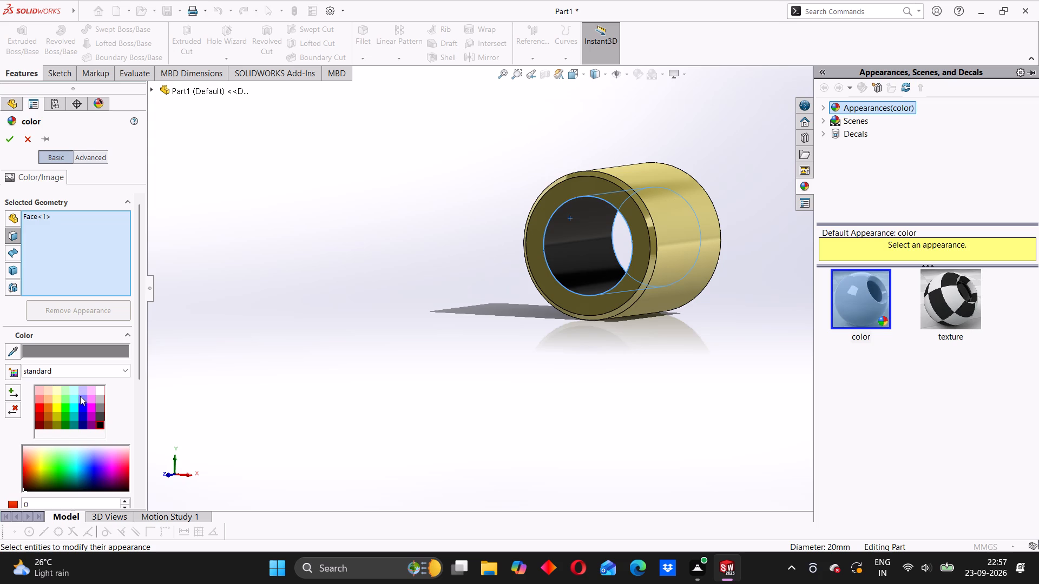
left_click(96, 390)
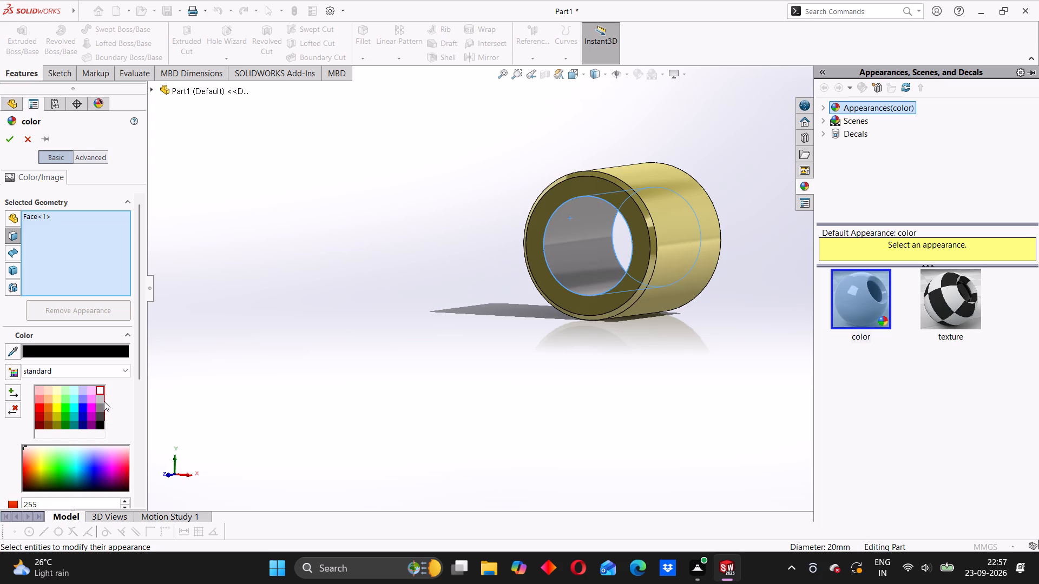
left_click(104, 401)
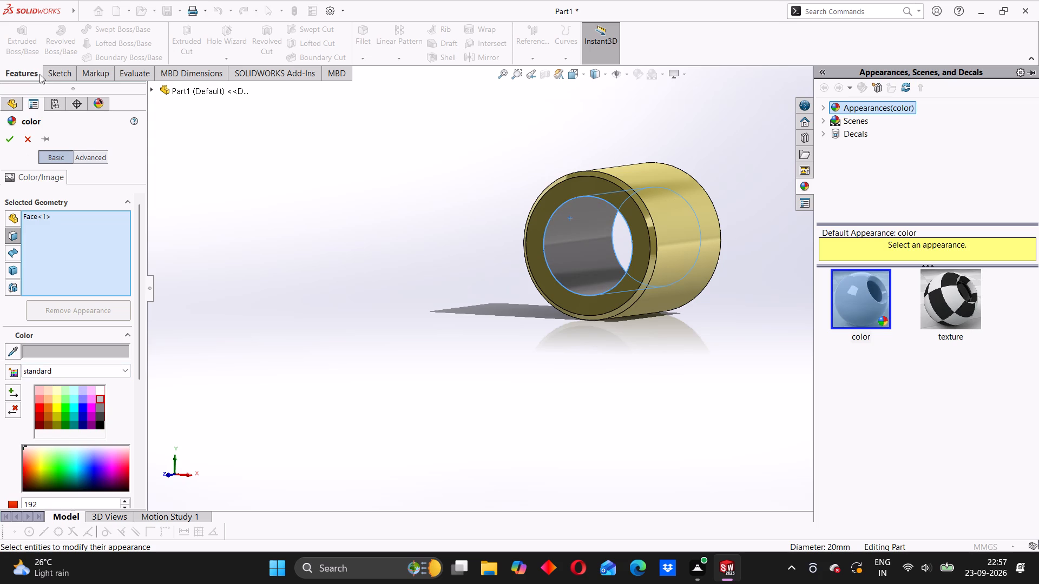
left_click(10, 134)
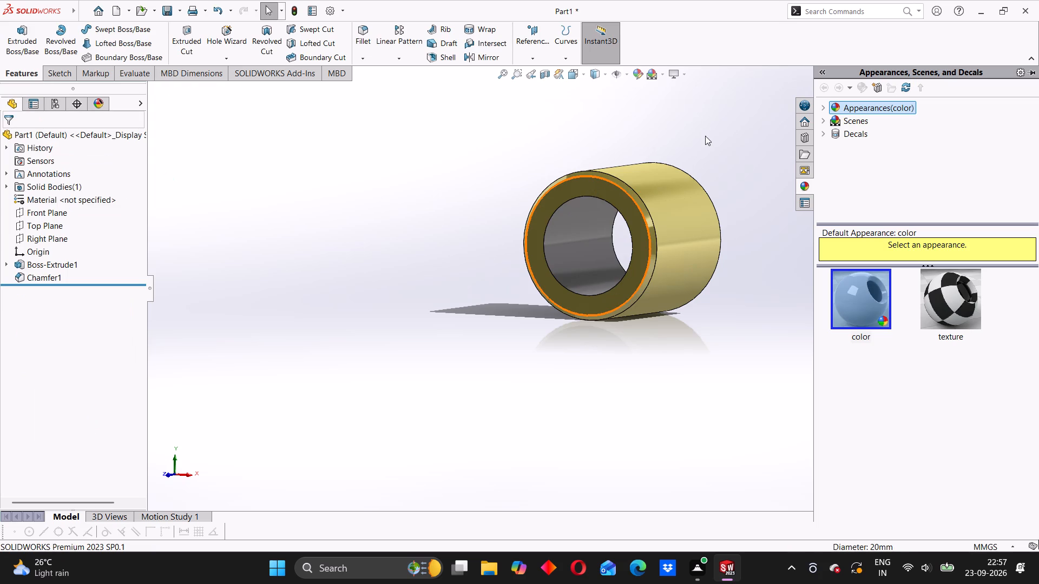
left_click(705, 136)
Save the bushing as a new part file named Part2 in the ASSEMBLY 1 folder.
middle_click_drag(729, 280, 549, 326)
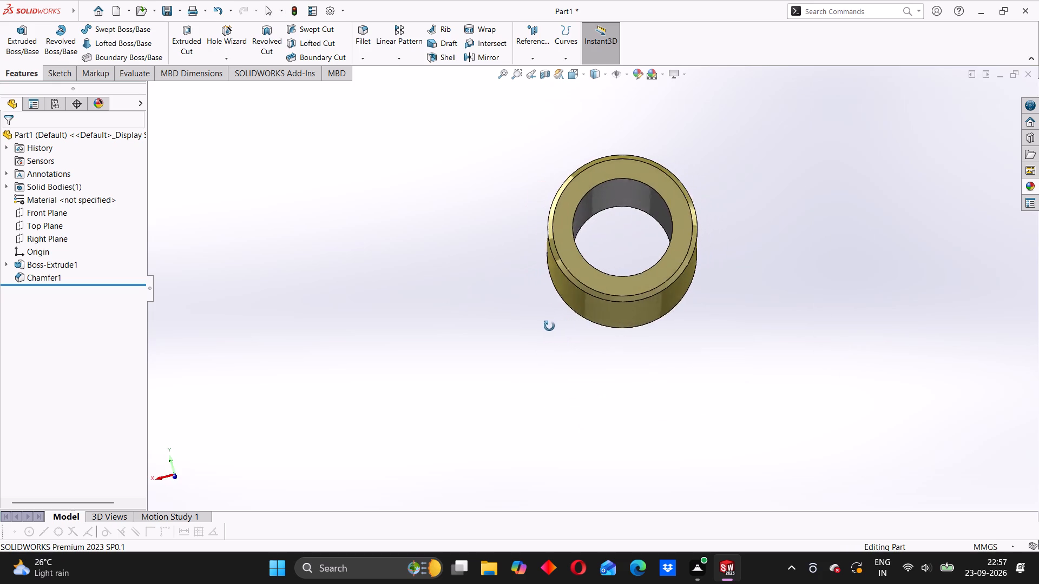
middle_click_drag(549, 326, 517, 361)
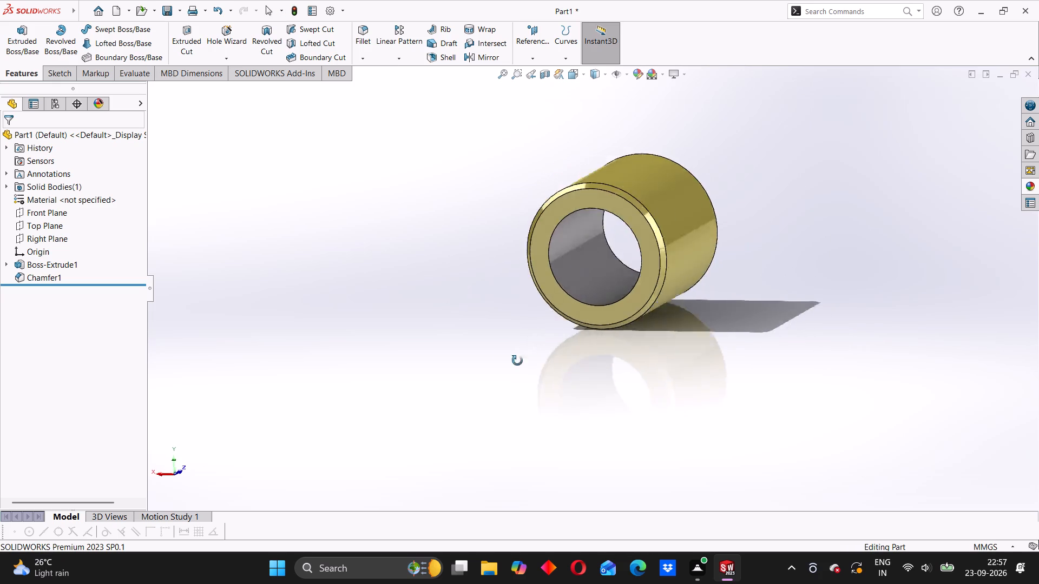
middle_click_drag(517, 361, 725, 299)
middle_click_drag(713, 304, 622, 342)
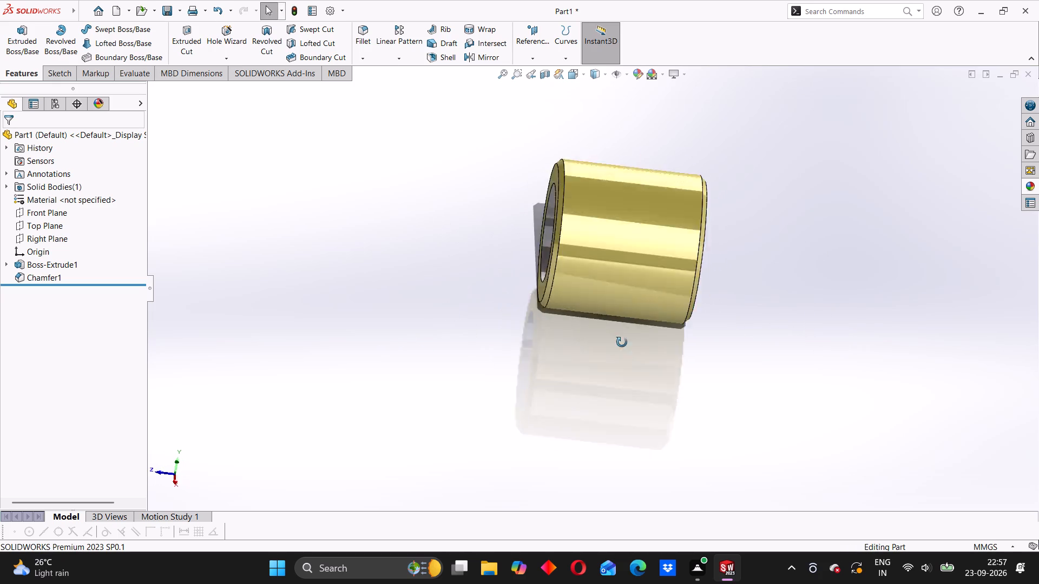
middle_click_drag(622, 342, 617, 345)
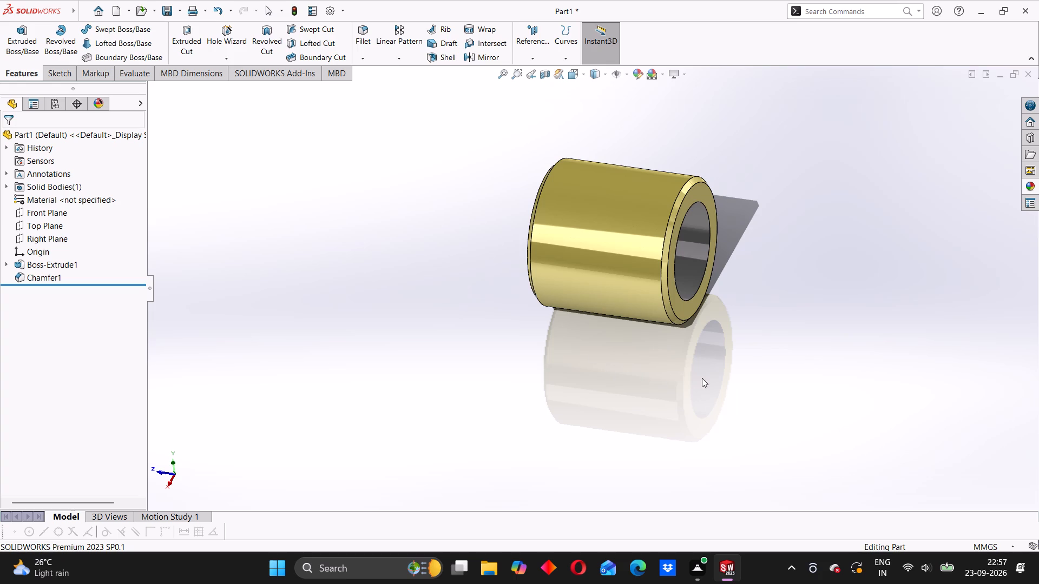
middle_click_drag(701, 385, 474, 400)
left_click(181, 14)
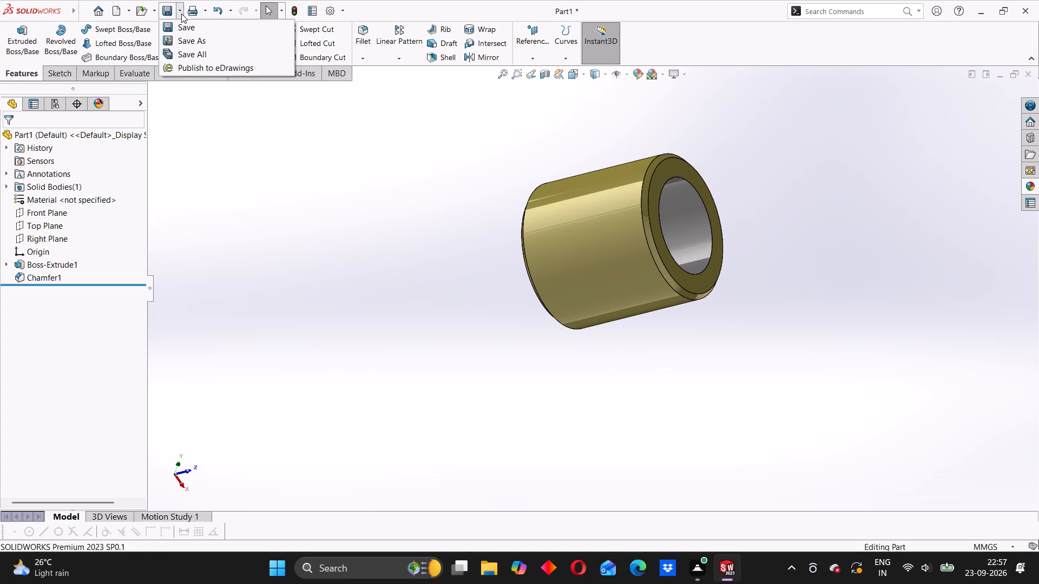
left_click(185, 37)
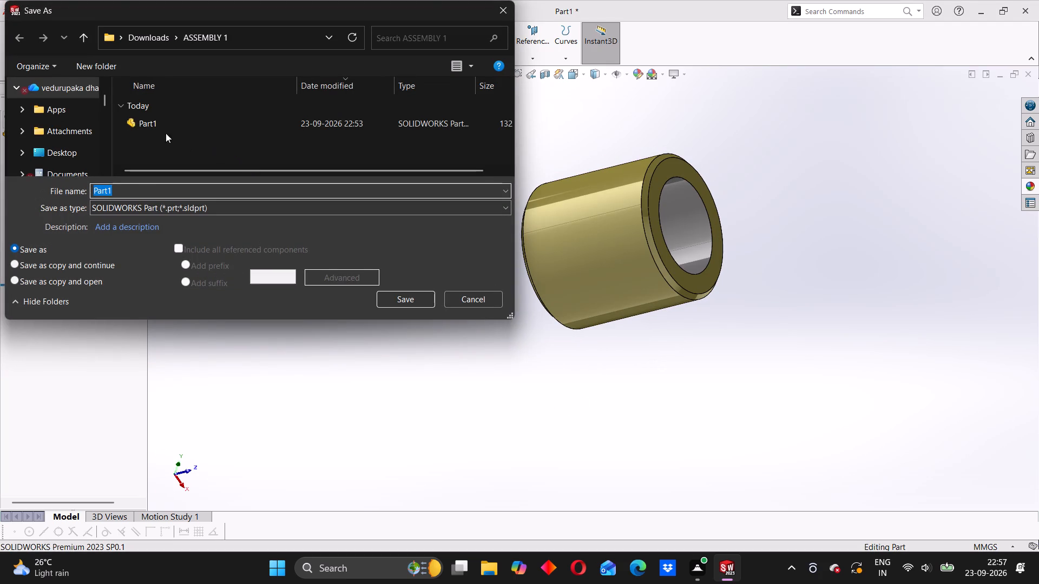
left_click(134, 189)
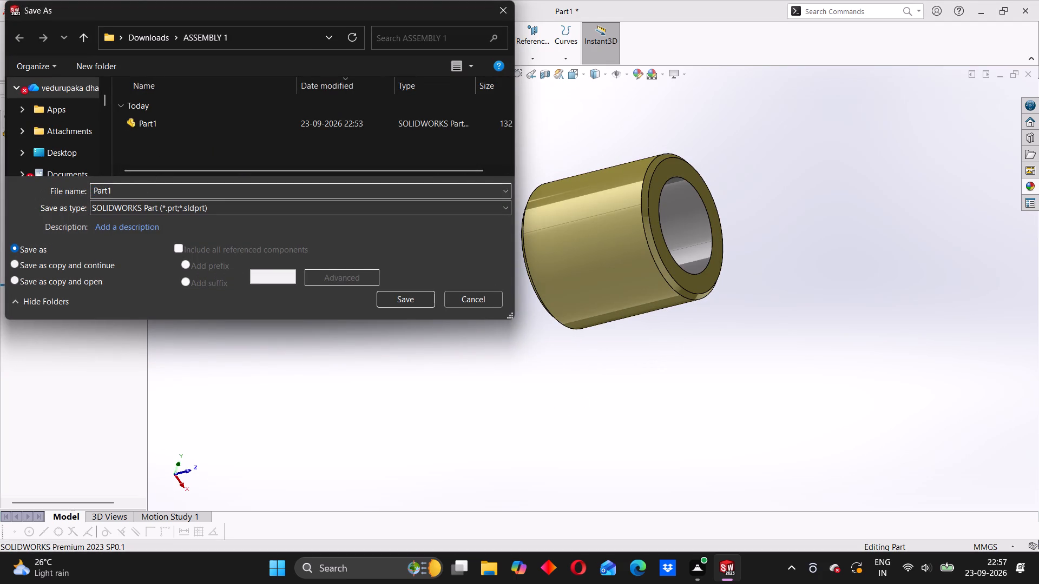
key("BackSpace")
key("2")
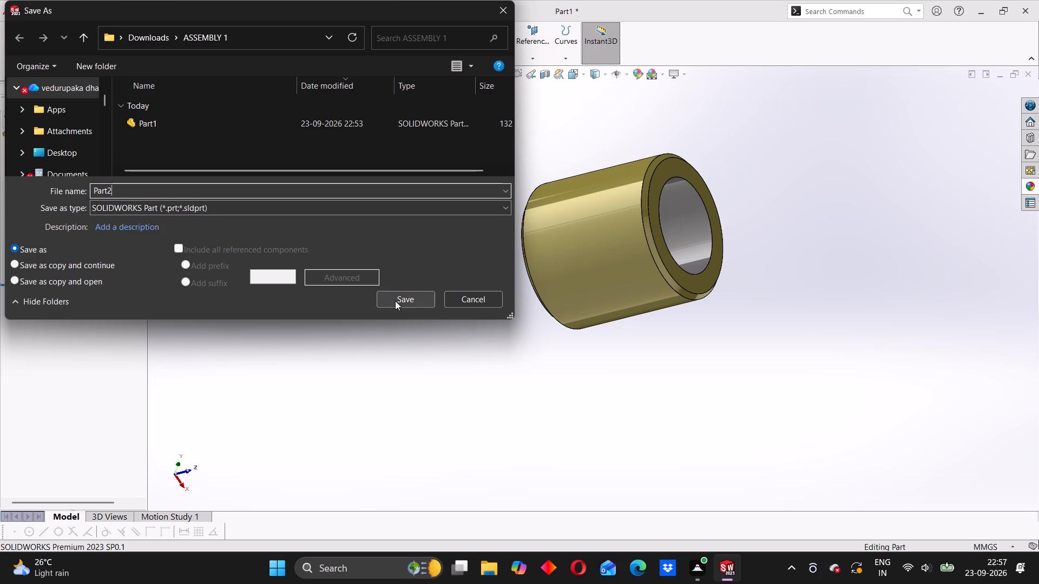
left_click(395, 301)
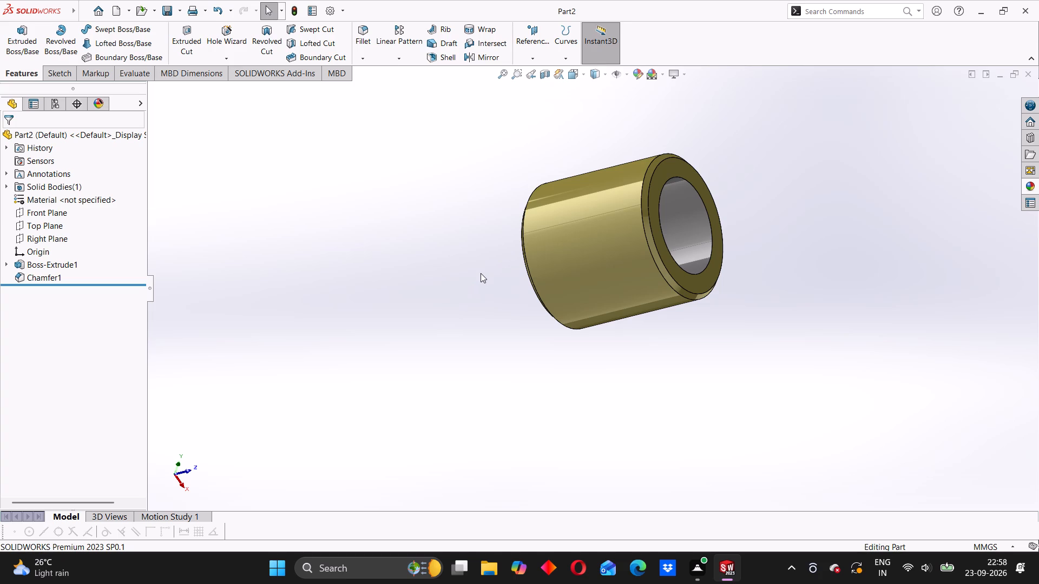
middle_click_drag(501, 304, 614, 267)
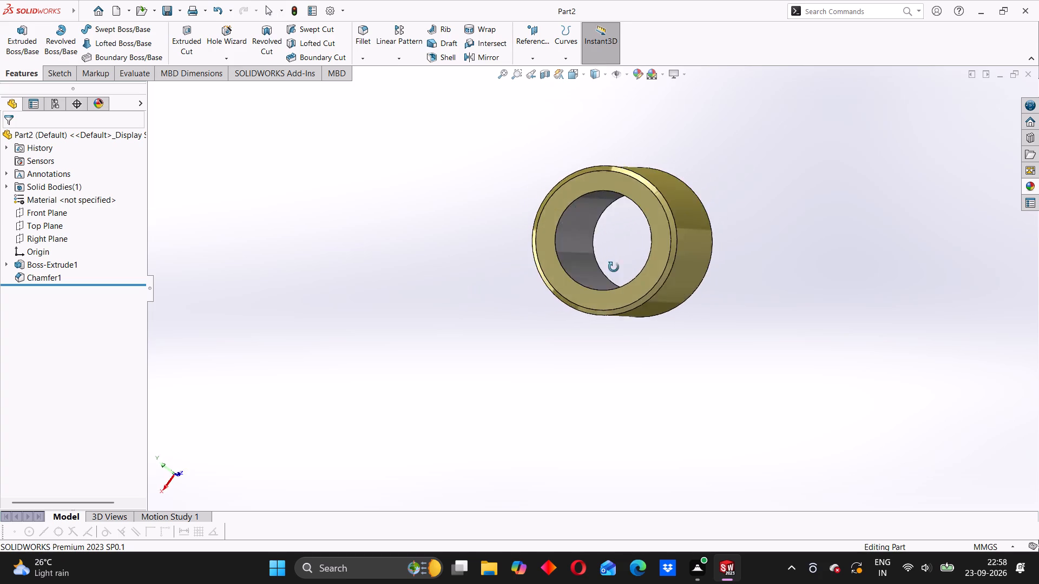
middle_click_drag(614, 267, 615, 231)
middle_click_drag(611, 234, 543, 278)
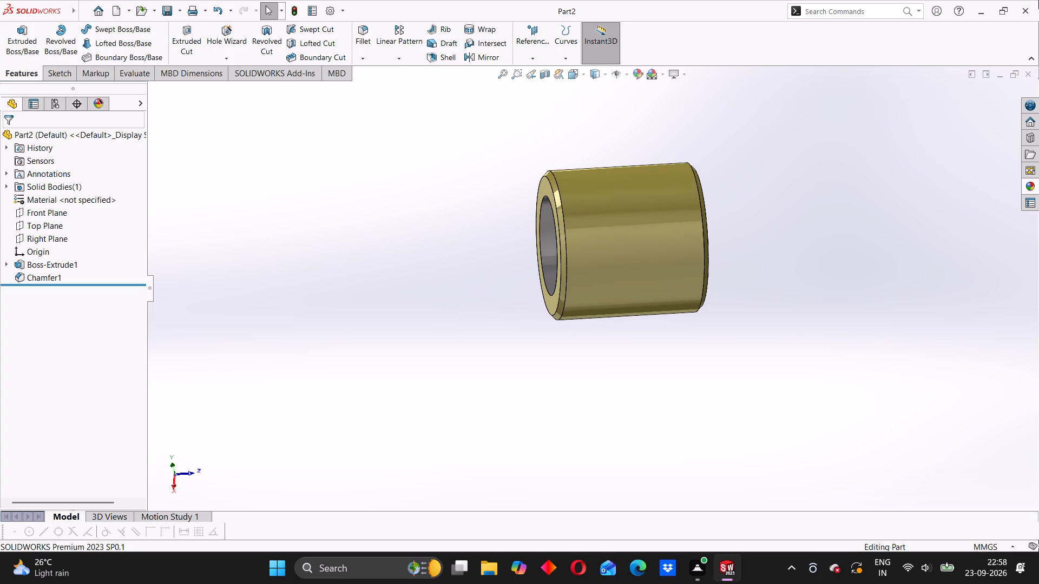
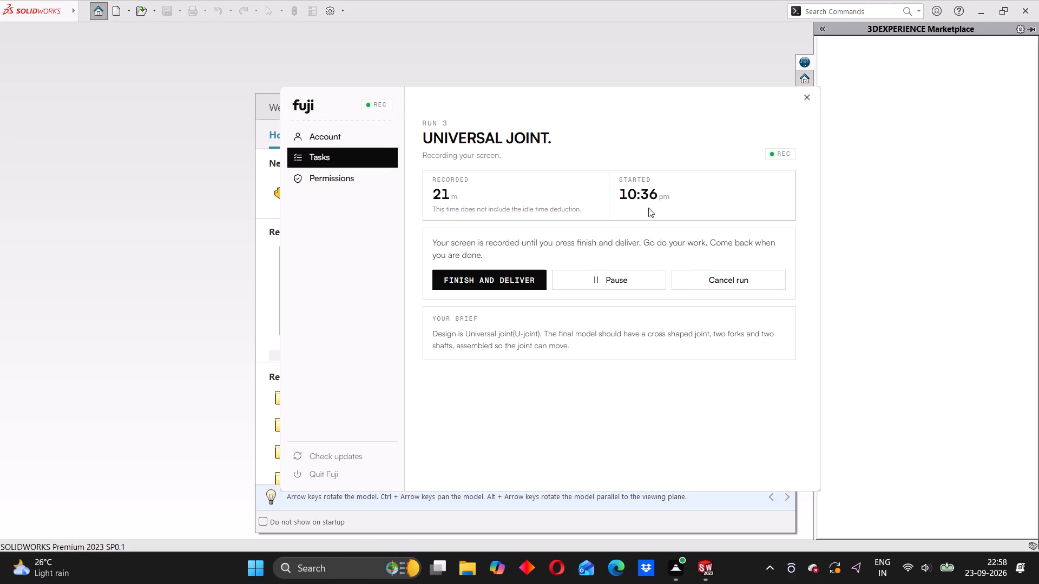
Create a new blank part document for the next component of the assembly.
left_click(206, 81)
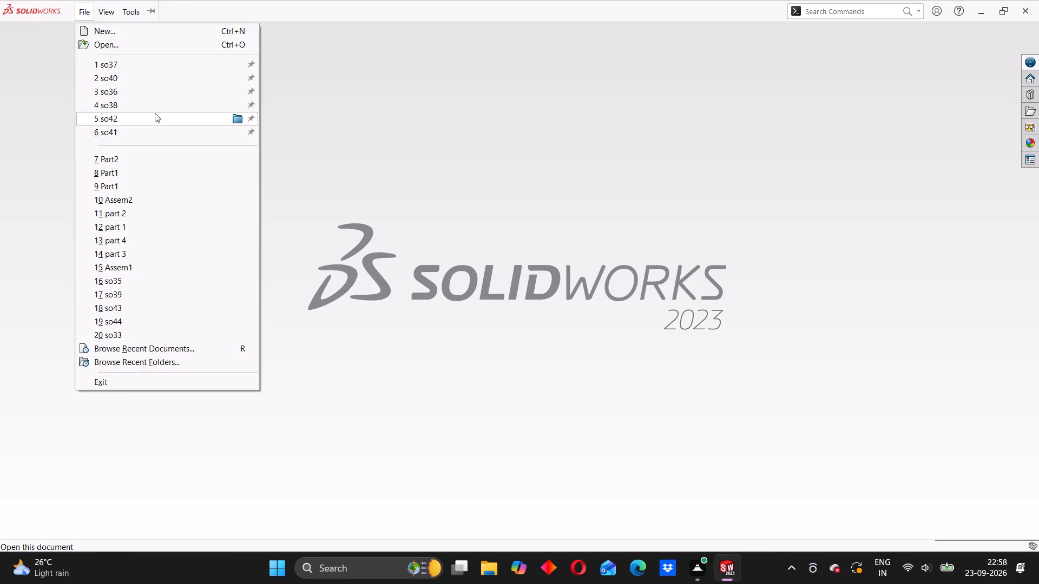
left_click(431, 161)
left_click(103, 10)
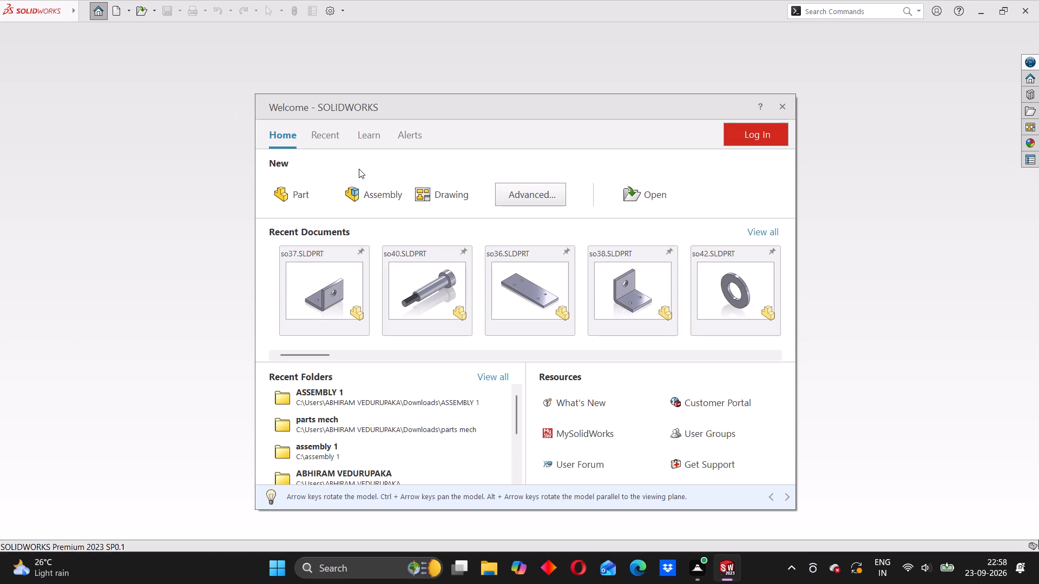
left_click(315, 200)
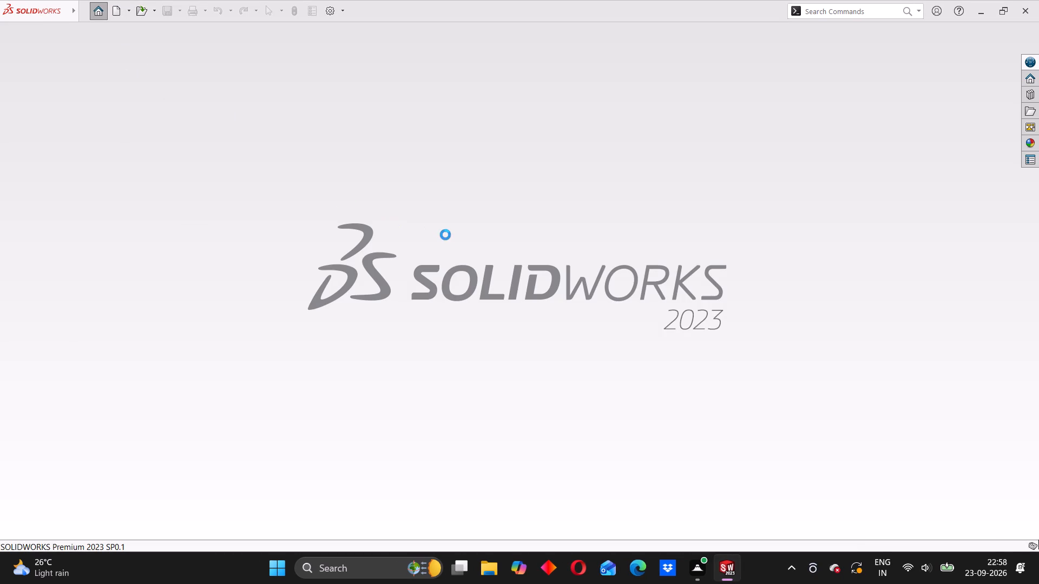
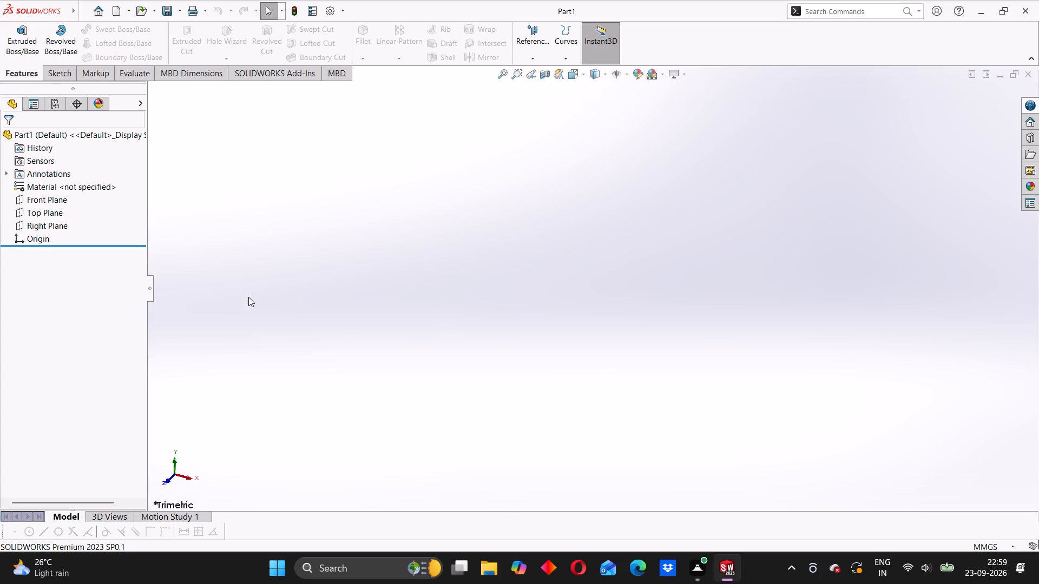
Sketch a closed L-shaped profile on the Front Plane, with a horizontal base line about 111 mm long starting at the origin.
left_click(46, 198)
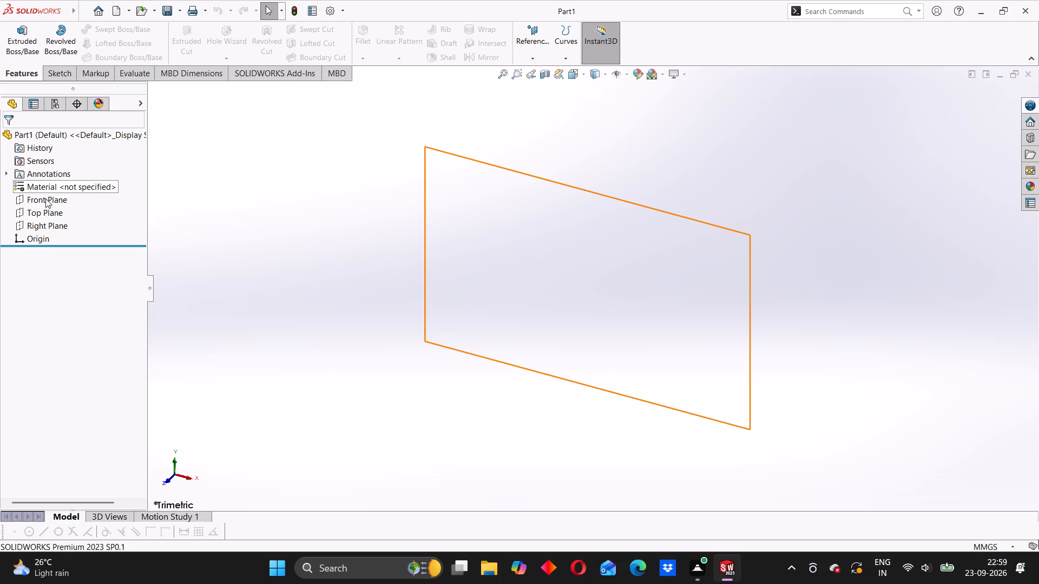
left_click(53, 178)
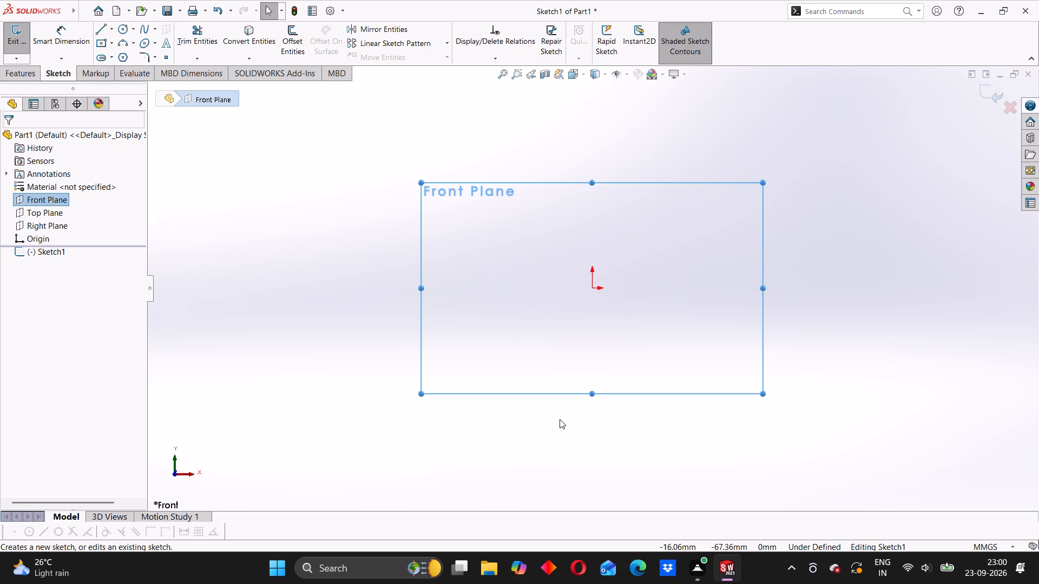
left_click(101, 30)
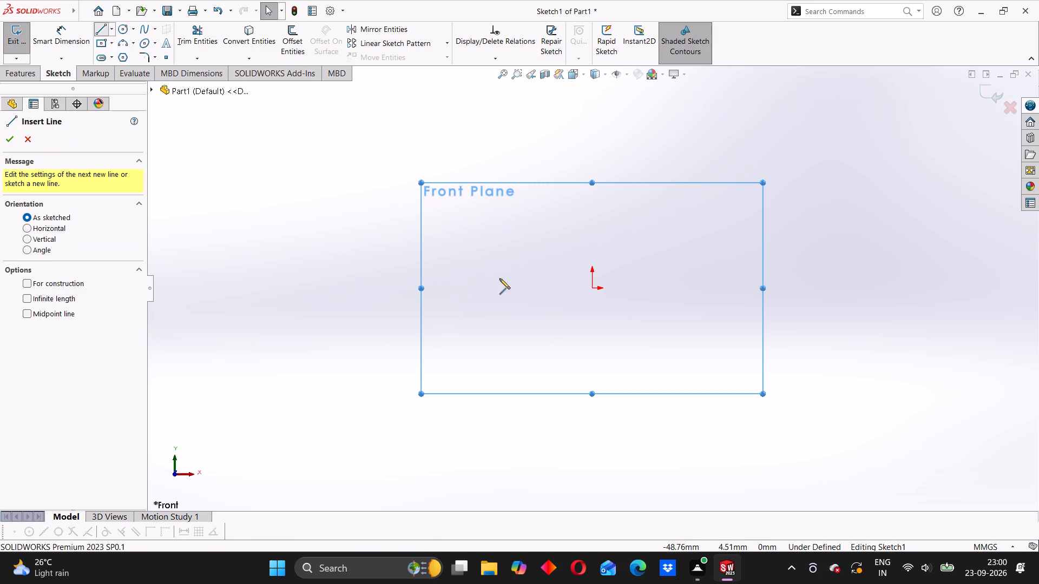
left_click(593, 288)
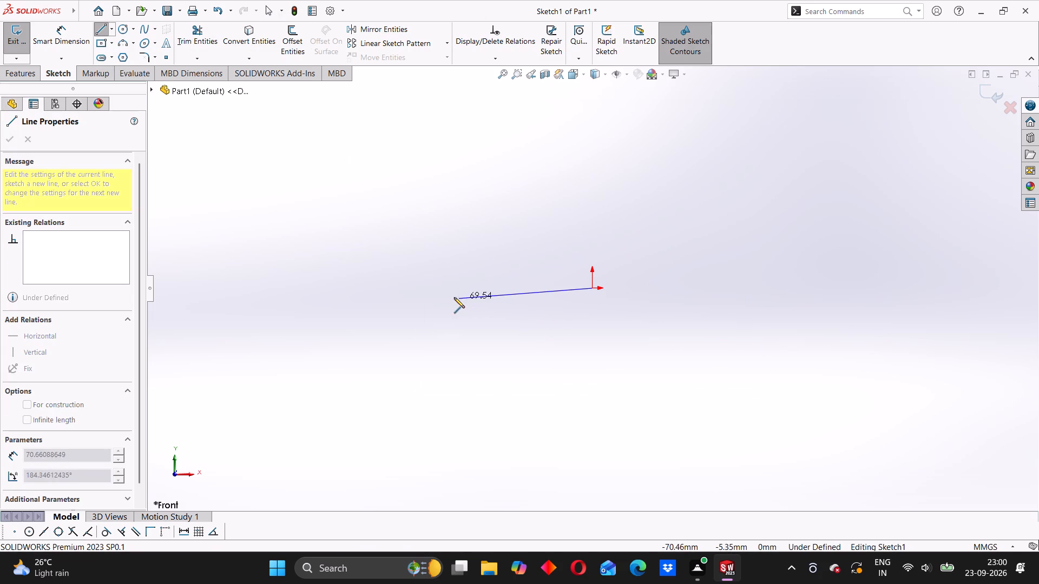
left_click(378, 286)
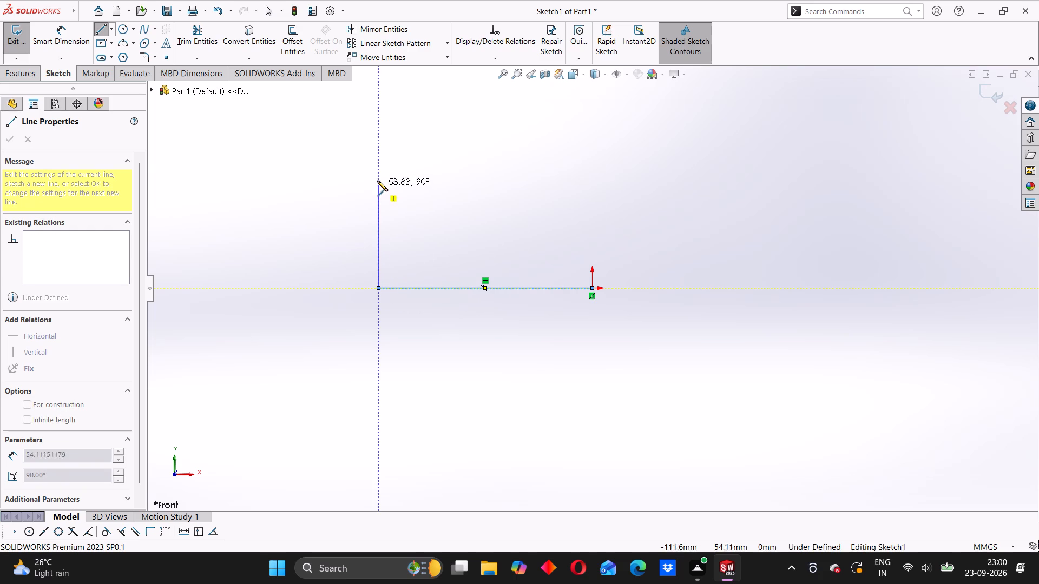
left_click(376, 178)
left_click_drag(420, 178, 426, 183)
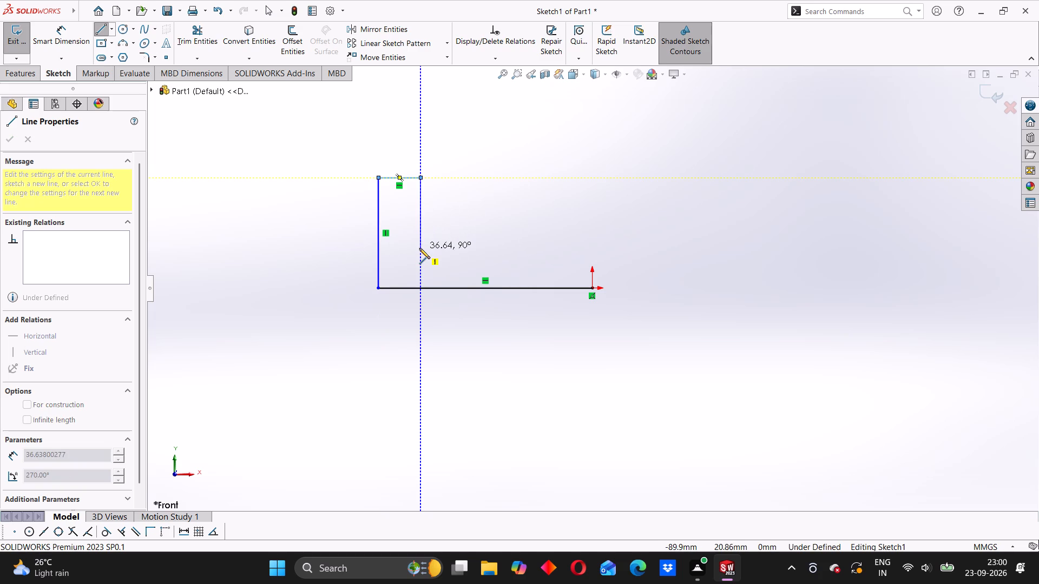
left_click(422, 250)
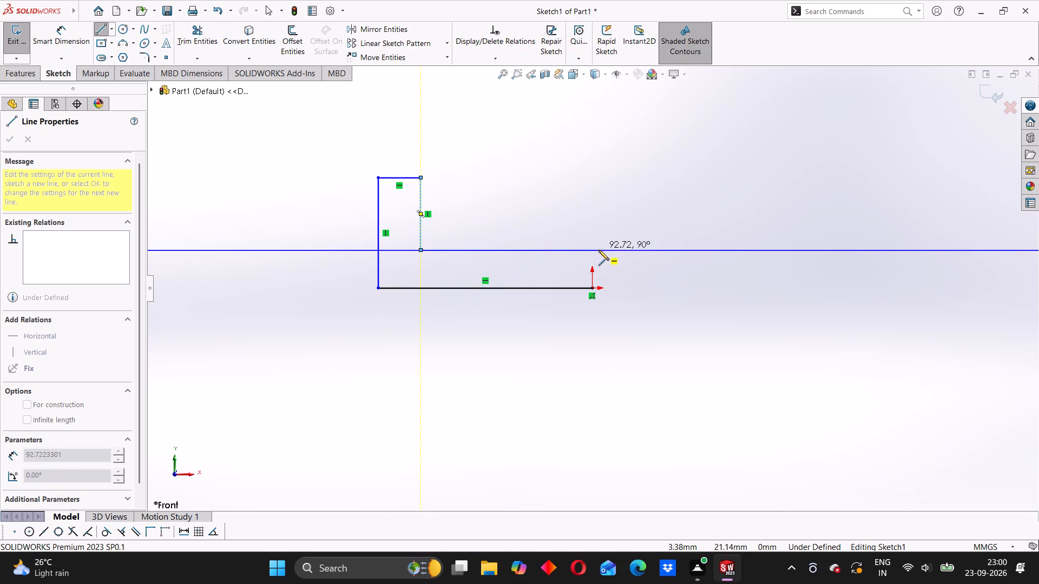
left_click(589, 252)
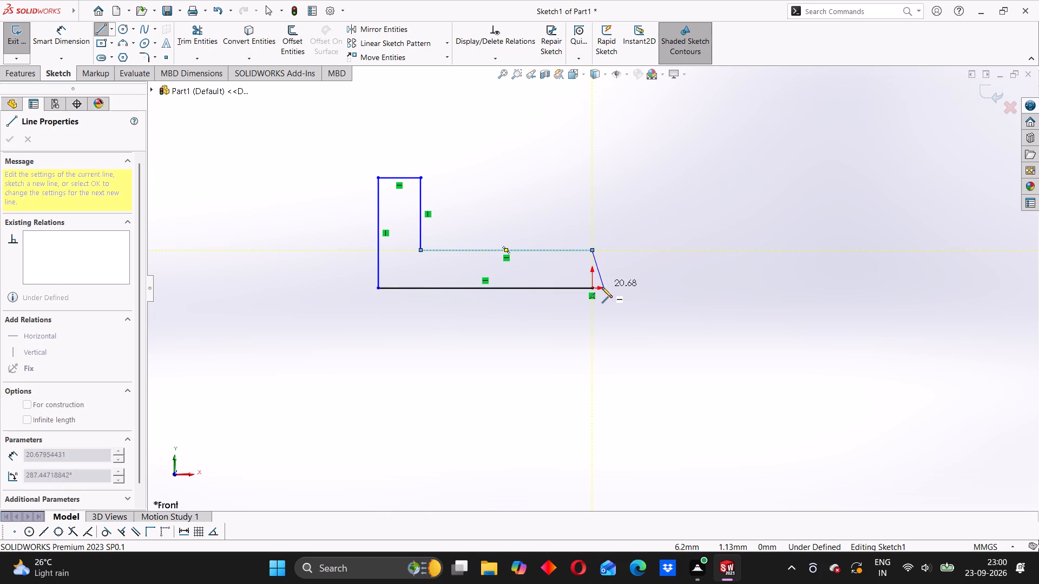
left_click(593, 287)
left_click(567, 214)
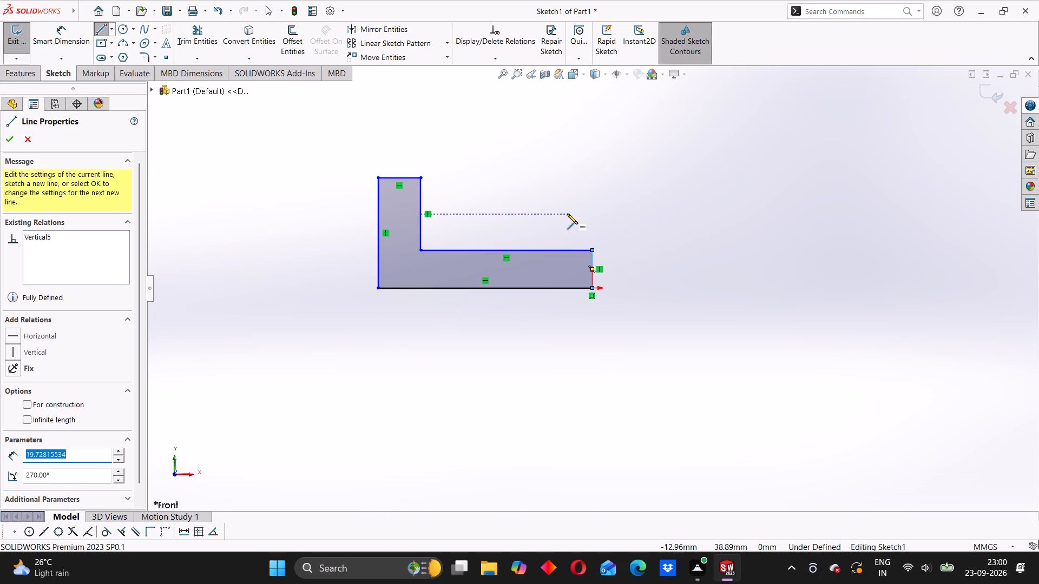
key("Escape")
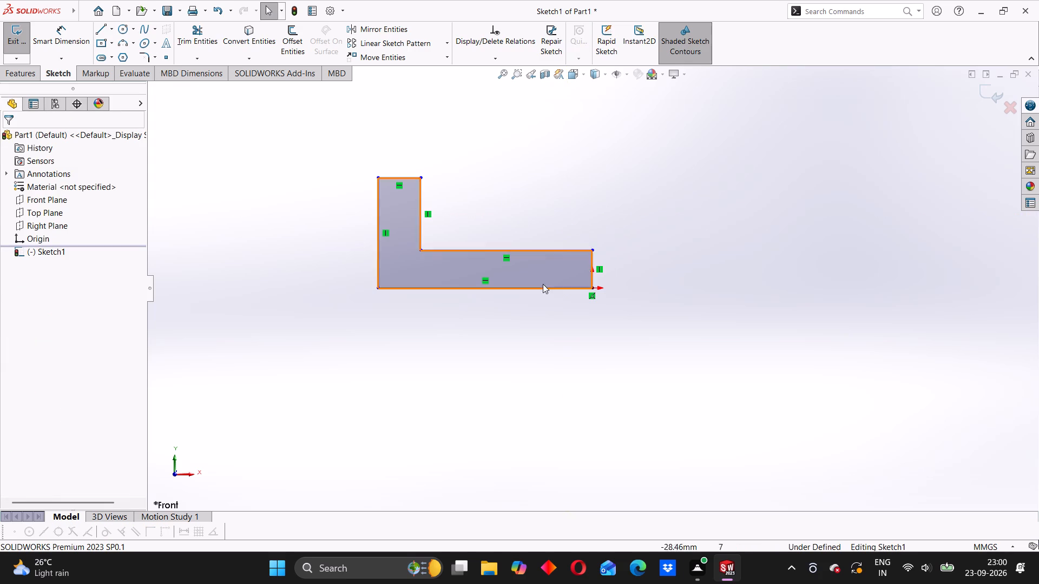
left_click(542, 342)
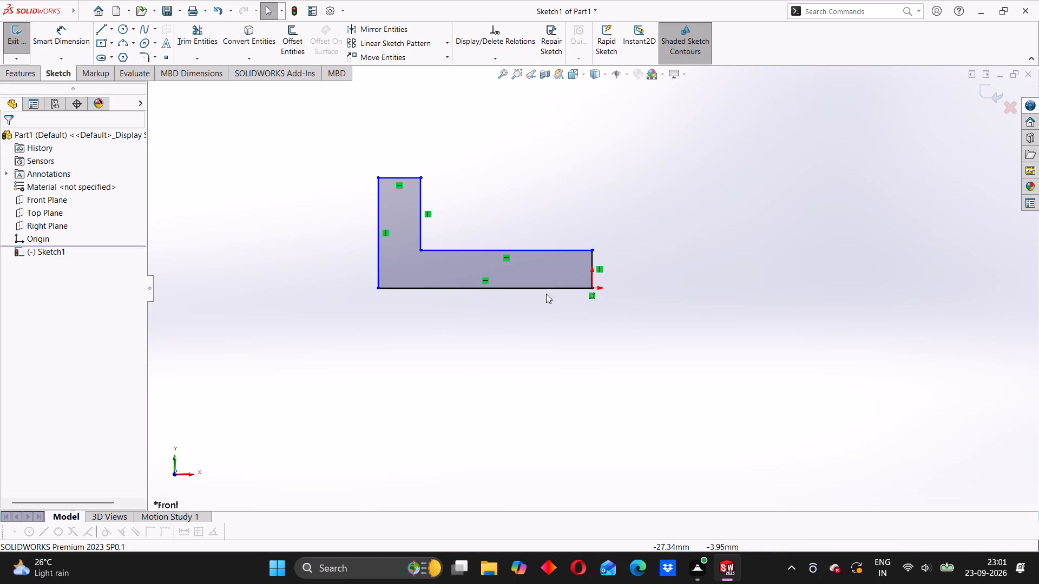
Dimension the long horizontal leg of the profile: 3 mm for its end height and 10 mm for its upper edge.
left_click(592, 262)
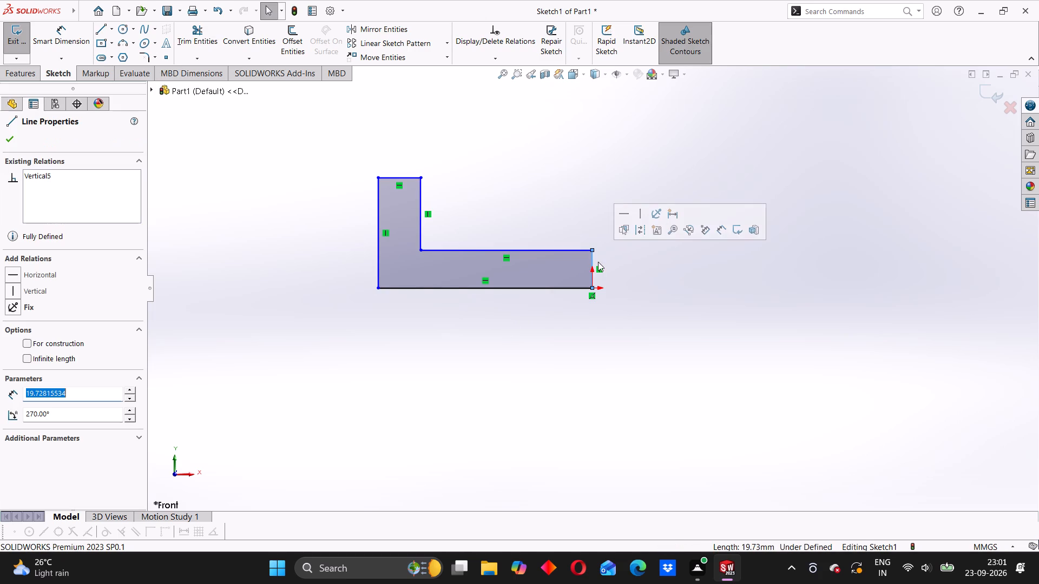
left_click(55, 44)
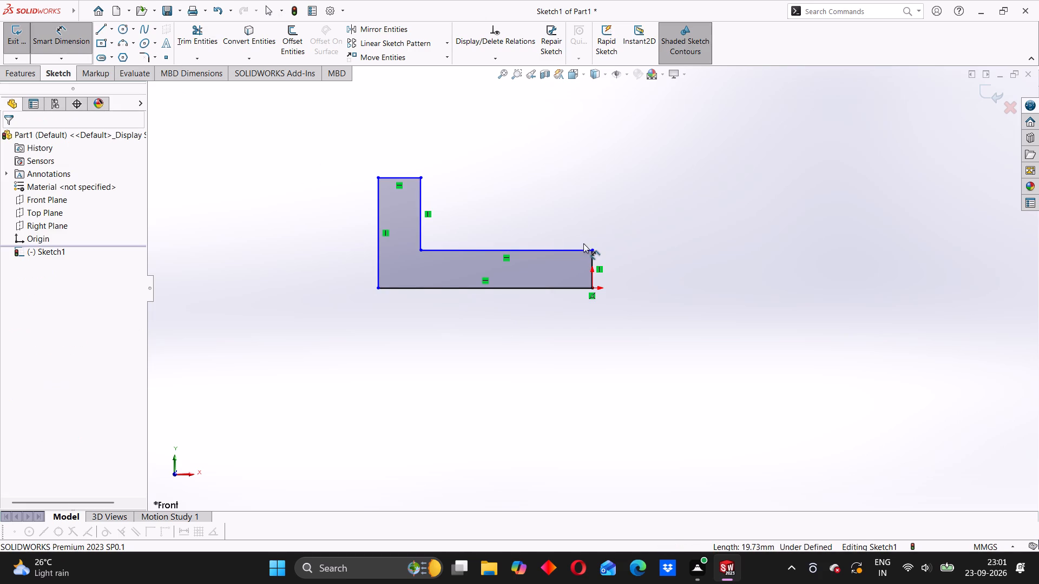
left_click(595, 263)
left_click(629, 262)
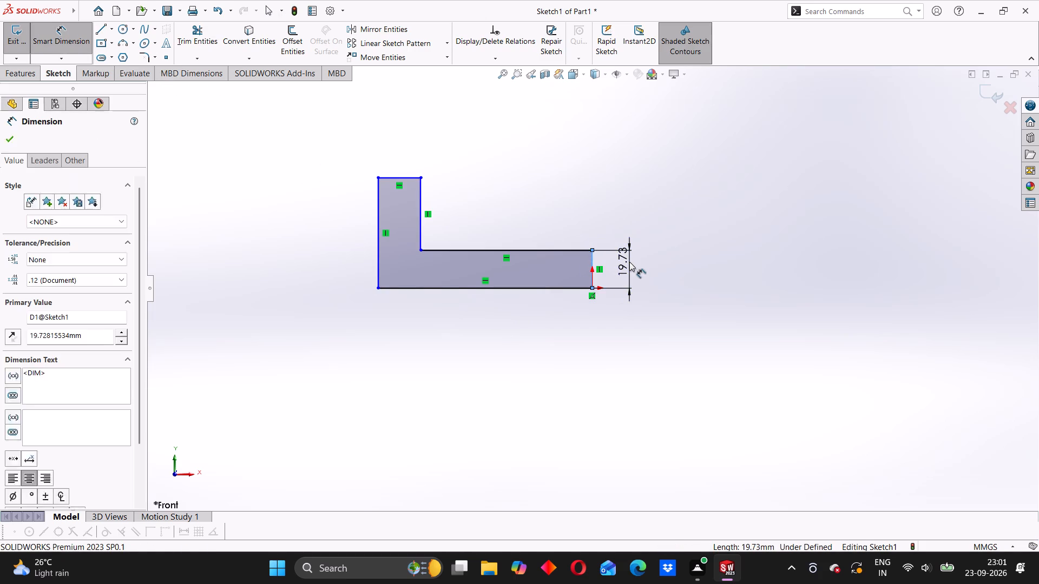
key("3")
key("Return")
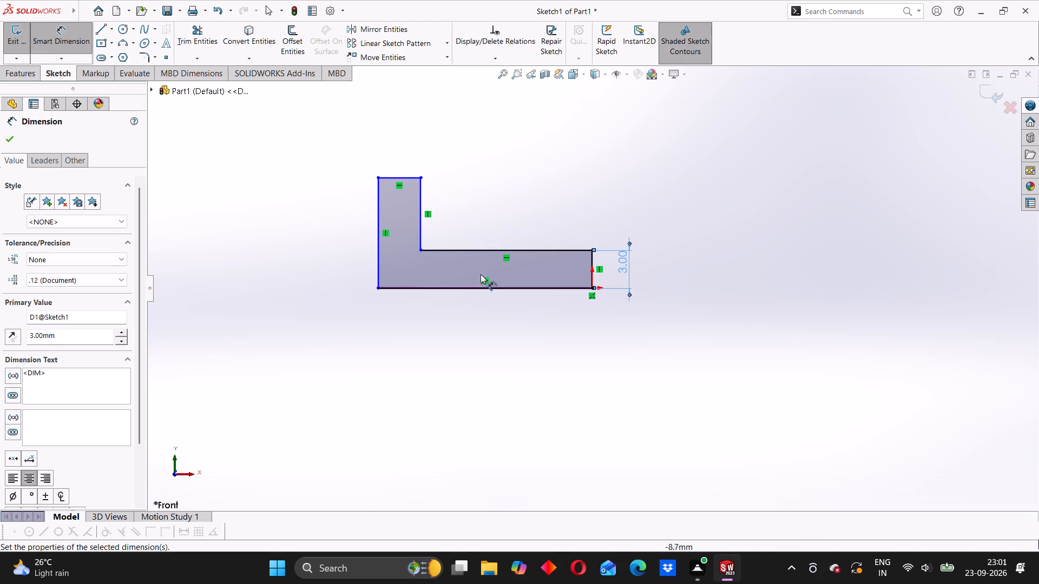
left_click(475, 250)
left_click(488, 221)
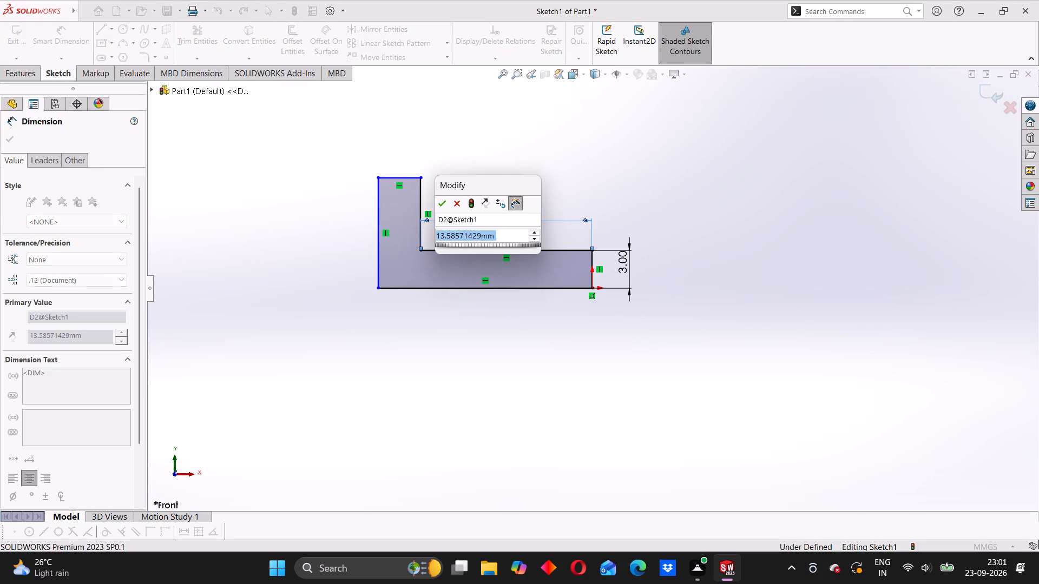
key("1")
key("0")
key("Return")
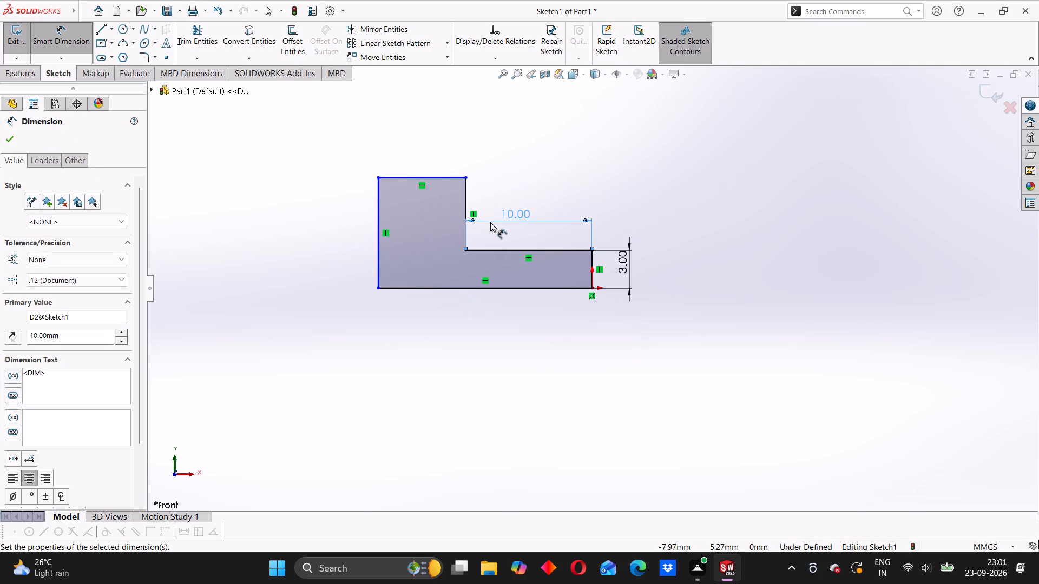
Dimension the upright leg of the profile 2 mm wide and 6 mm high.
left_click(431, 178)
left_click(438, 156)
key("2")
key("Return")
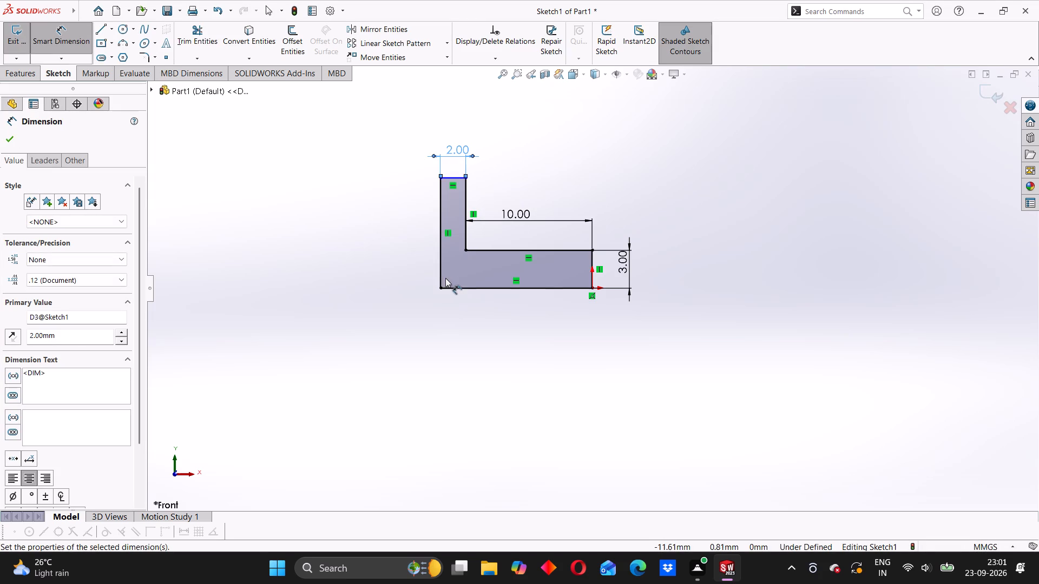
left_click(439, 209)
left_click(416, 215)
key("6")
key("Return")
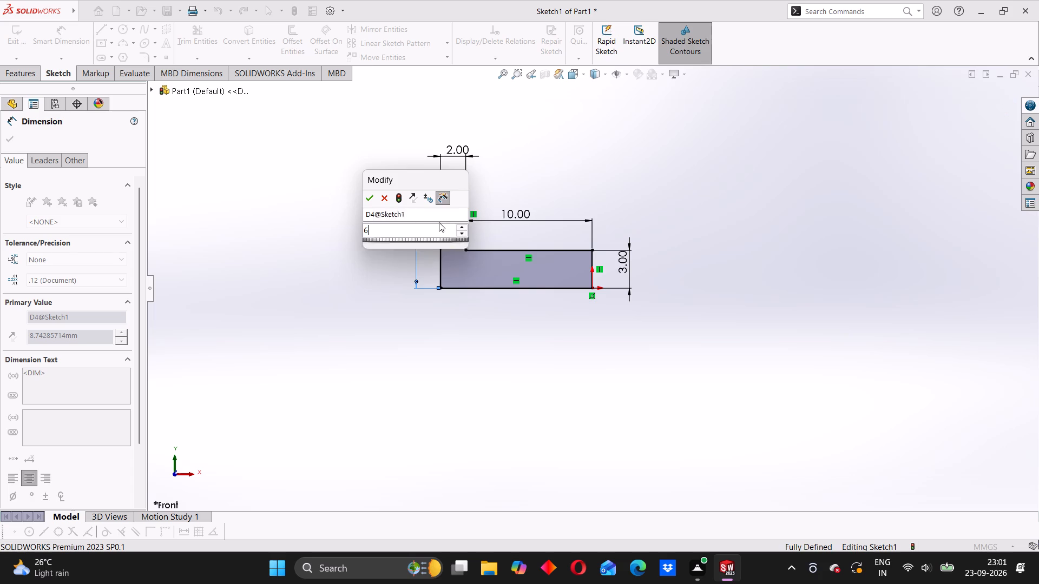
left_click(460, 372)
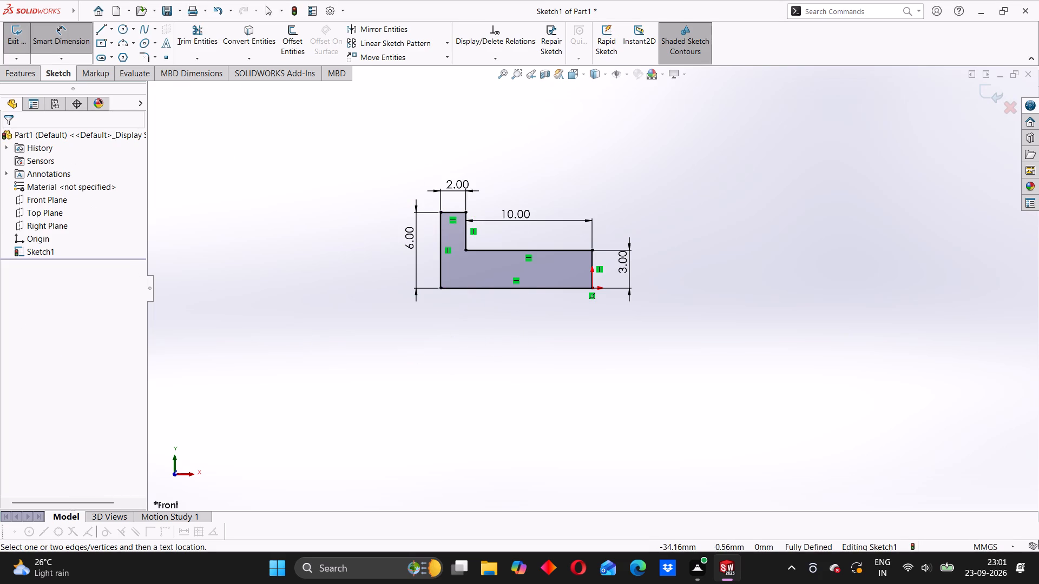
Revolve the L-shaped profile 360° about its bottom horizontal line to form a solid headed pin.
double_click(23, 82)
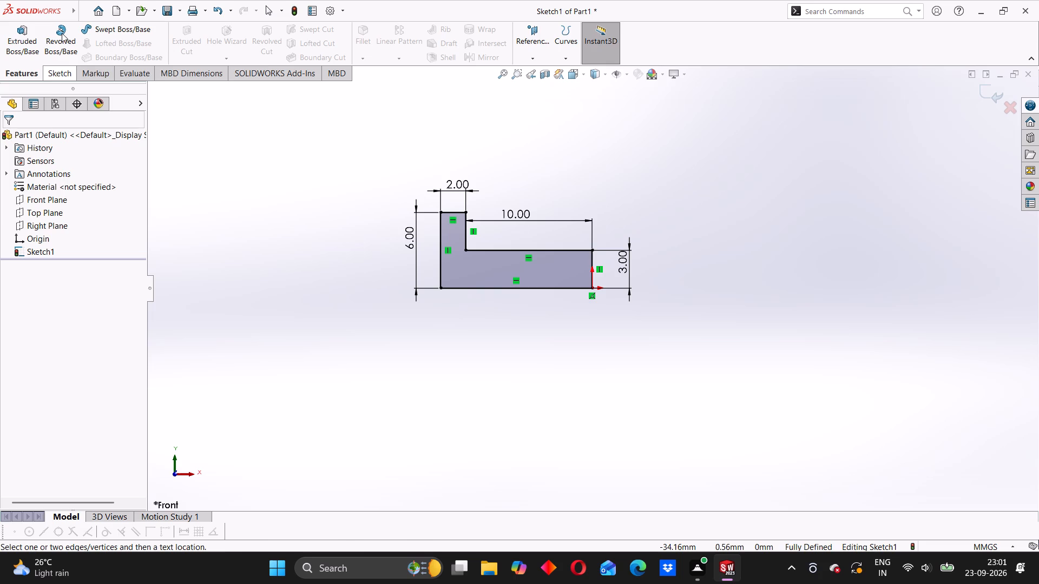
left_click(61, 35)
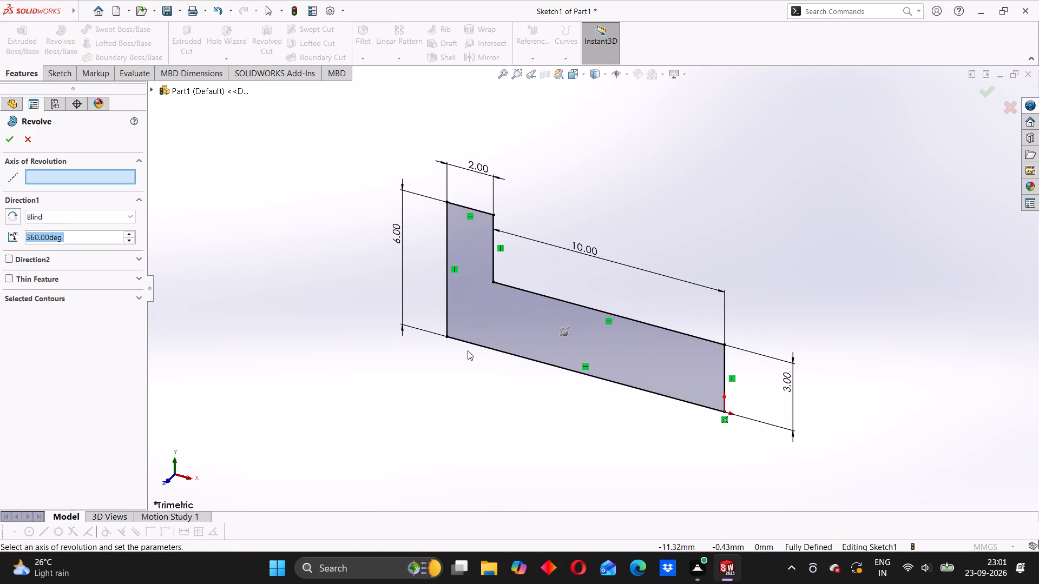
left_click(497, 351)
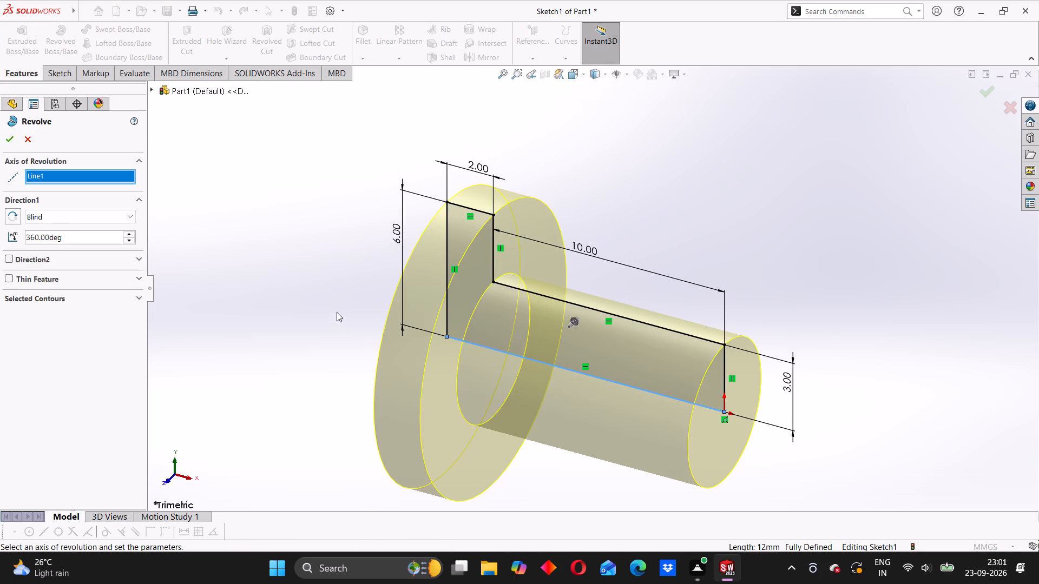
middle_click_drag(327, 313, 383, 328)
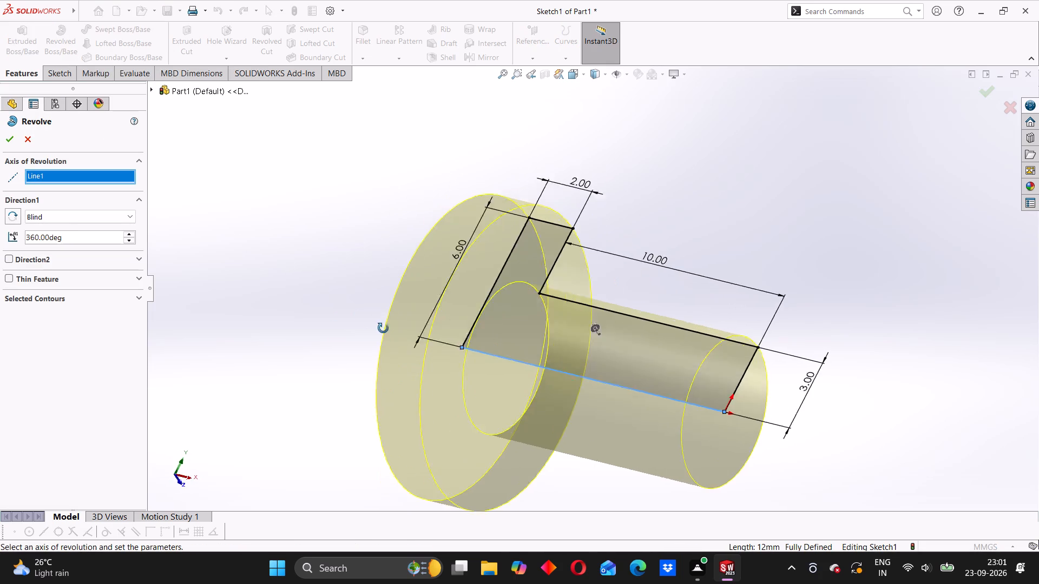
middle_click_drag(383, 328, 343, 337)
left_click(5, 144)
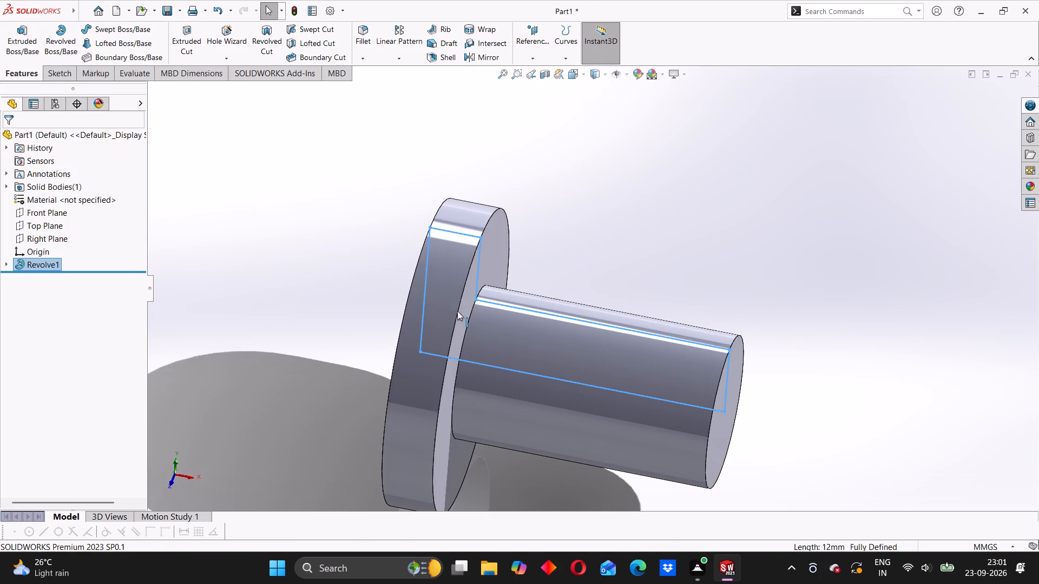
Examine the head and shank of the revolved pin from several sides.
scroll(446, 348, "down", 2)
scroll(446, 348, "up", 3)
middle_click_drag(394, 341, 525, 362)
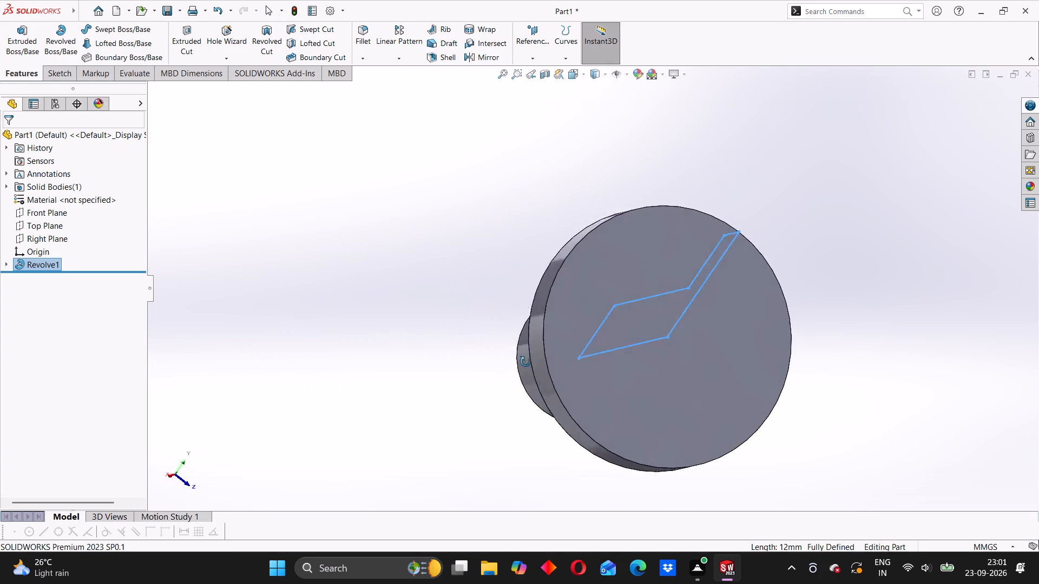
middle_click_drag(525, 362, 389, 364)
key("Escape")
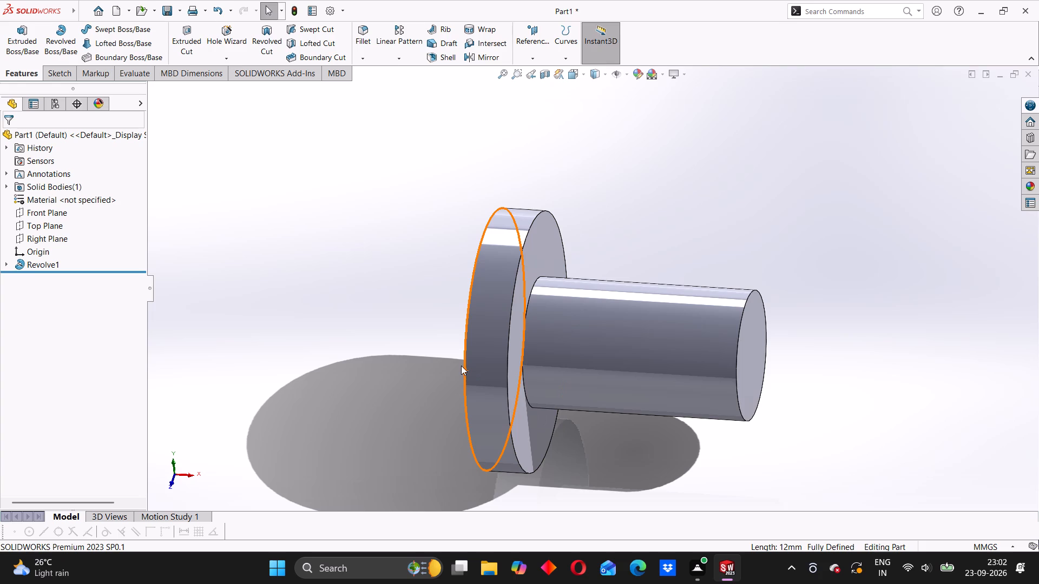
middle_click_drag(468, 375, 492, 380)
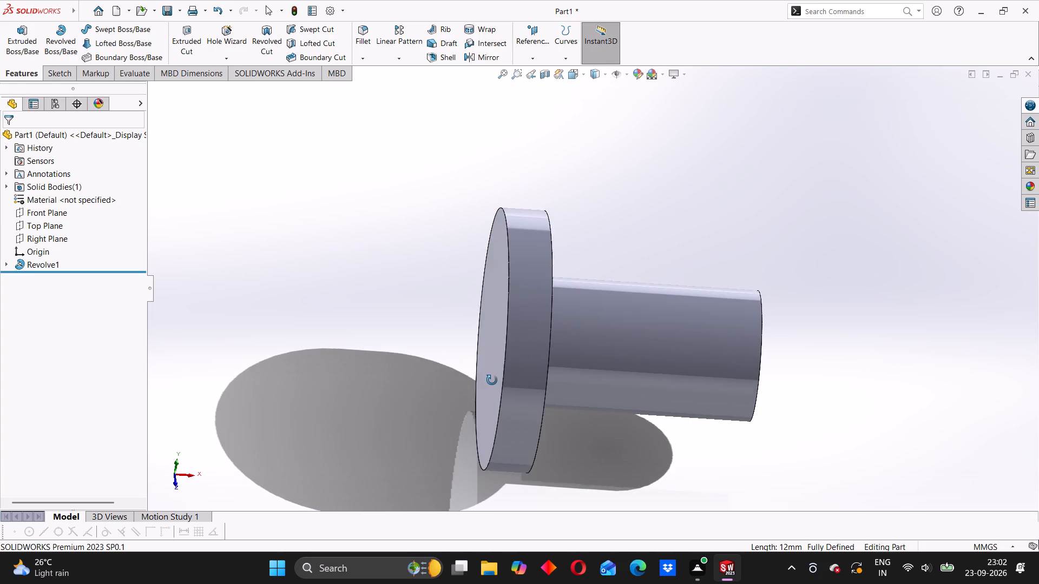
middle_click_drag(492, 380, 504, 381)
scroll(505, 381, "up", 4)
middle_click_drag(586, 374, 595, 383)
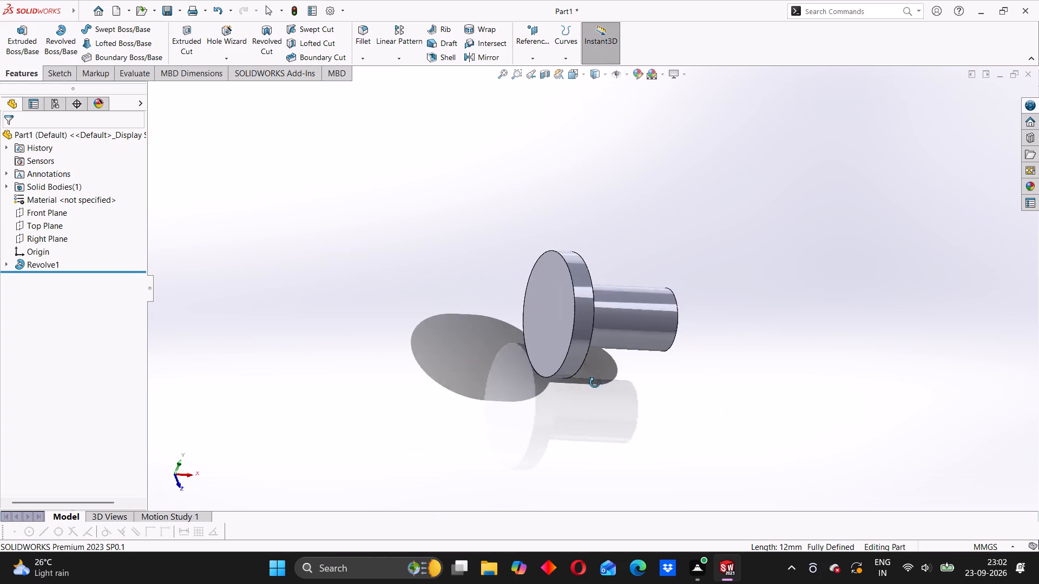
middle_click_drag(595, 383, 522, 395)
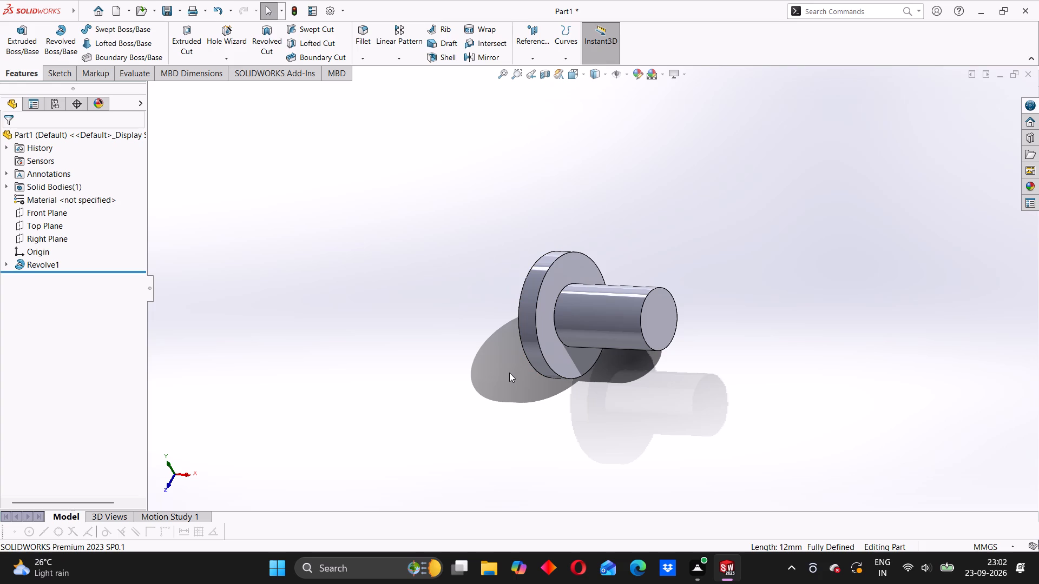
scroll(509, 373, "up", 1)
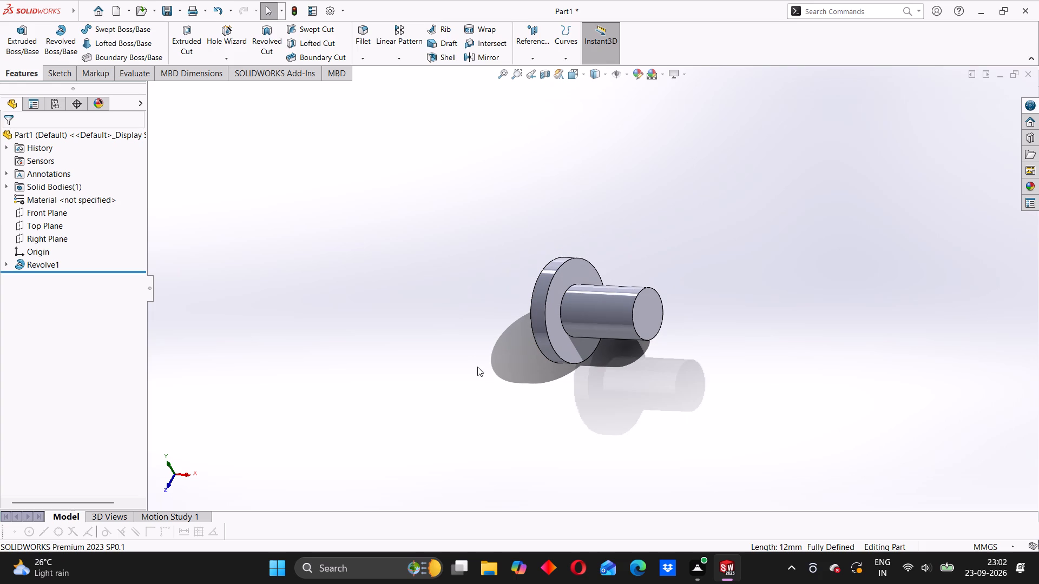
middle_click_drag(477, 367, 601, 382)
middle_click_drag(580, 410, 469, 394)
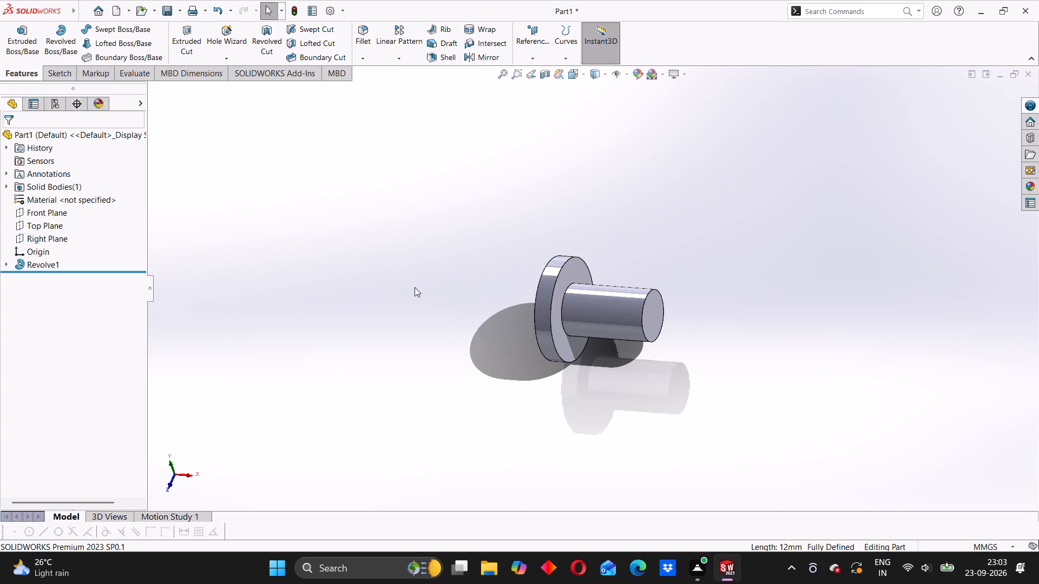
left_click(202, 9)
left_click(207, 134)
middle_click_drag(411, 249, 422, 261)
middle_click_drag(422, 261, 505, 293)
left_click(559, 310)
left_click(719, 216)
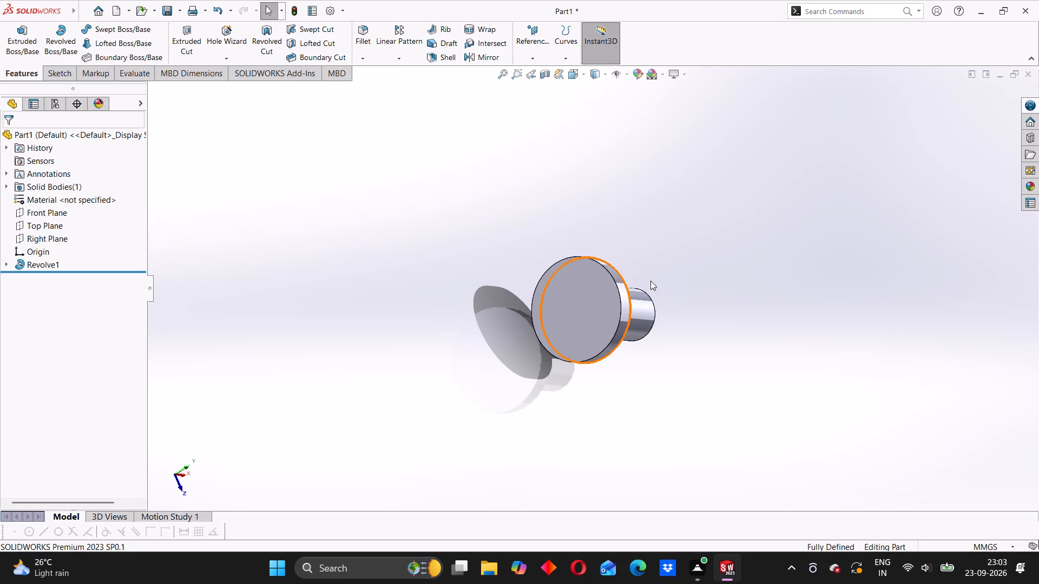
middle_click_drag(657, 281, 633, 297)
scroll(600, 297, "up", 3)
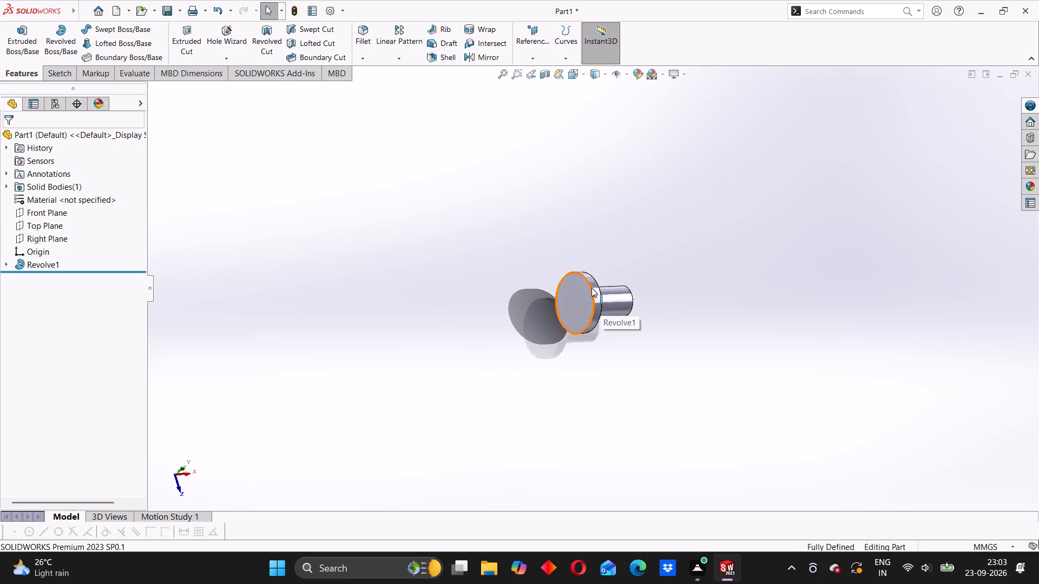
Apply a bright red standard colour appearance to the whole headed pin part.
left_click(591, 288)
left_click(686, 301)
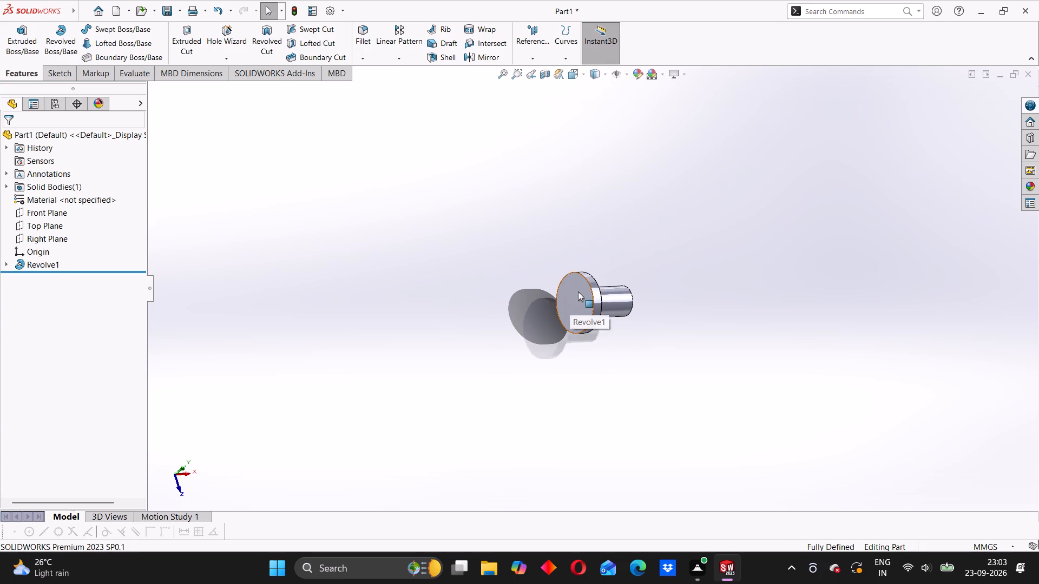
left_click(581, 290)
left_click(693, 237)
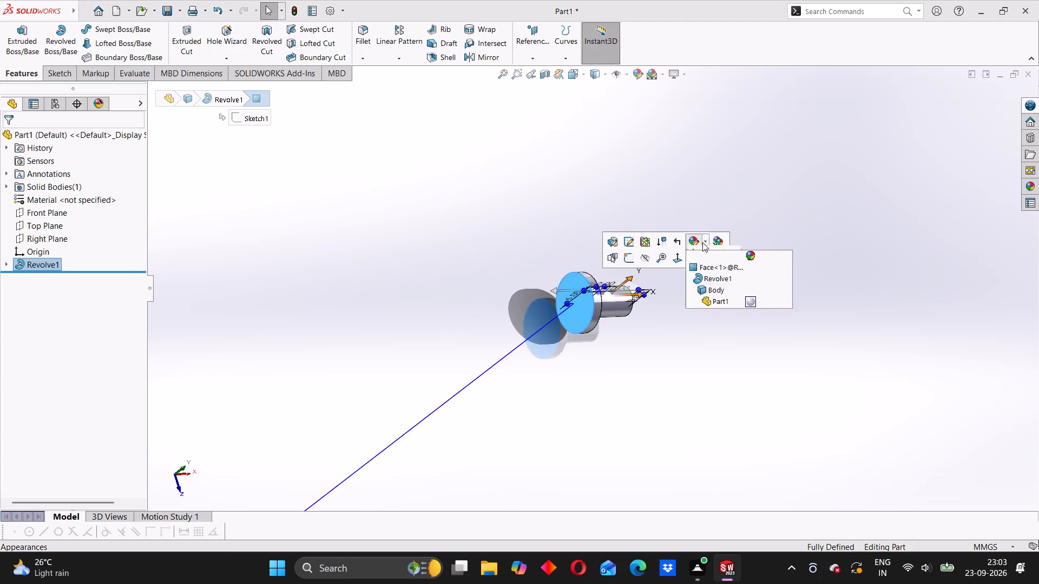
left_click(702, 238)
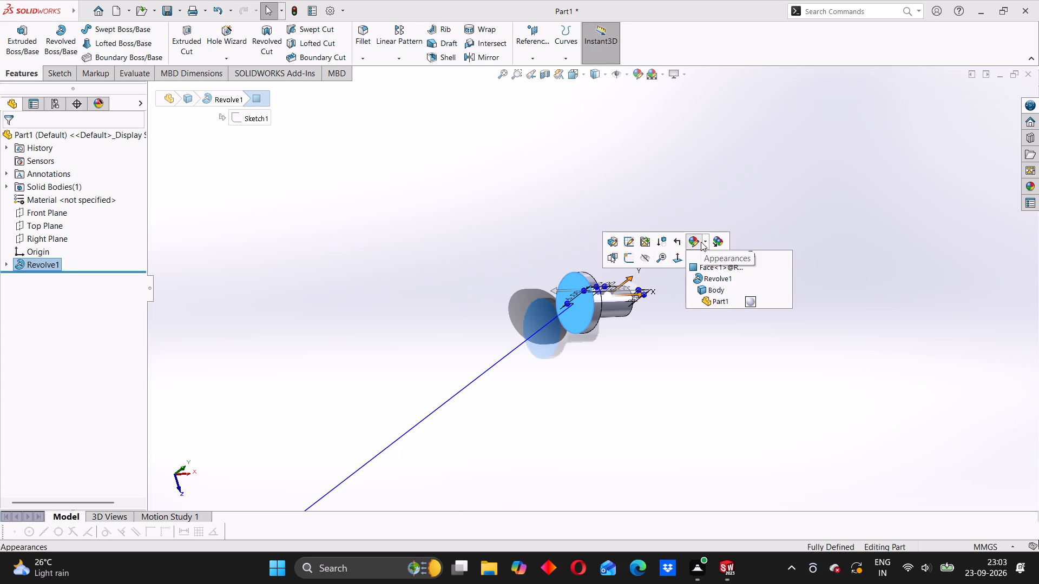
left_click(713, 304)
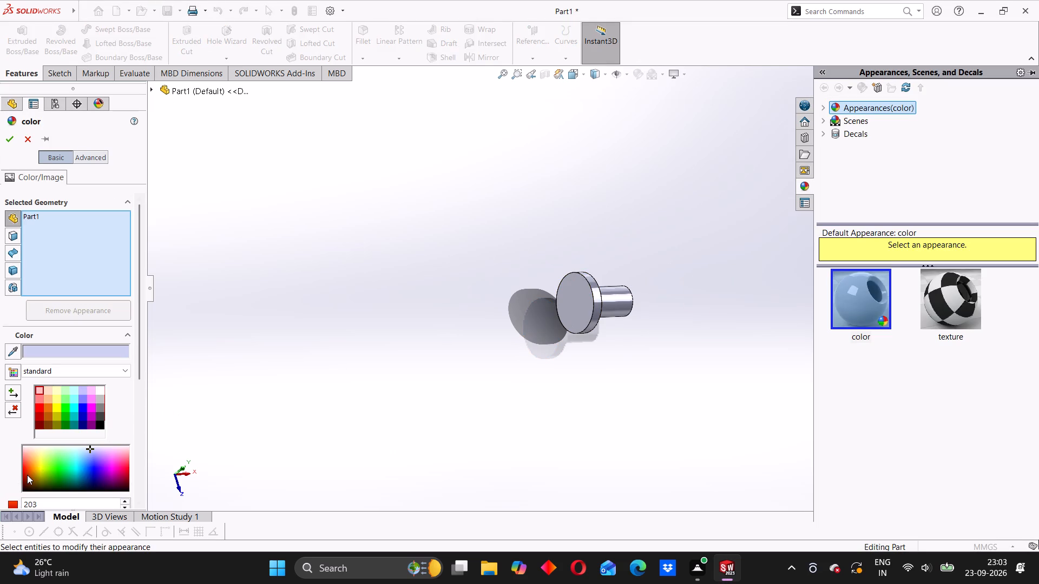
left_click(27, 475)
left_click(36, 424)
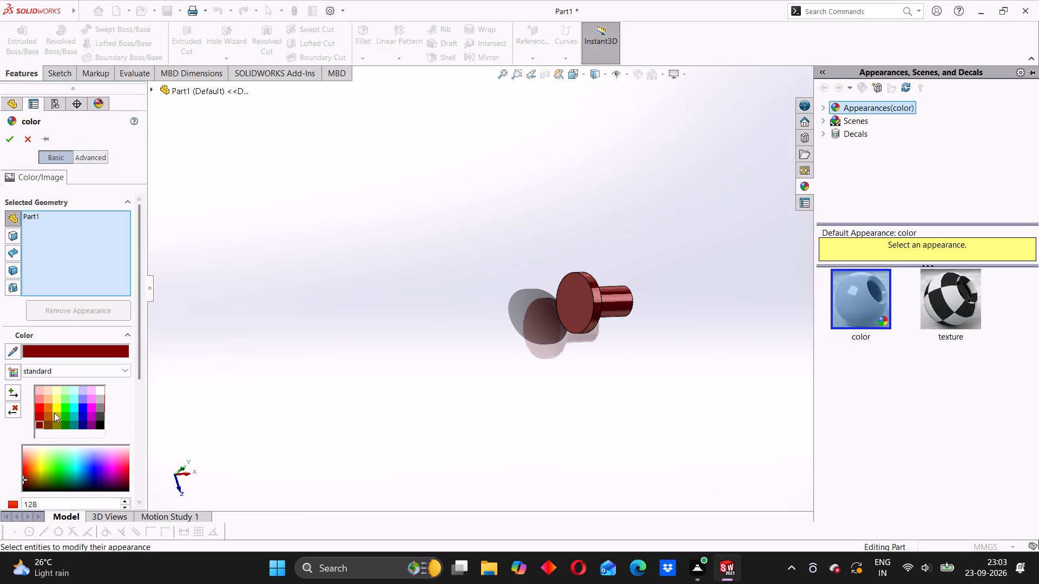
left_click(38, 409)
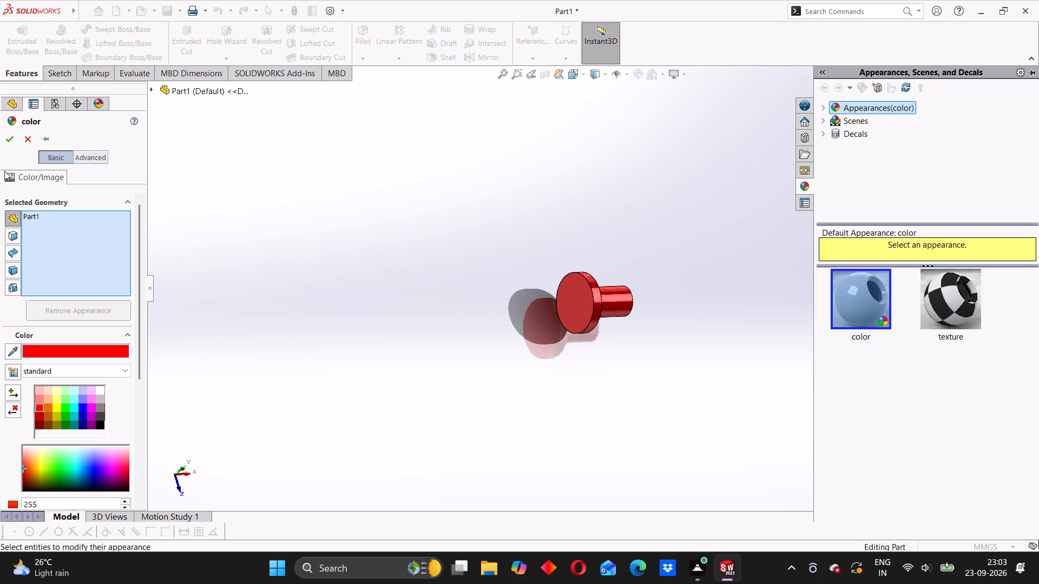
left_click(9, 136)
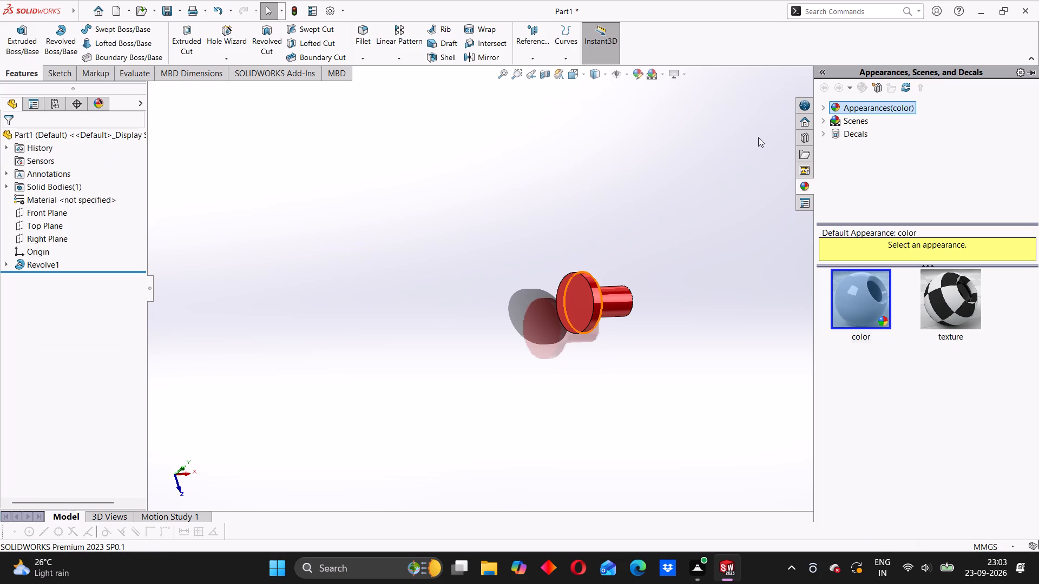
left_click(763, 176)
Save the pin as a SOLIDWORKS part named Part3 in the ASSEMBLY 1 folder.
left_click(180, 11)
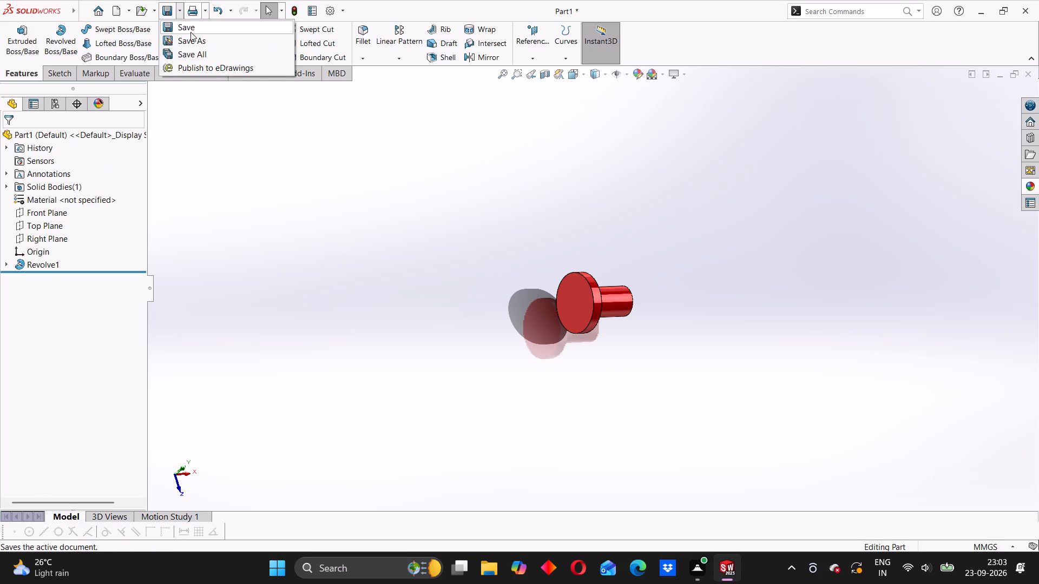
left_click(195, 41)
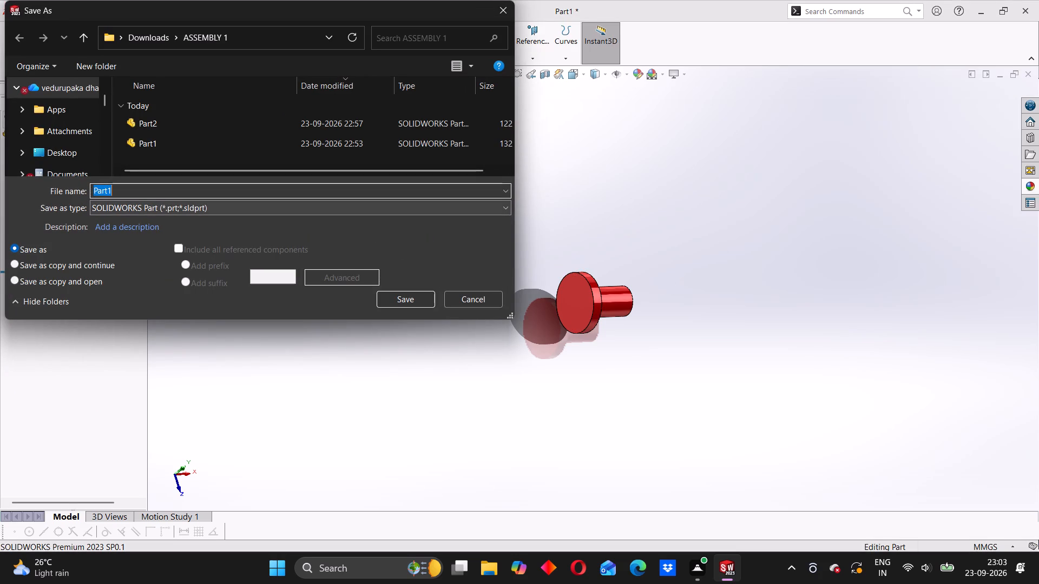
left_click(121, 191)
left_click(118, 191)
key("backslash")
key("BackSpace")
key("BackSpace")
key("3")
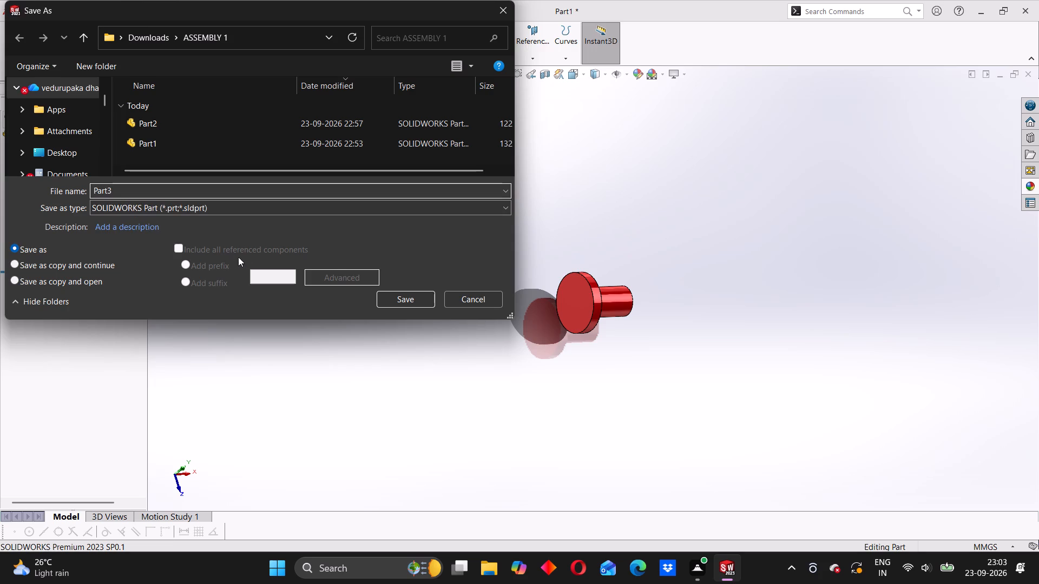
left_click(398, 301)
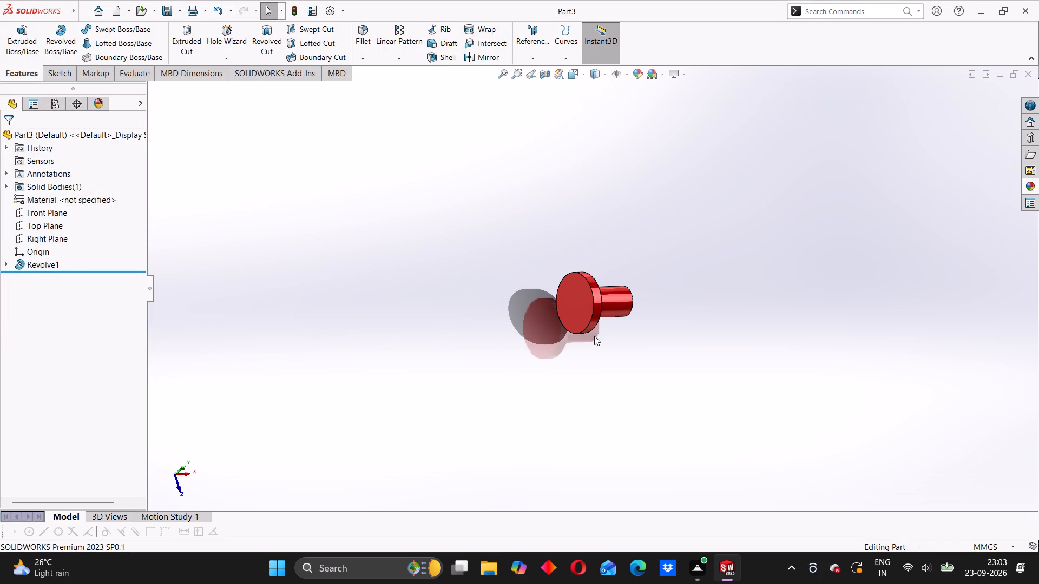
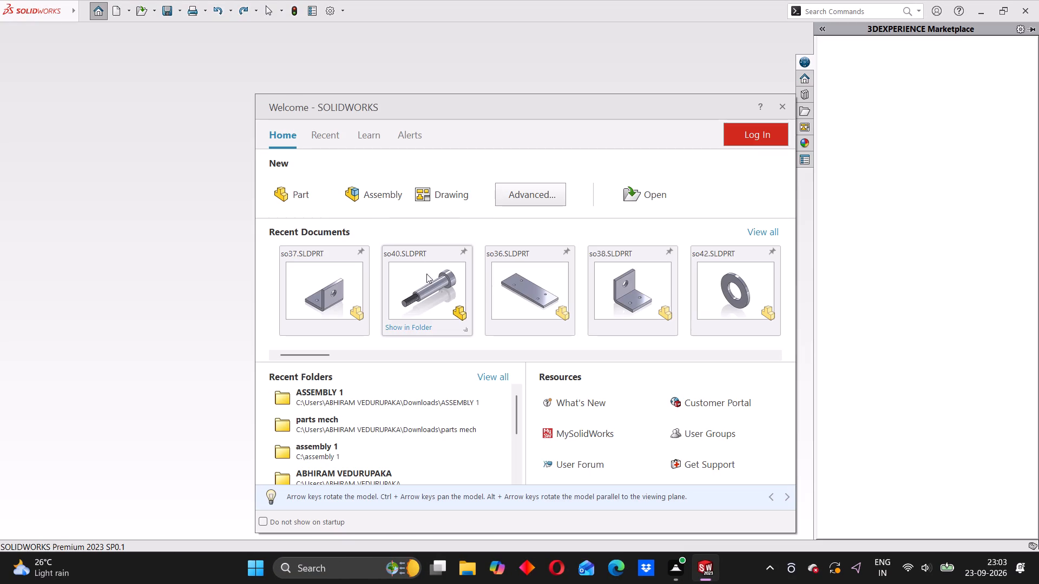
Create a new part and open a sketch on the Front Plane.
left_click(317, 203)
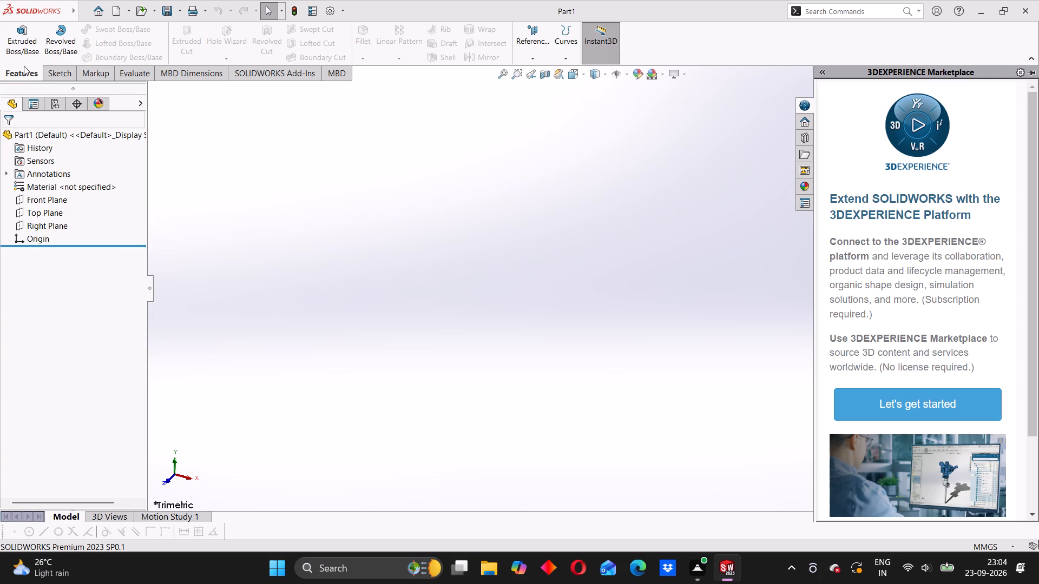
left_click(44, 193)
left_click(44, 201)
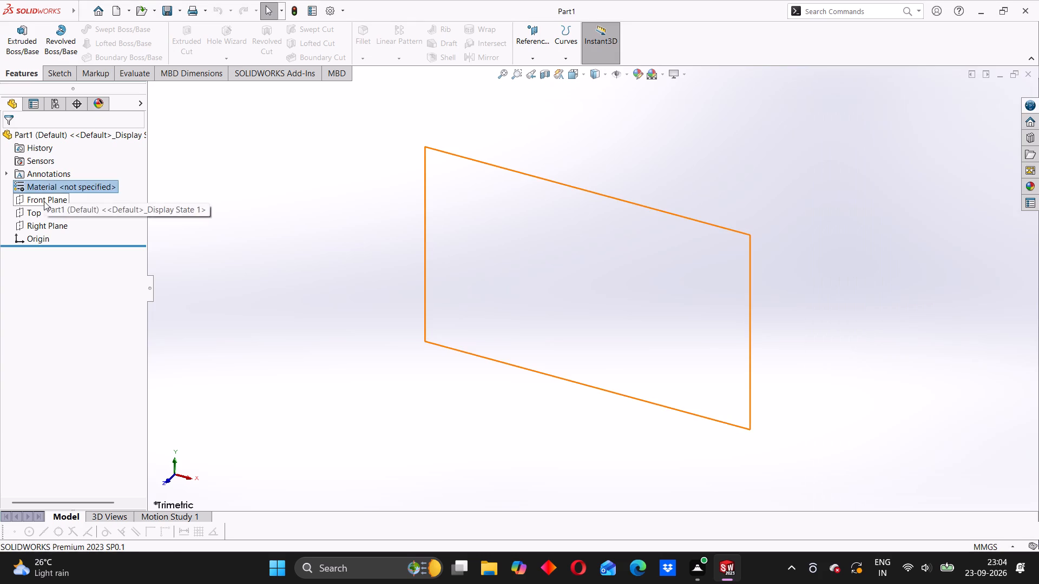
left_click(53, 189)
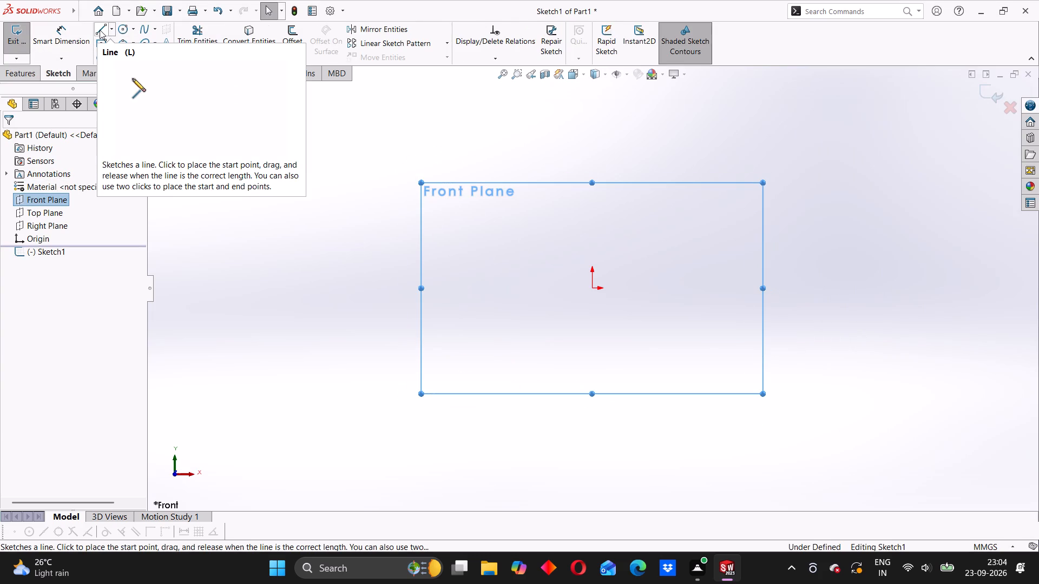
Sketch an open five-line stepped profile from the origin: about 21 mm up, 86 mm along negative X, 7 mm up, further along, and 28 mm down.
left_click(100, 30)
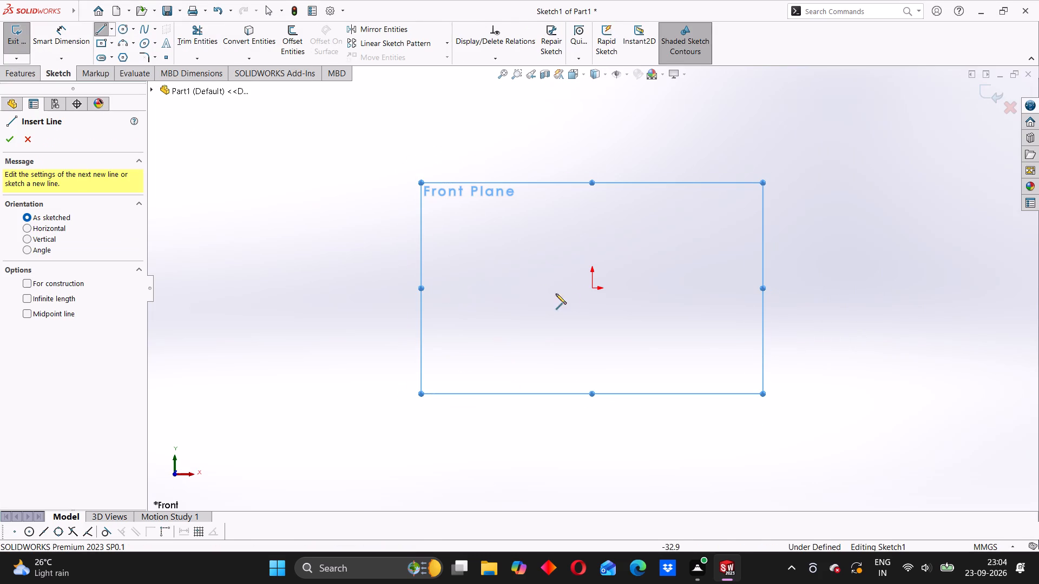
left_click(593, 288)
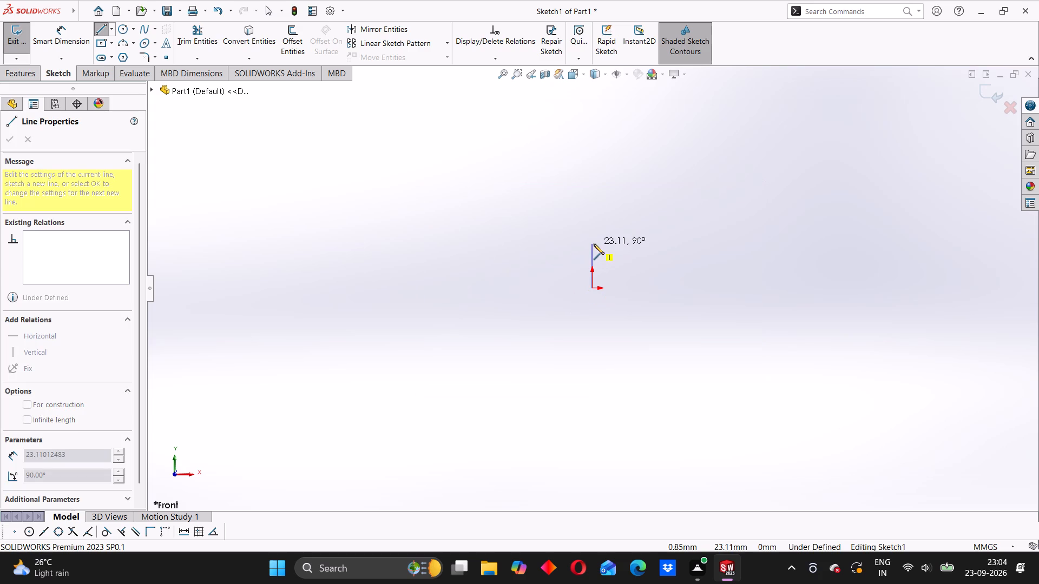
left_click(592, 248)
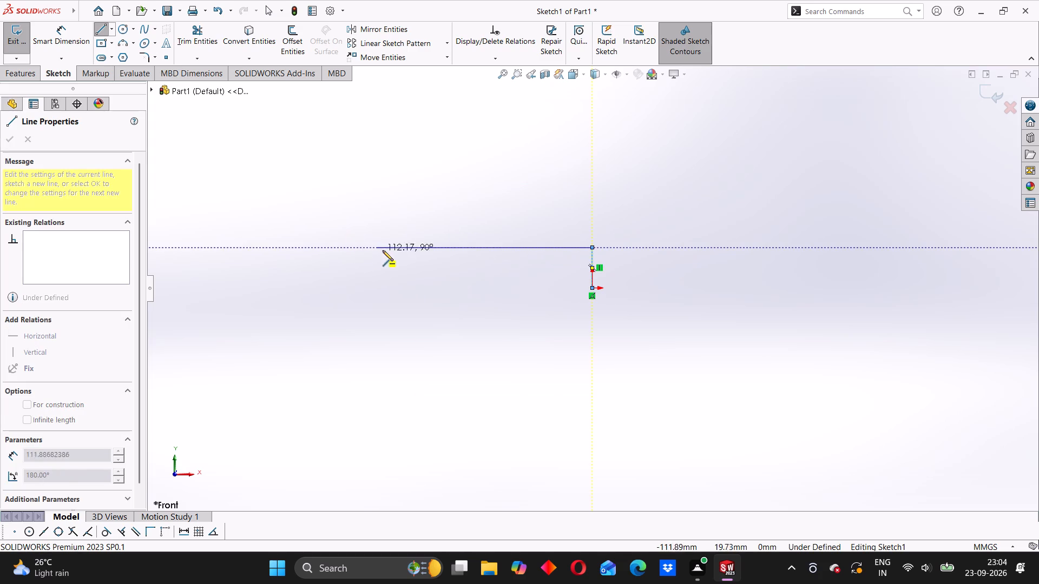
left_click(428, 250)
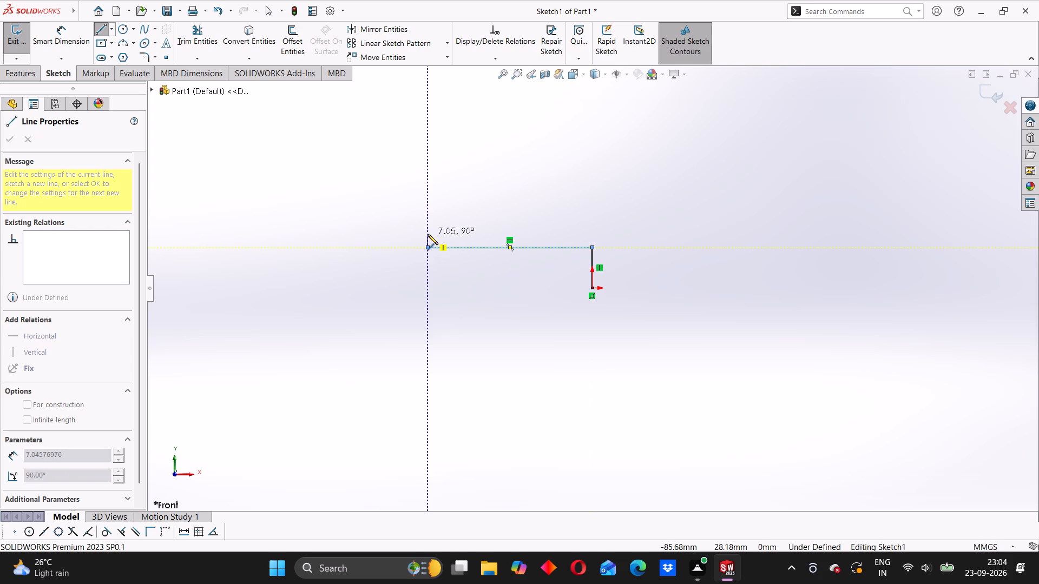
left_click(428, 234)
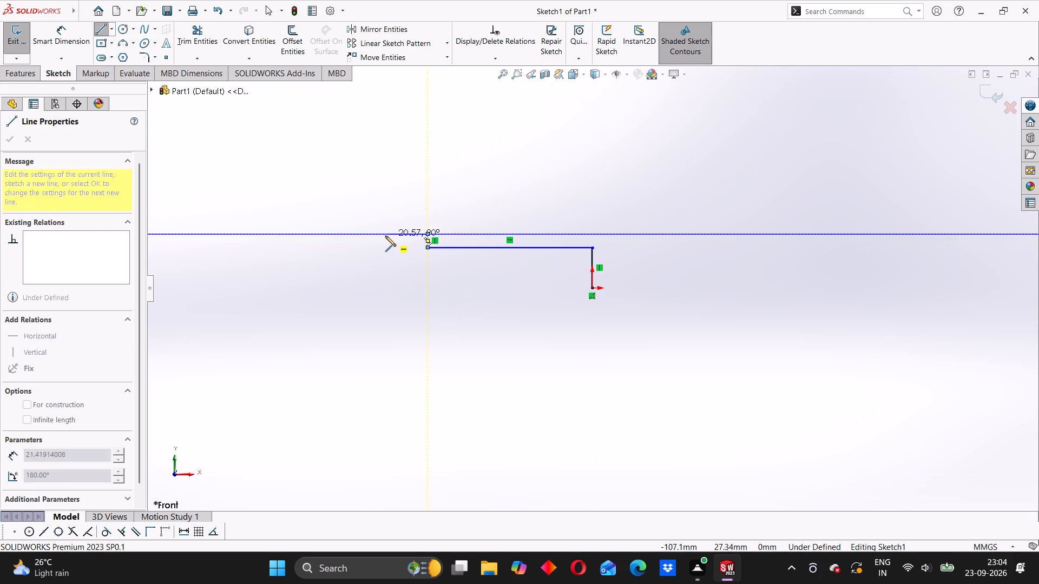
left_click(358, 233)
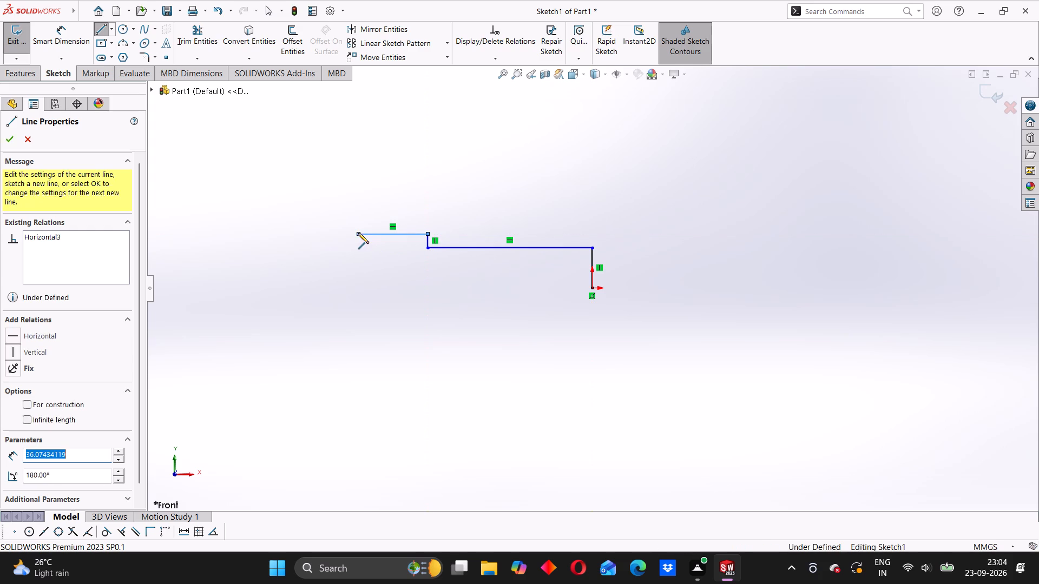
left_click(359, 288)
right_click(284, 236)
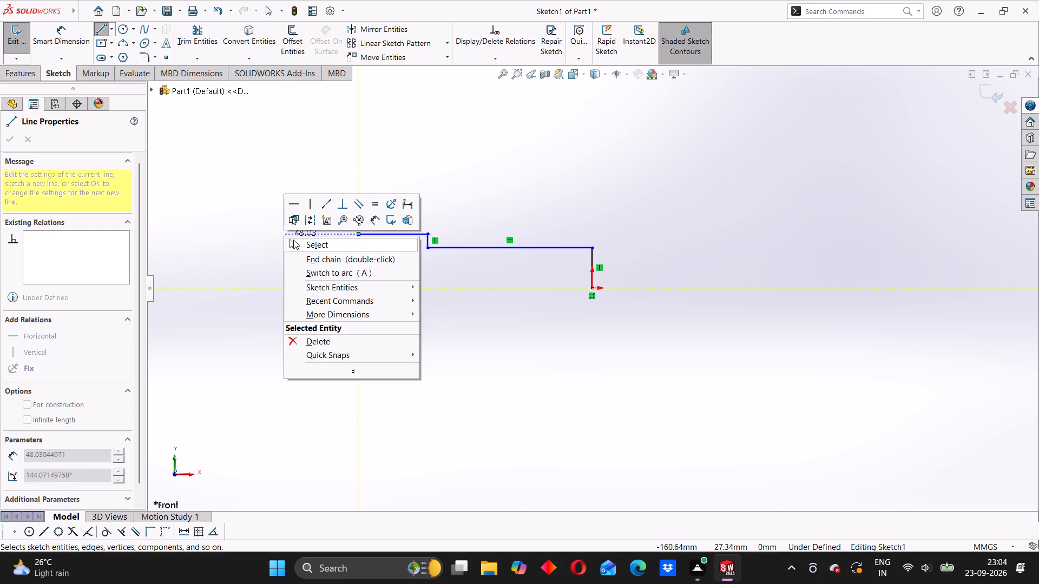
left_click(296, 242)
Dimension the vertical line at the origin to 6 mm and the vertical line at the far end to 7 mm.
left_click(65, 32)
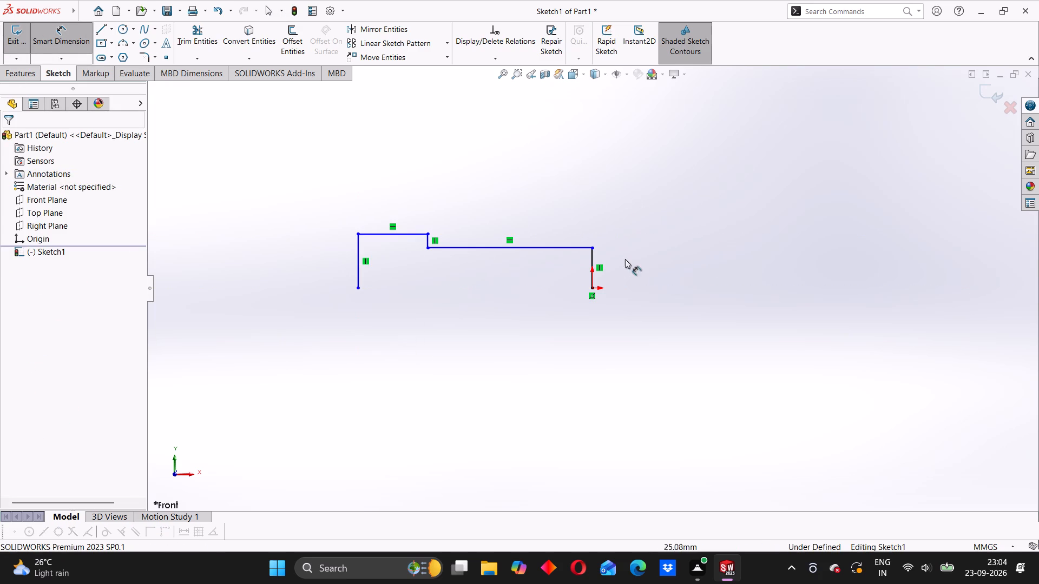
left_click(594, 262)
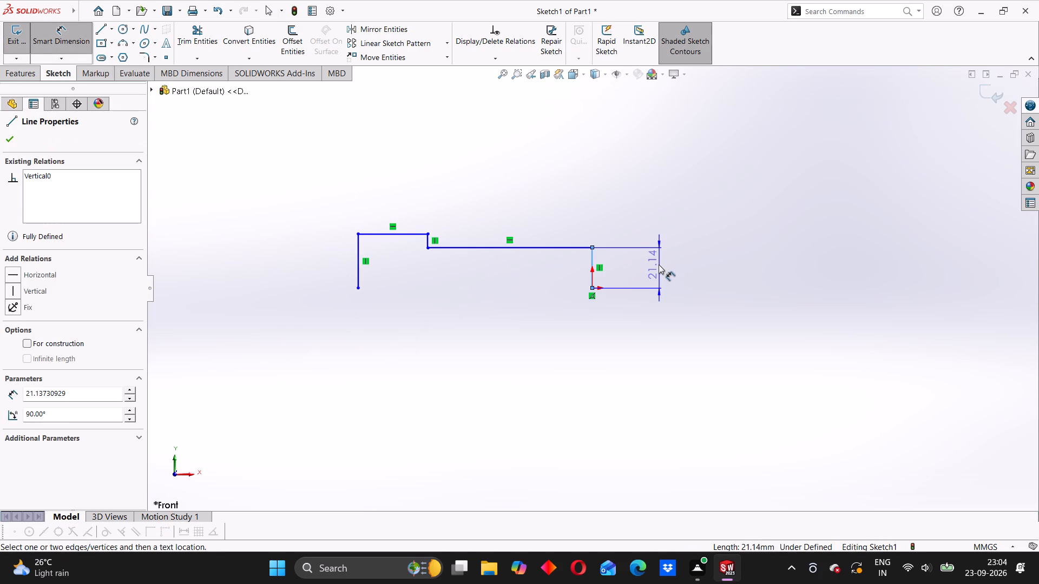
left_click(659, 264)
key("6")
key("Return")
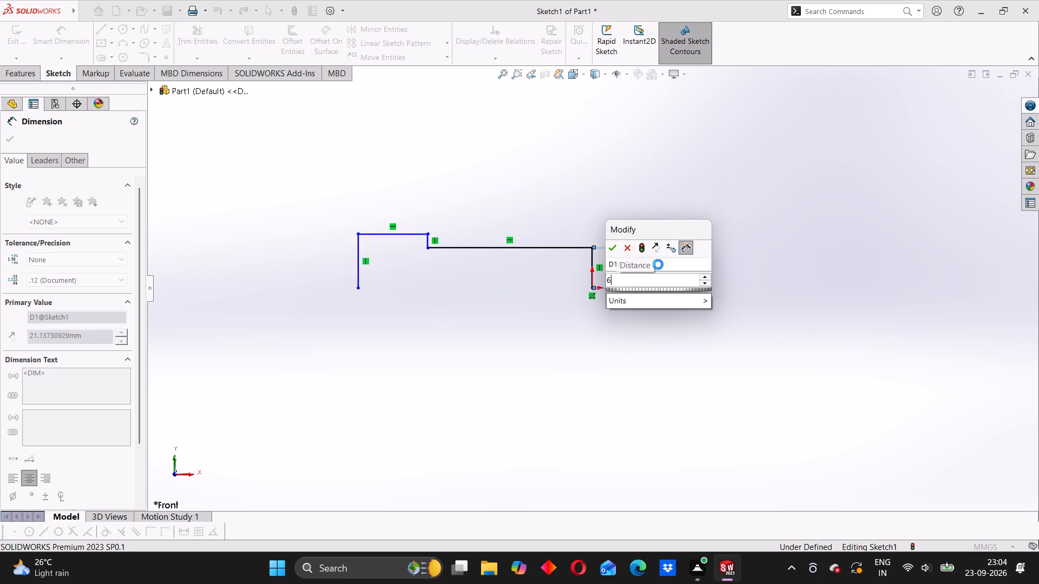
left_click(359, 254)
left_click(336, 258)
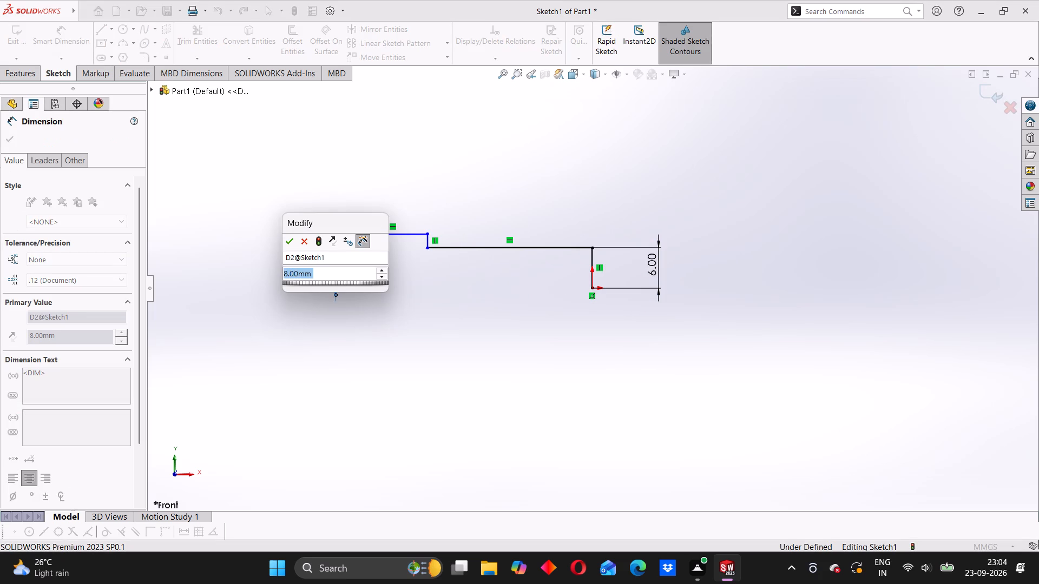
key("7")
key("Return")
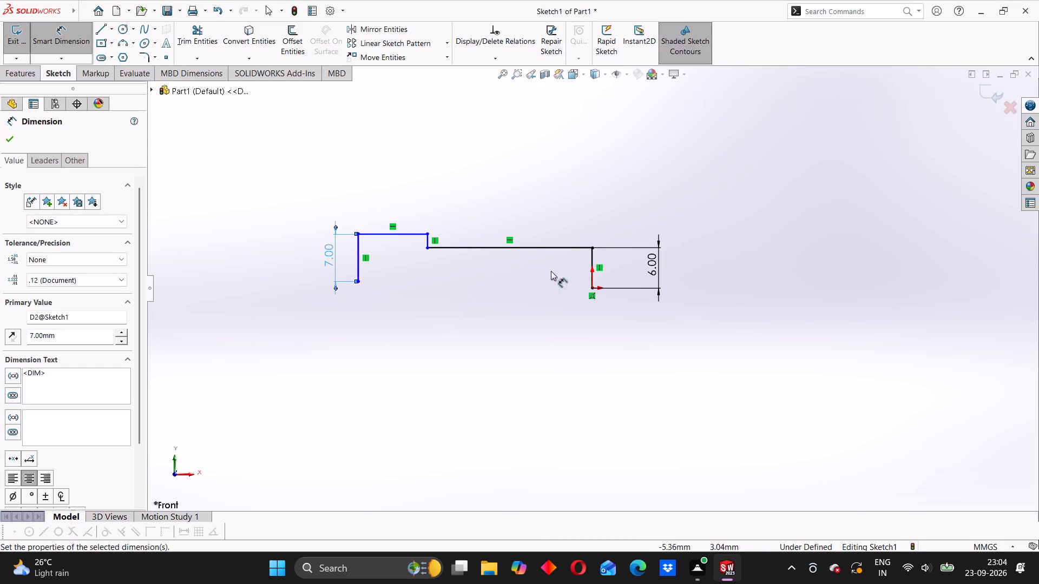
Dimension the long horizontal shank line to 33 mm and the short horizontal head line to 7 mm.
left_click(492, 247)
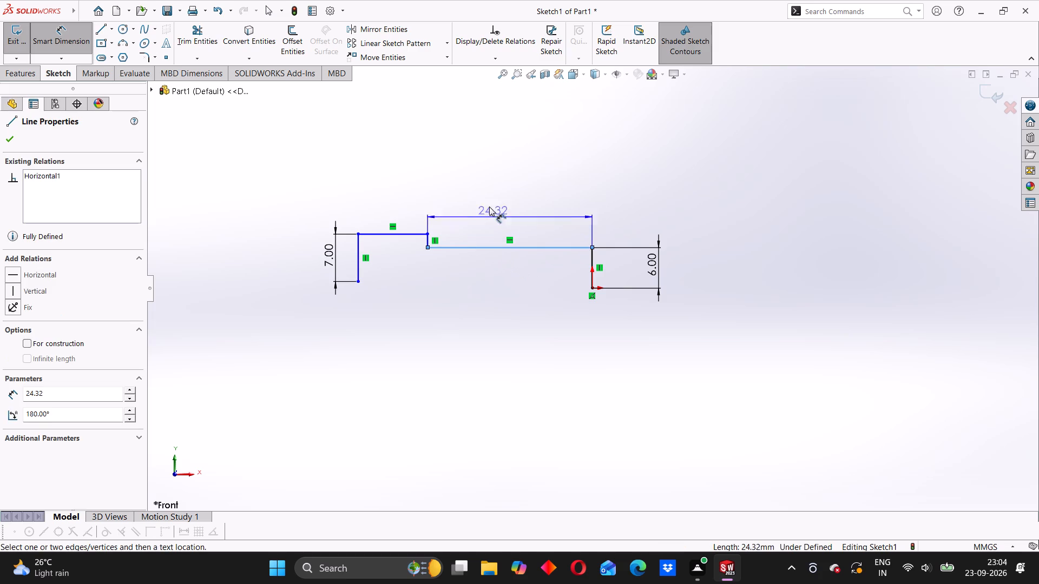
left_click(486, 201)
type("33")
key("Return")
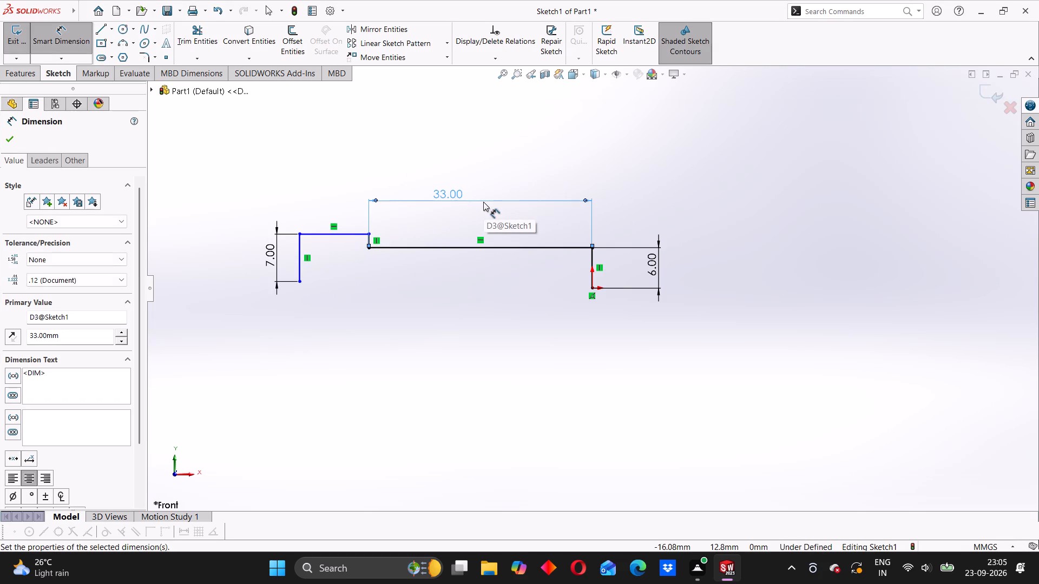
left_click(337, 236)
left_click(337, 198)
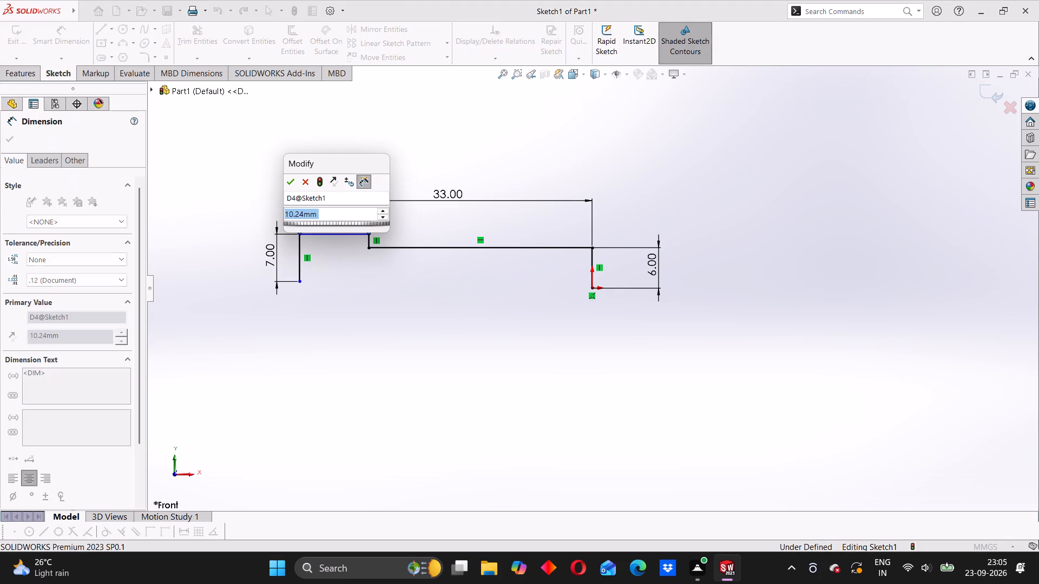
key("7")
key("Return")
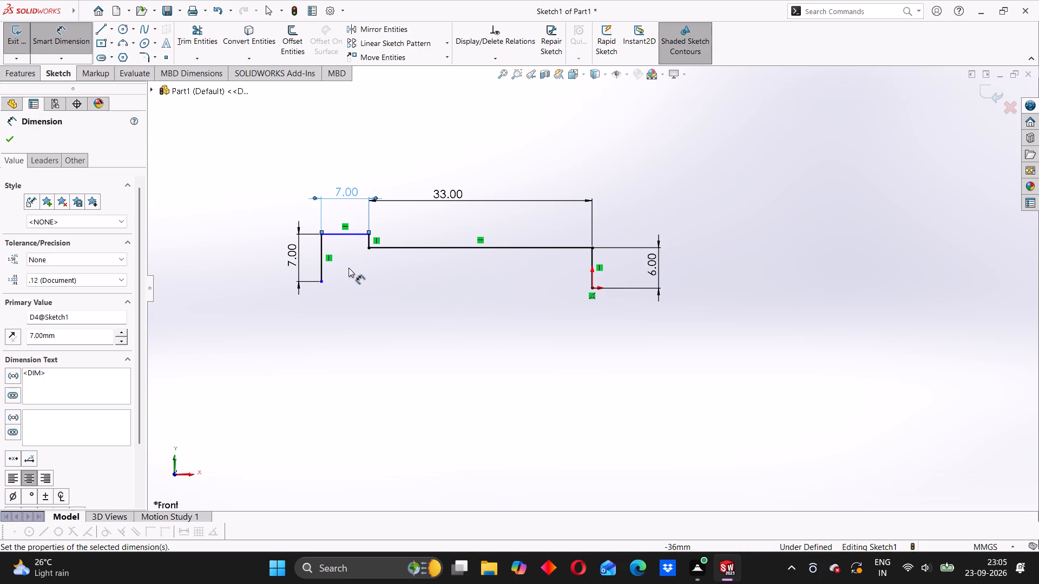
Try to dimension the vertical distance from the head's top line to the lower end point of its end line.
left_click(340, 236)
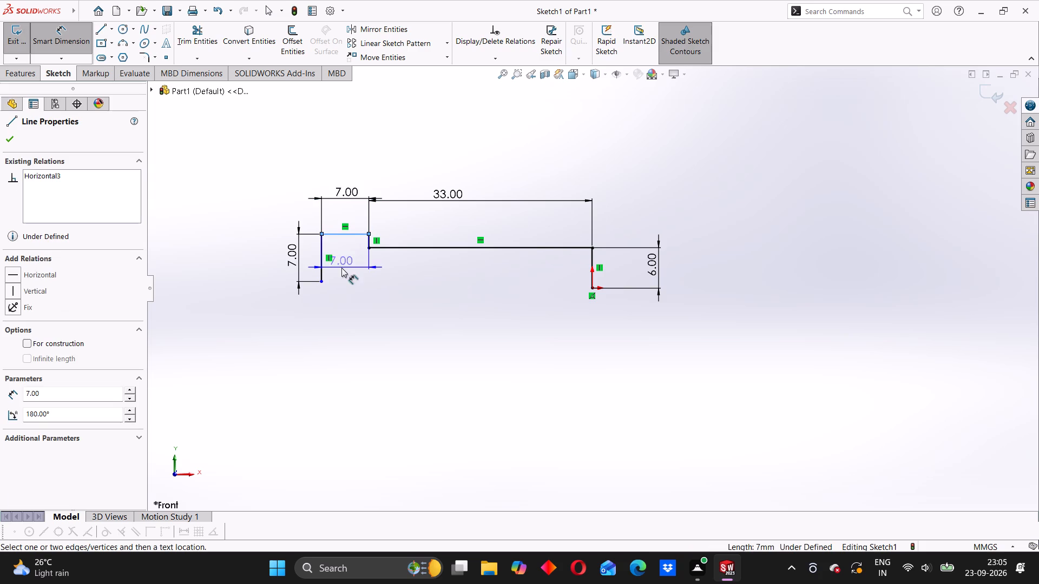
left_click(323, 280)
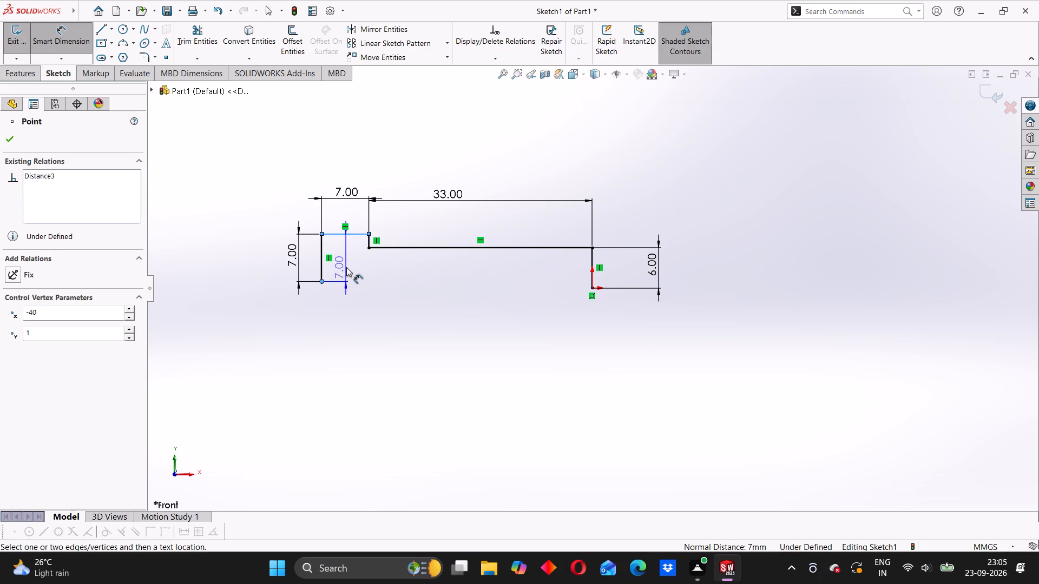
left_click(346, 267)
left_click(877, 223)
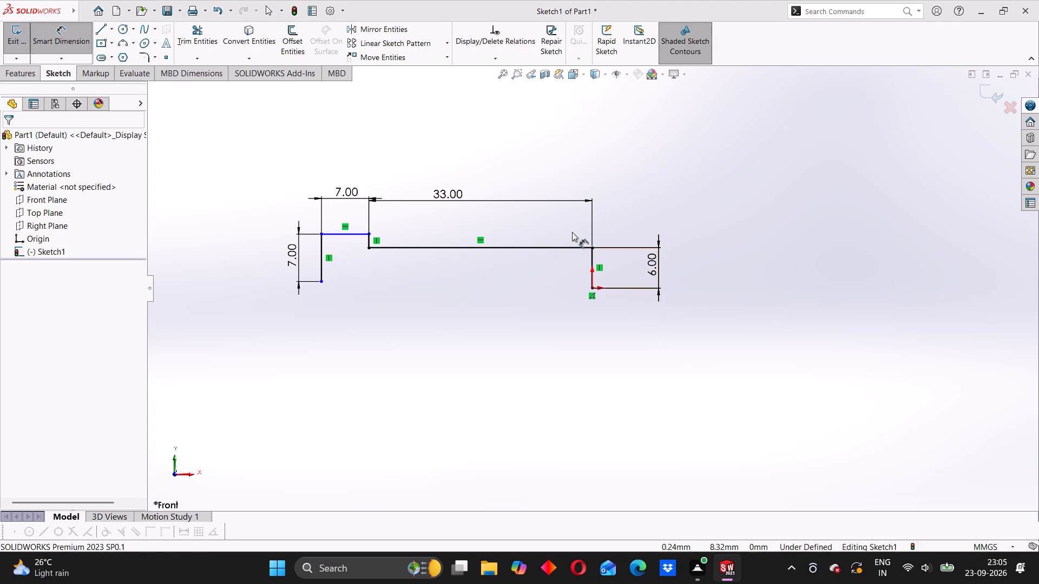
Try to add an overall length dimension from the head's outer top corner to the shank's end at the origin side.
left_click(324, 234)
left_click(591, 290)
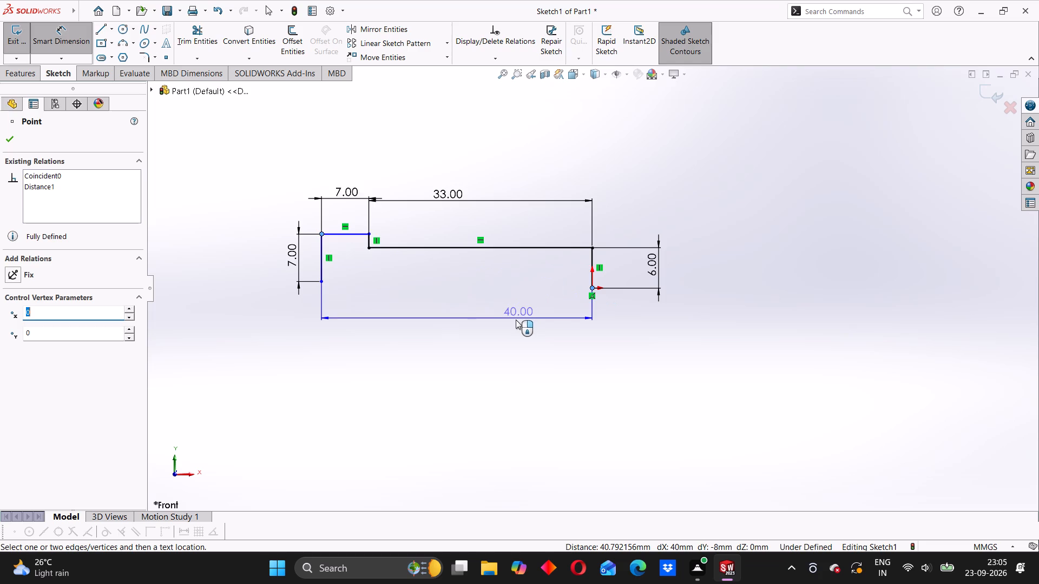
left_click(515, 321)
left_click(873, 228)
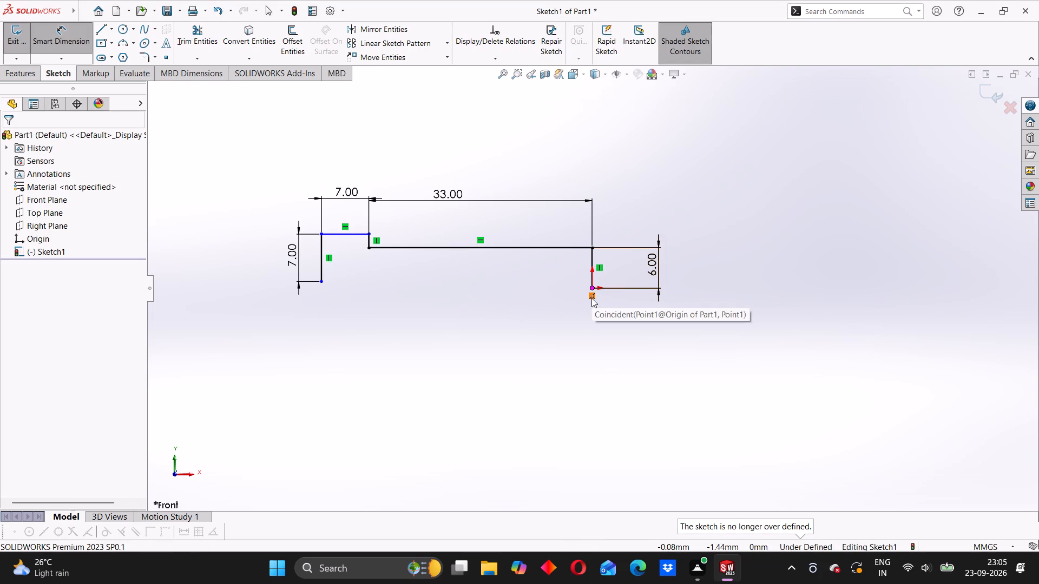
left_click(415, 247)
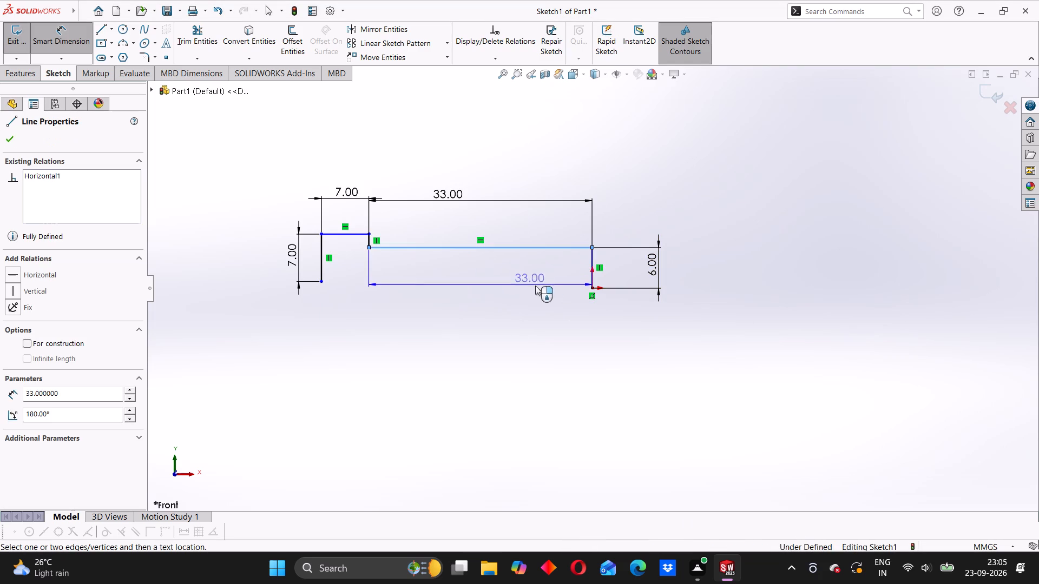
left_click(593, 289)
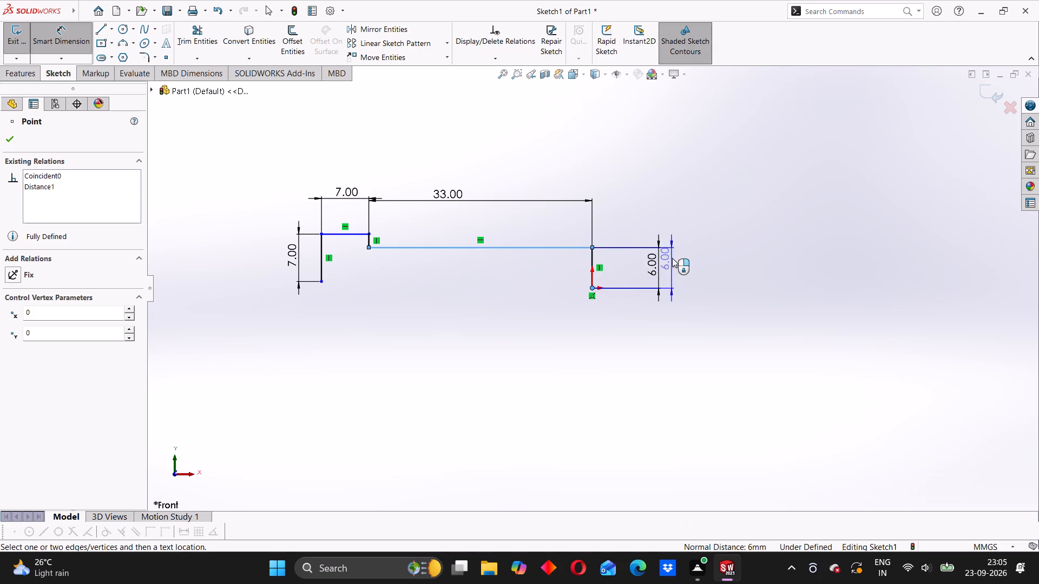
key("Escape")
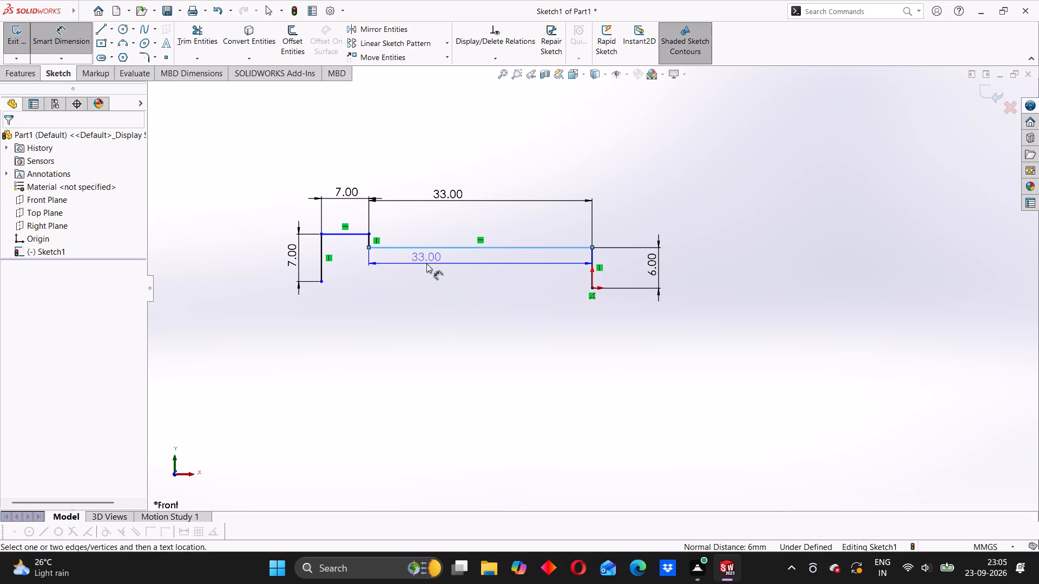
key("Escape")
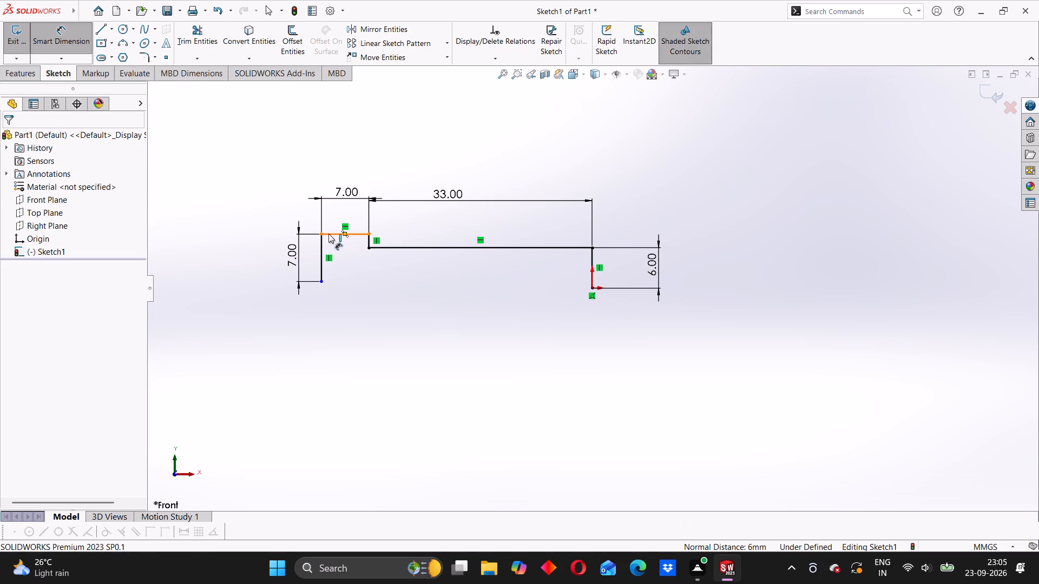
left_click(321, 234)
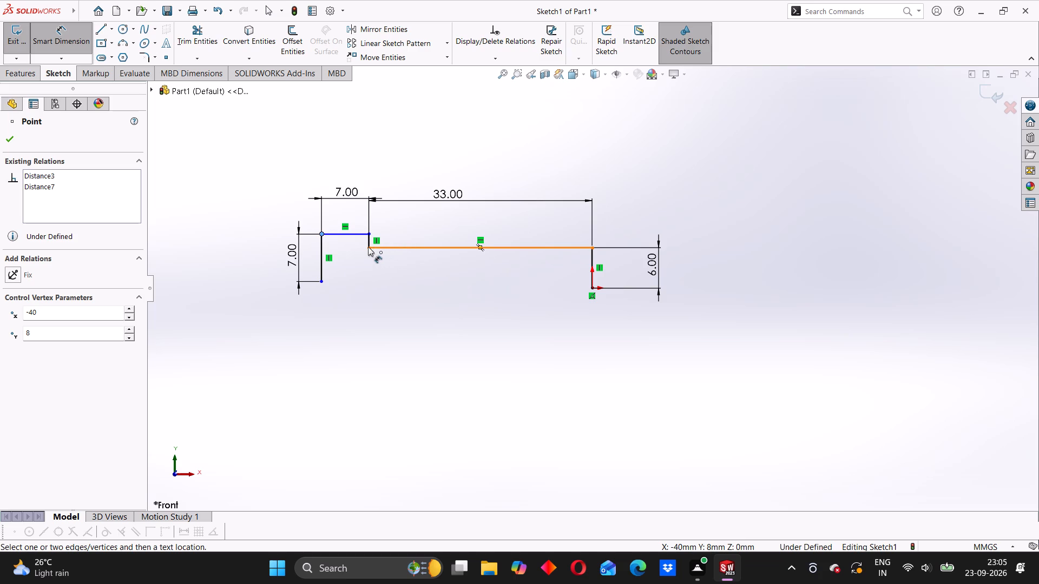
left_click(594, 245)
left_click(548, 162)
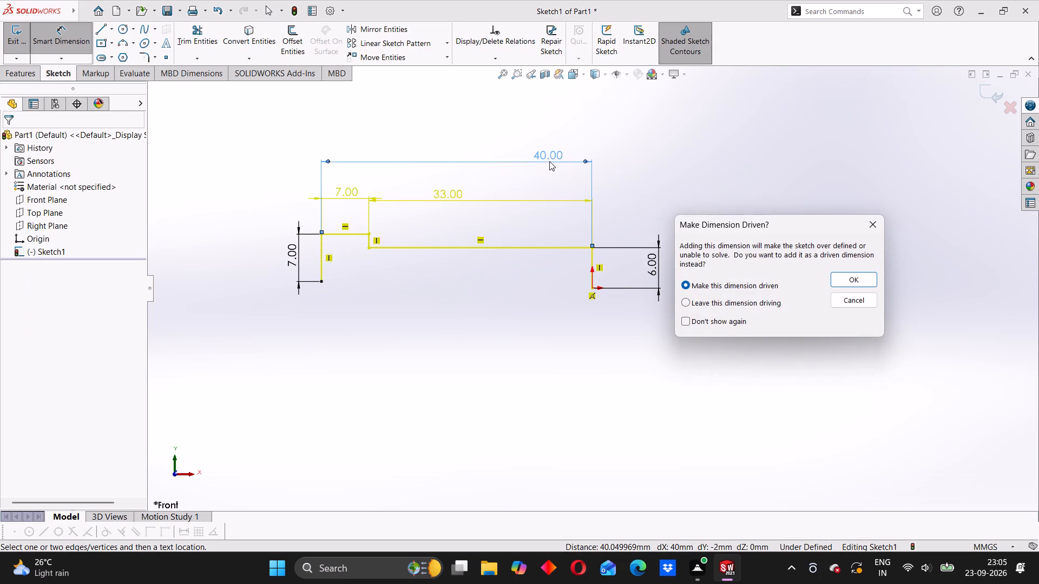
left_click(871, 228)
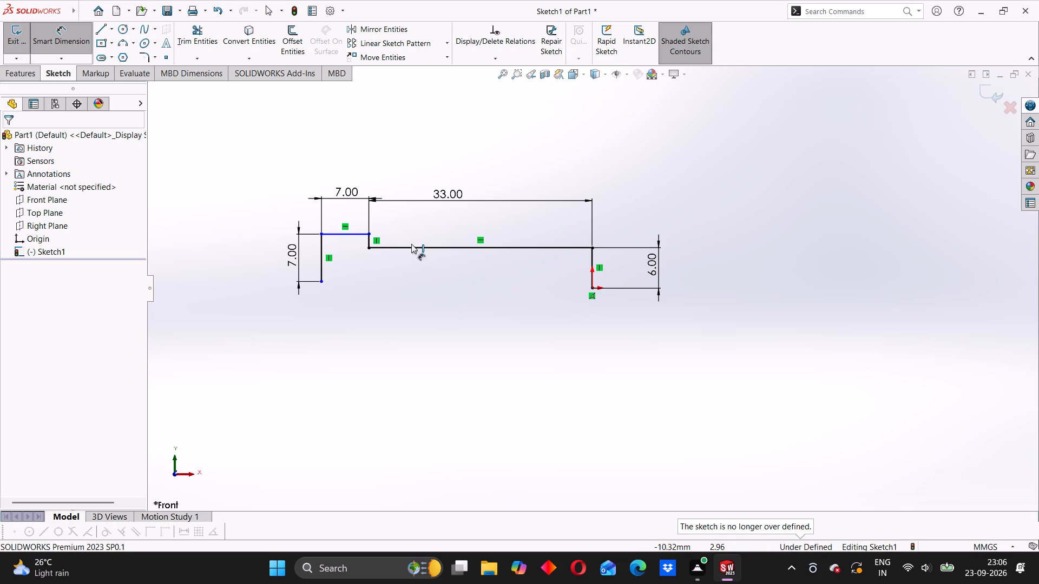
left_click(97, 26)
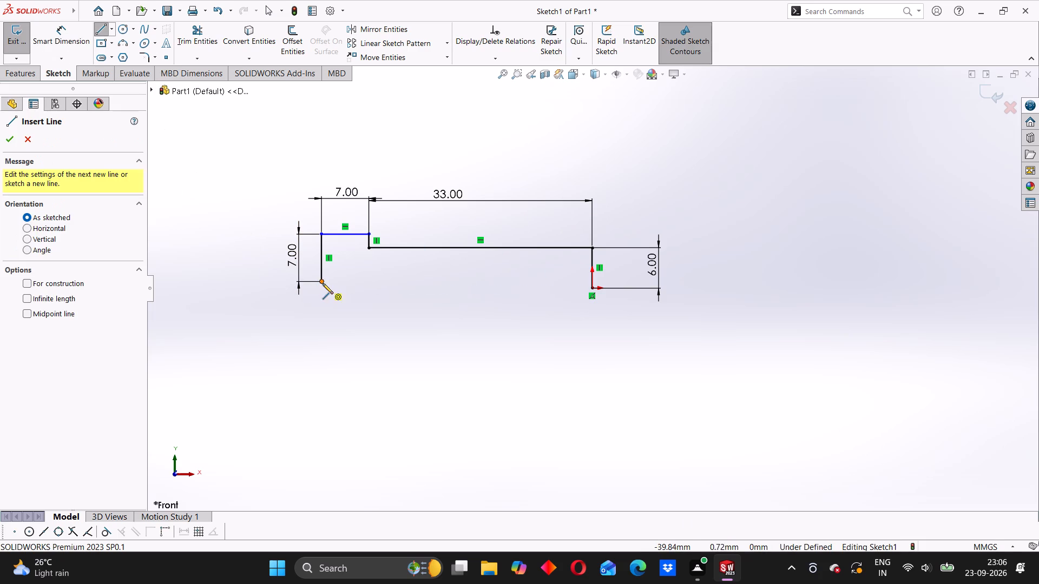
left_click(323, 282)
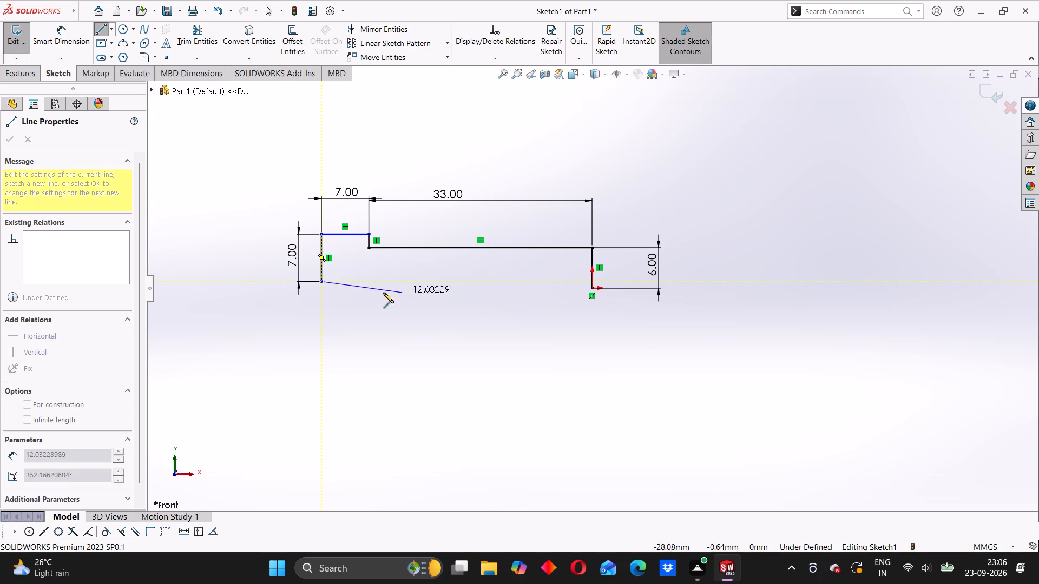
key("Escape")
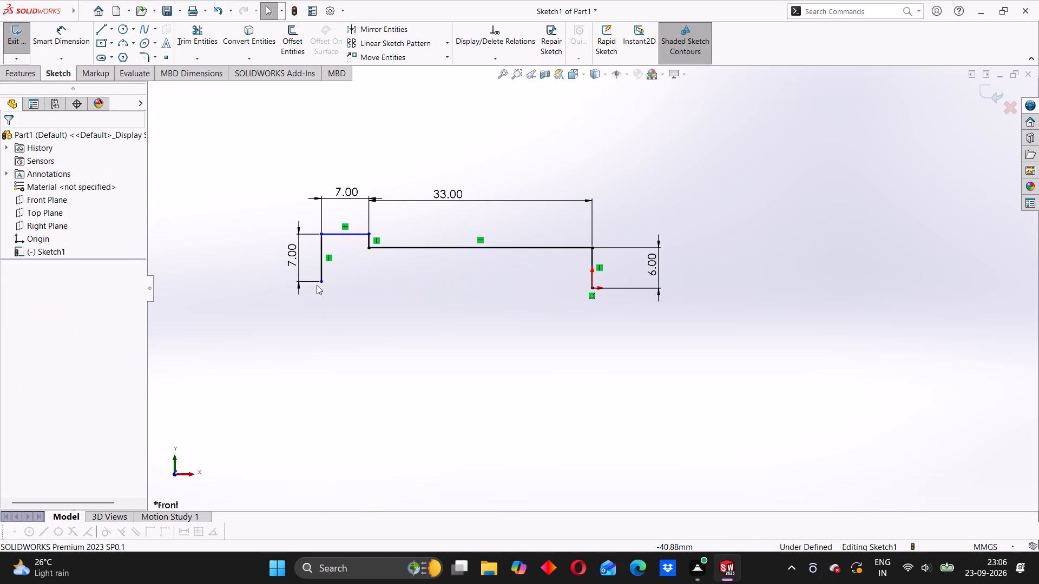
Move the lower end point of the head's end line to just below origin level, about Y -0.48 mm.
left_click_drag(321, 281, 321, 284)
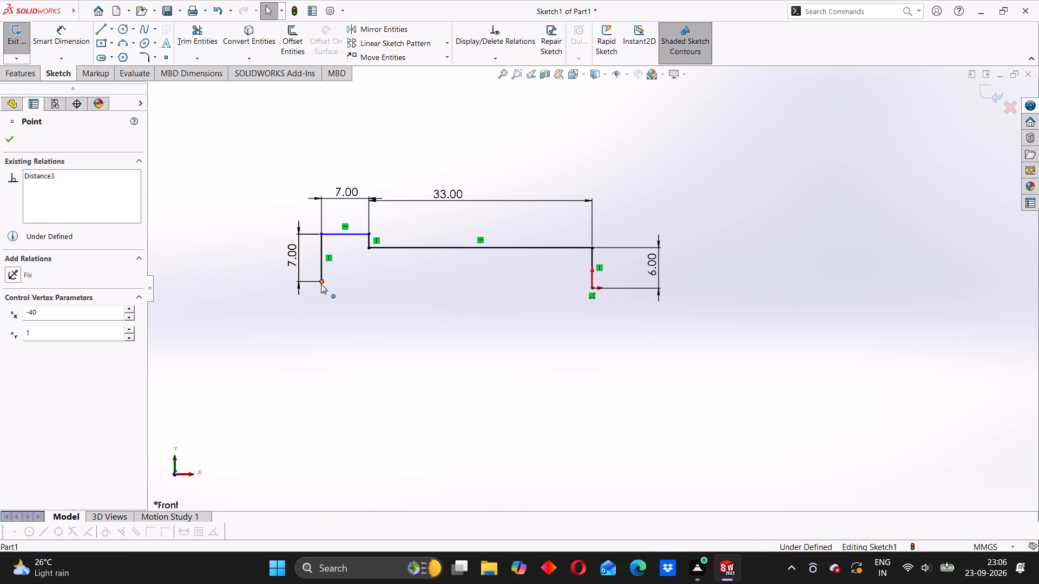
left_click_drag(321, 284, 319, 291)
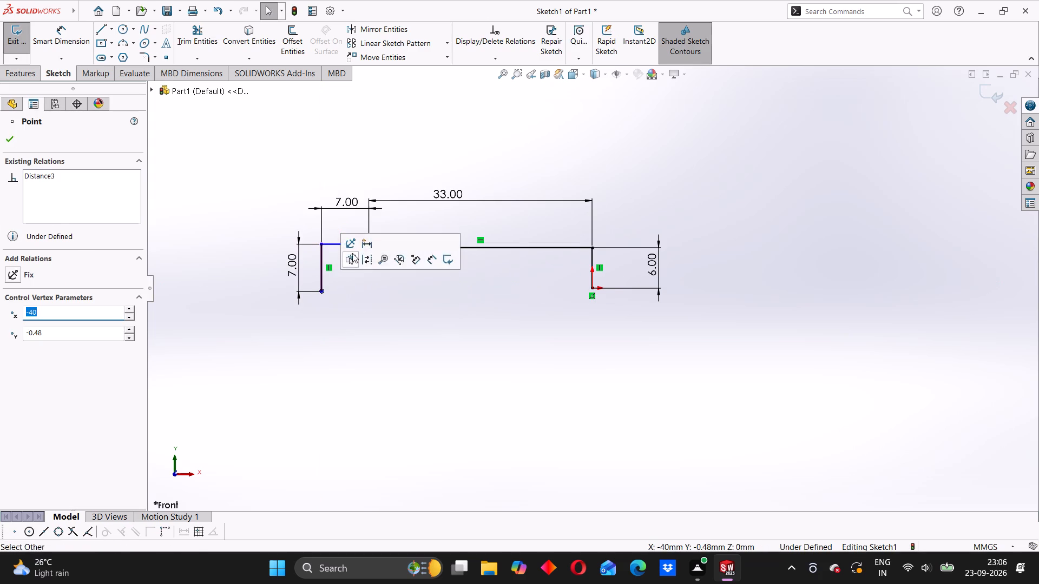
left_click(470, 169)
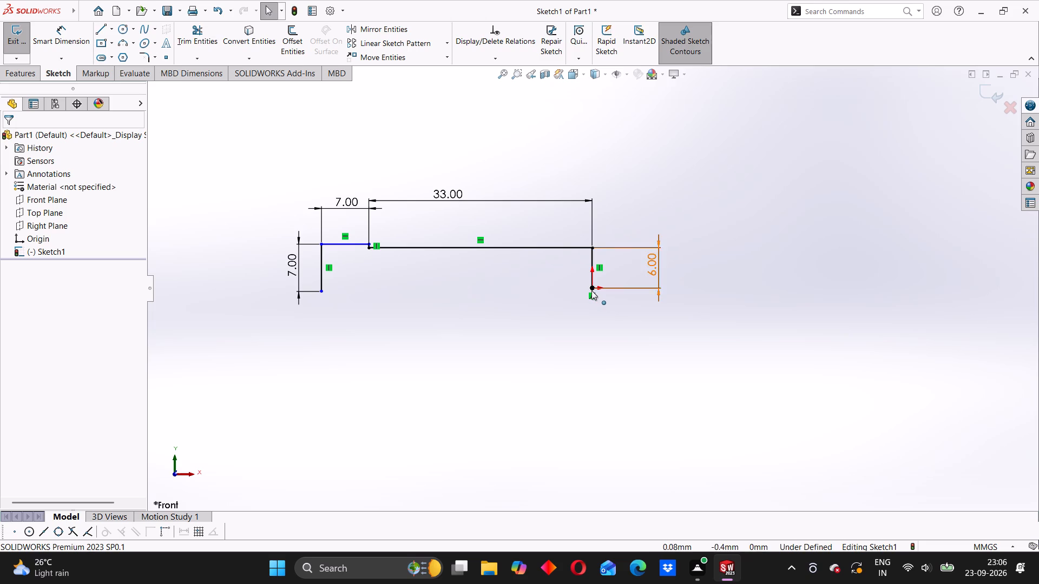
Sketch a 40 mm horizontal line from the origin to the head's vertical end line to close the profile.
left_click(107, 30)
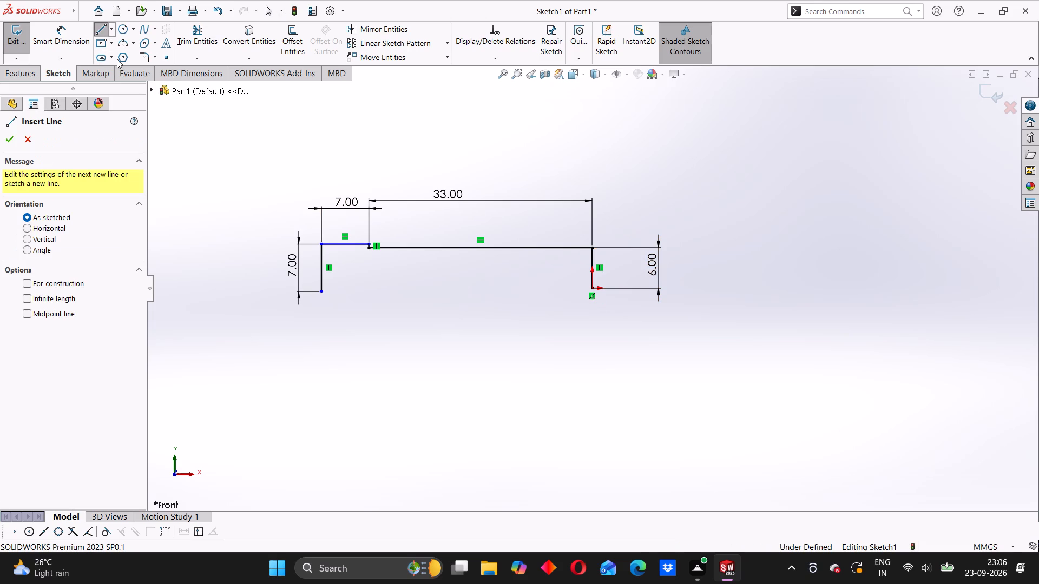
left_click_drag(592, 290, 581, 286)
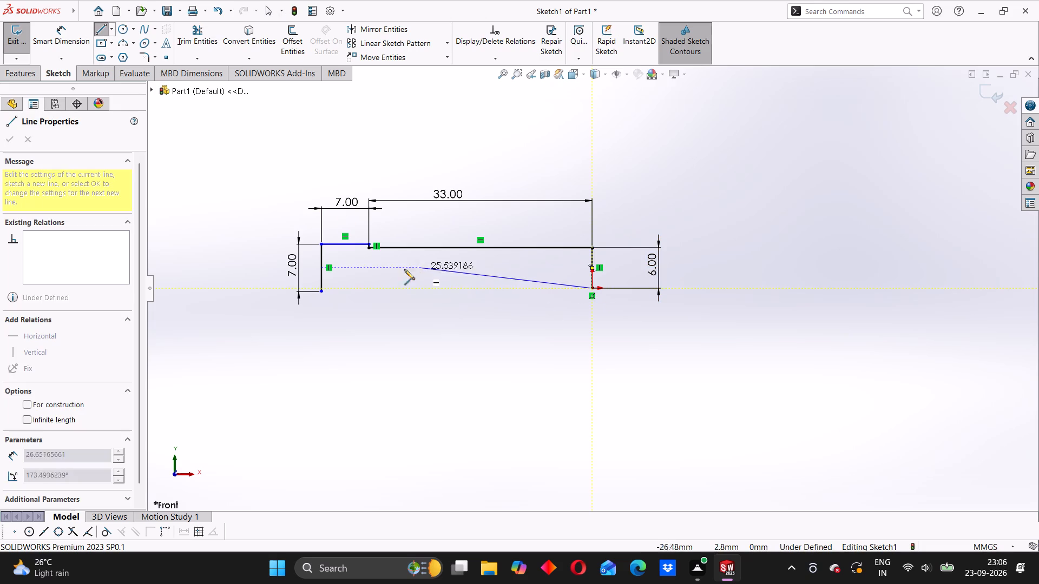
left_click(320, 288)
right_click(485, 147)
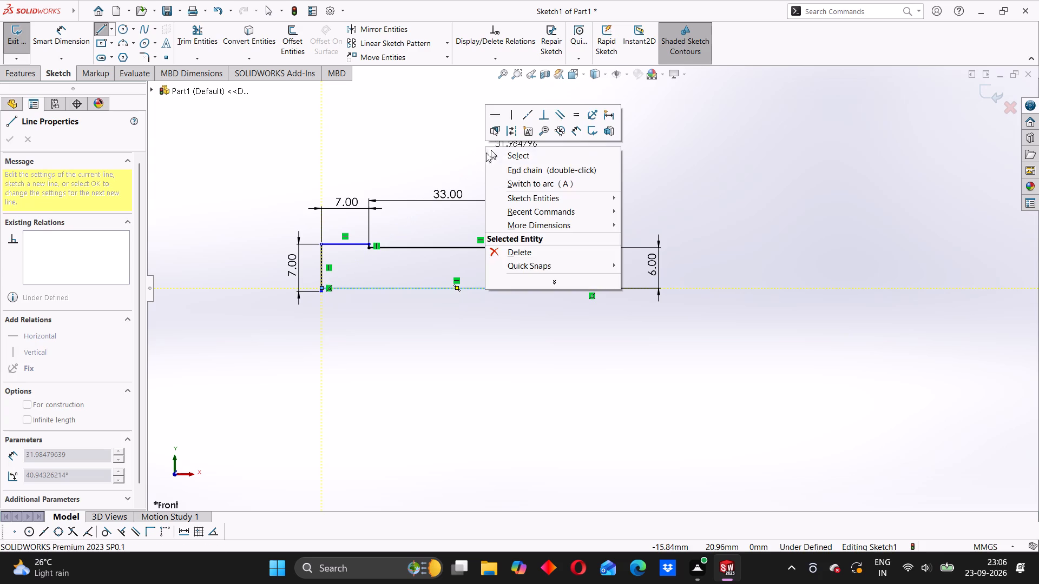
left_click(499, 155)
Trim the short stub of the head's end line that extends below the new base line.
scroll(325, 285, "down", 6)
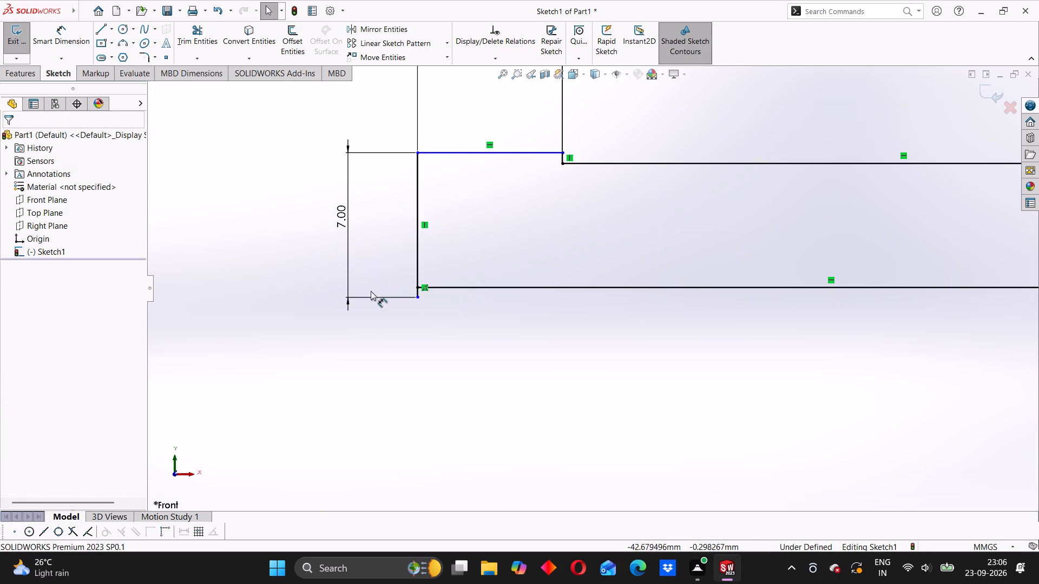
left_click(202, 35)
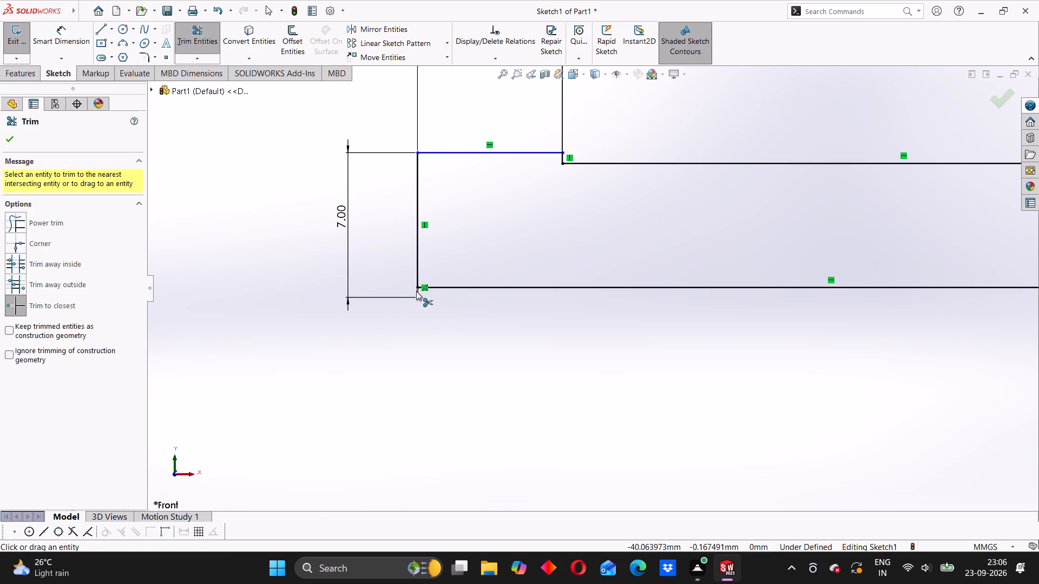
left_click(416, 291)
left_click(535, 288)
scroll(462, 250, "down", 3)
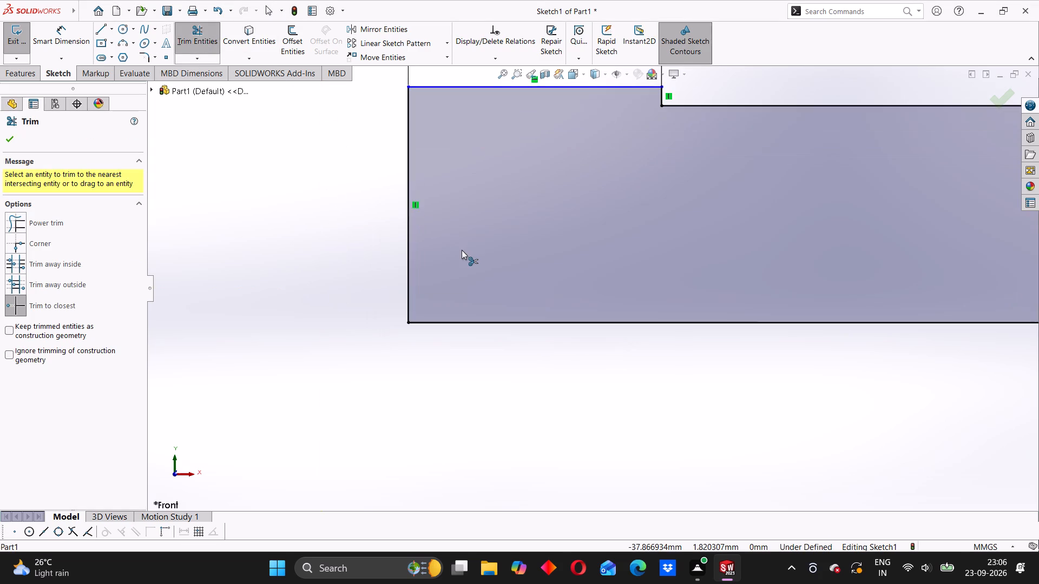
scroll(462, 250, "up", 6)
scroll(711, 257, "up", 2)
scroll(858, 267, "down", 1)
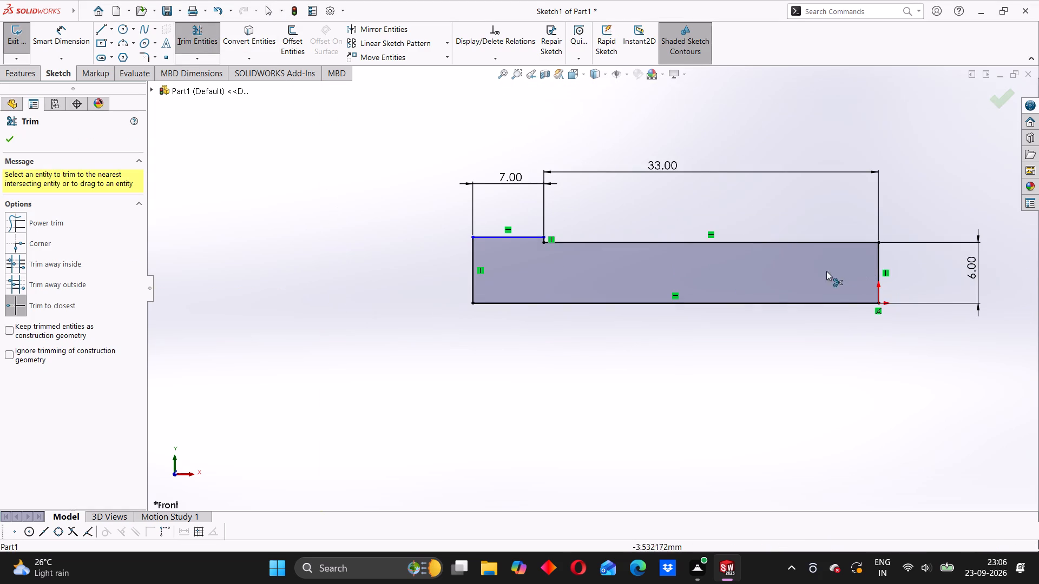
Dimension the head's vertical end line to 7 mm.
left_click(82, 41)
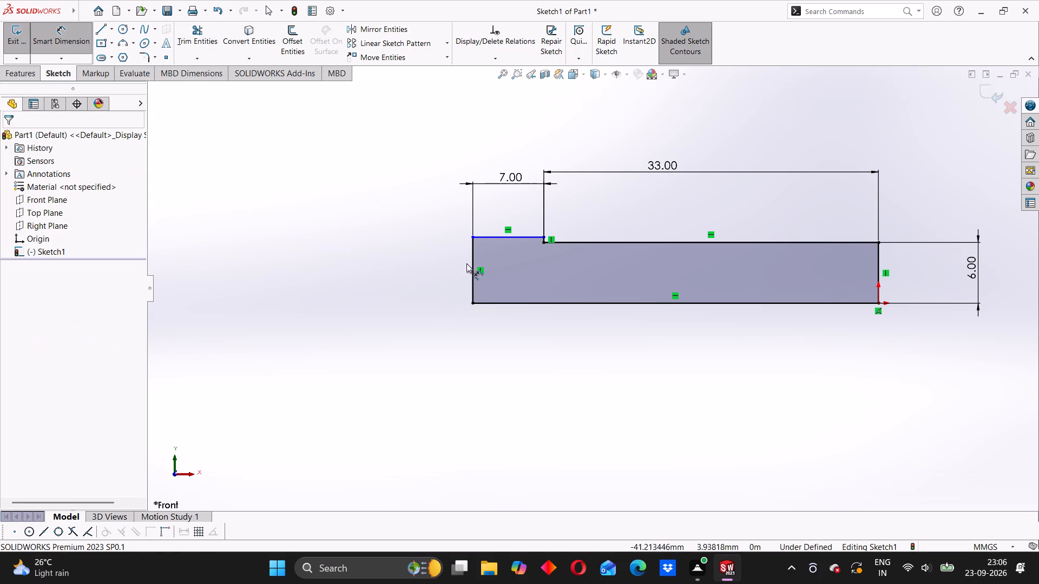
left_click(475, 257)
left_click(433, 261)
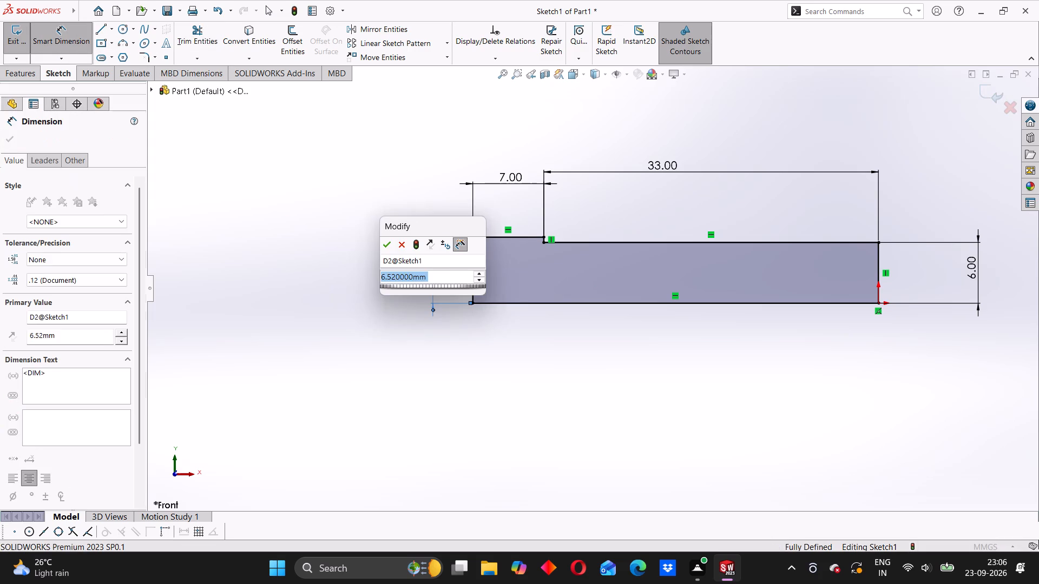
key("7")
key("Return")
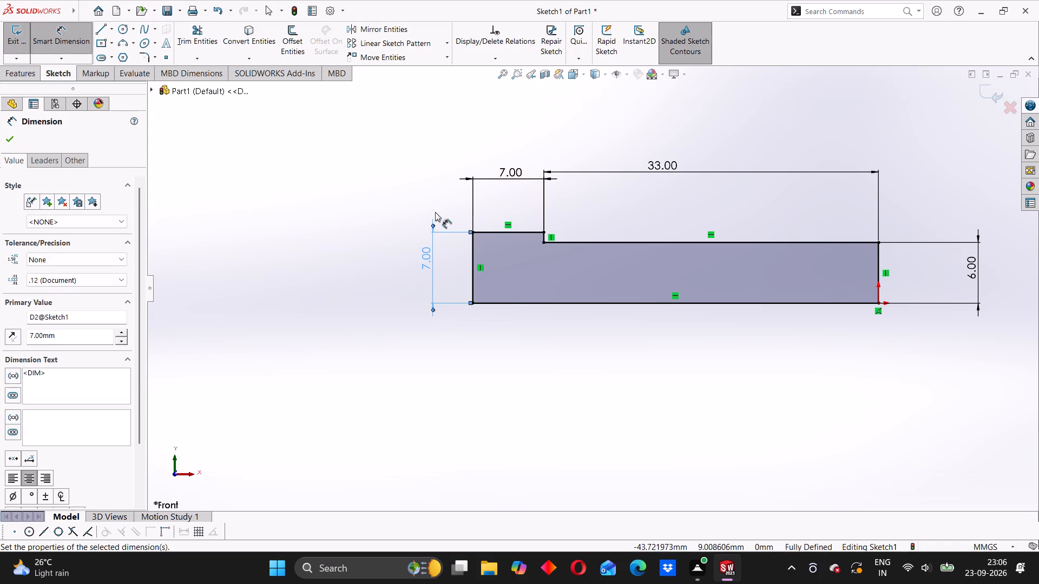
left_click(11, 135)
Revolve the closed profile 360 degrees about its 40 mm base line.
scroll(754, 280, "down", 2)
scroll(749, 286, "up", 4)
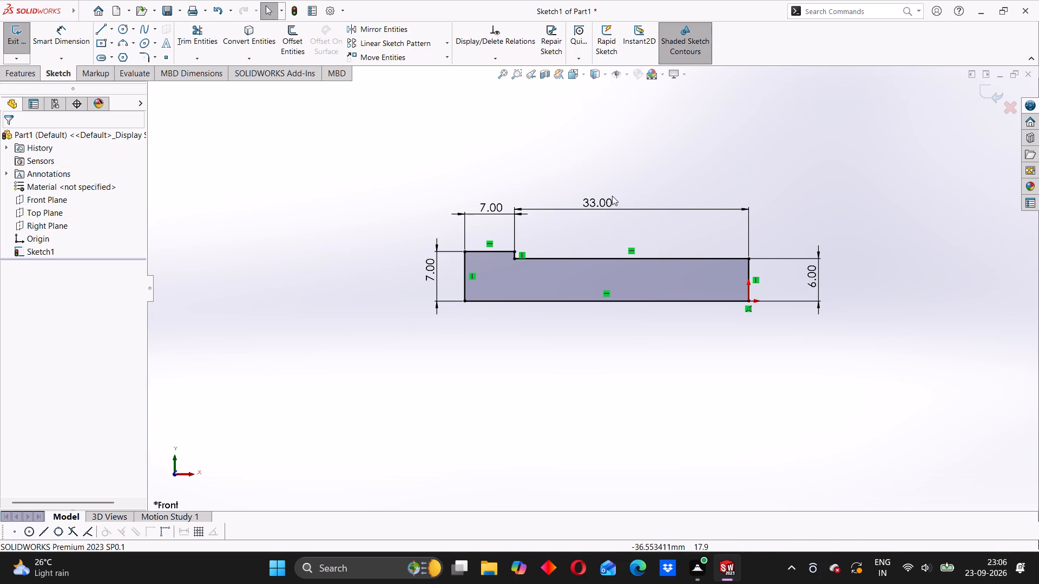
left_click(19, 71)
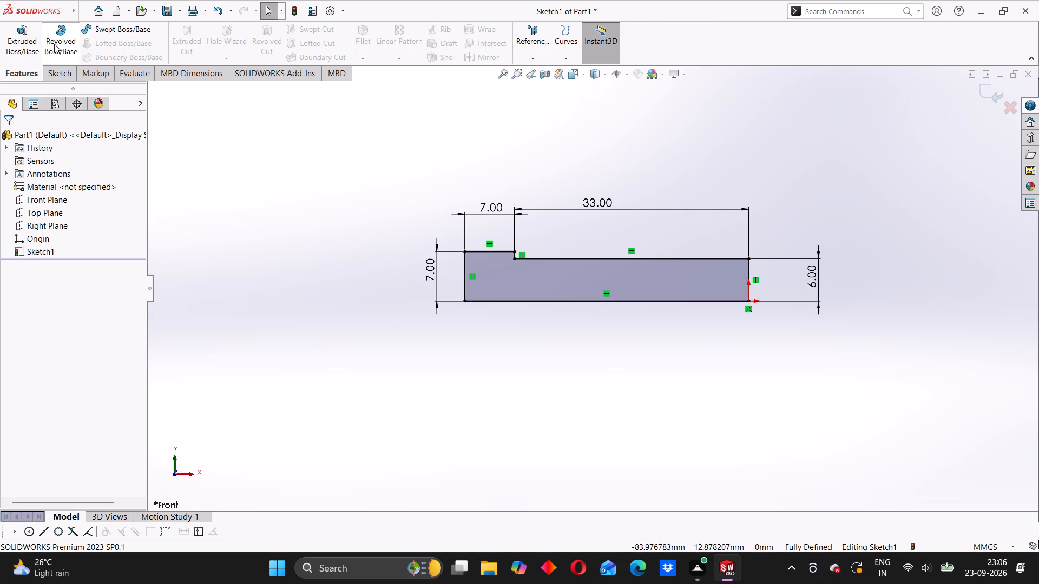
left_click_drag(54, 44, 58, 50)
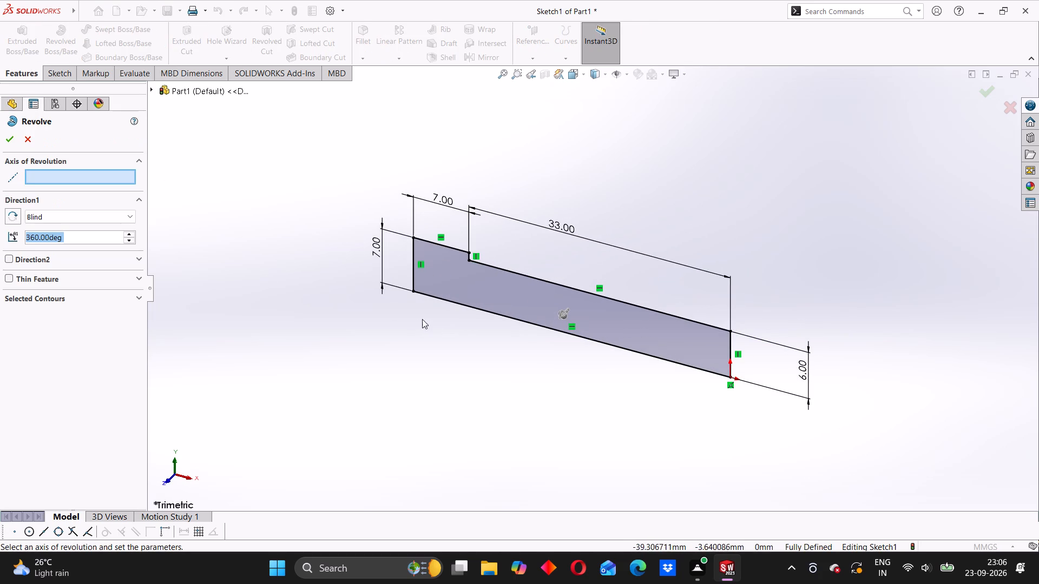
left_click(446, 301)
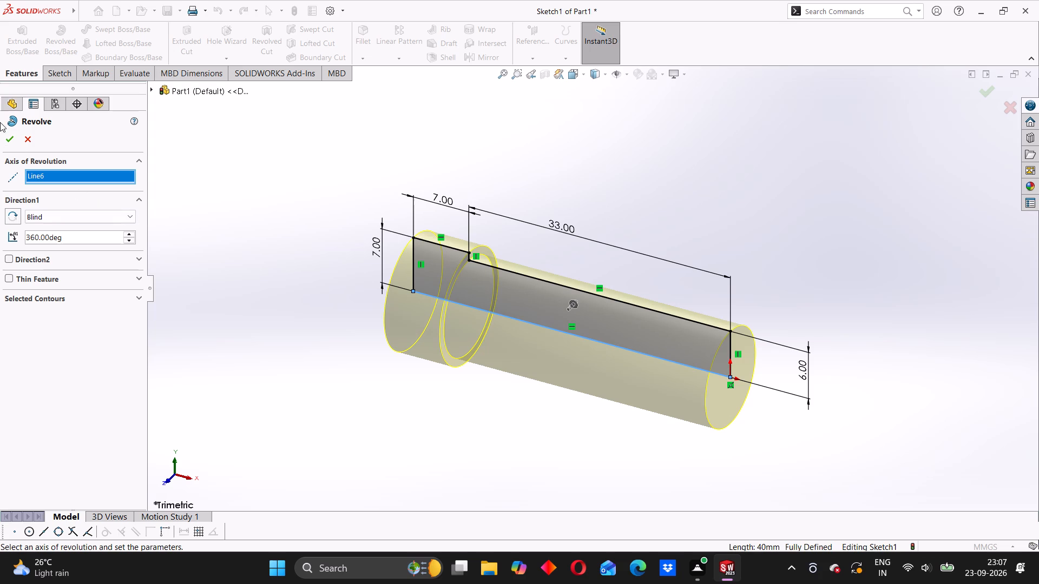
left_click(11, 137)
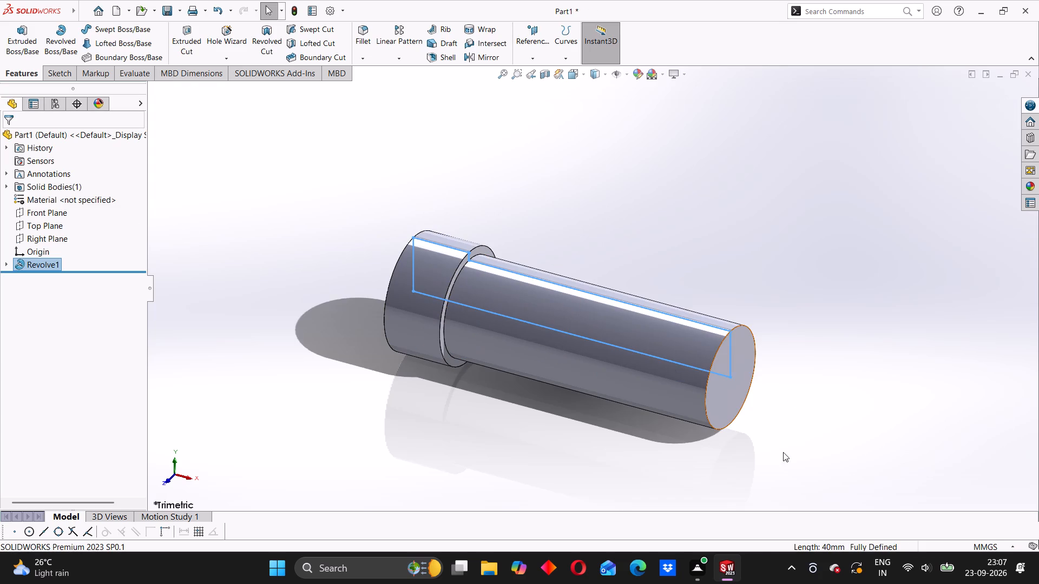
Chamfer the circular edge at the shank's free end with a 1 mm distance at 45 degrees.
middle_click_drag(748, 469, 696, 360)
middle_click_drag(680, 368, 714, 371)
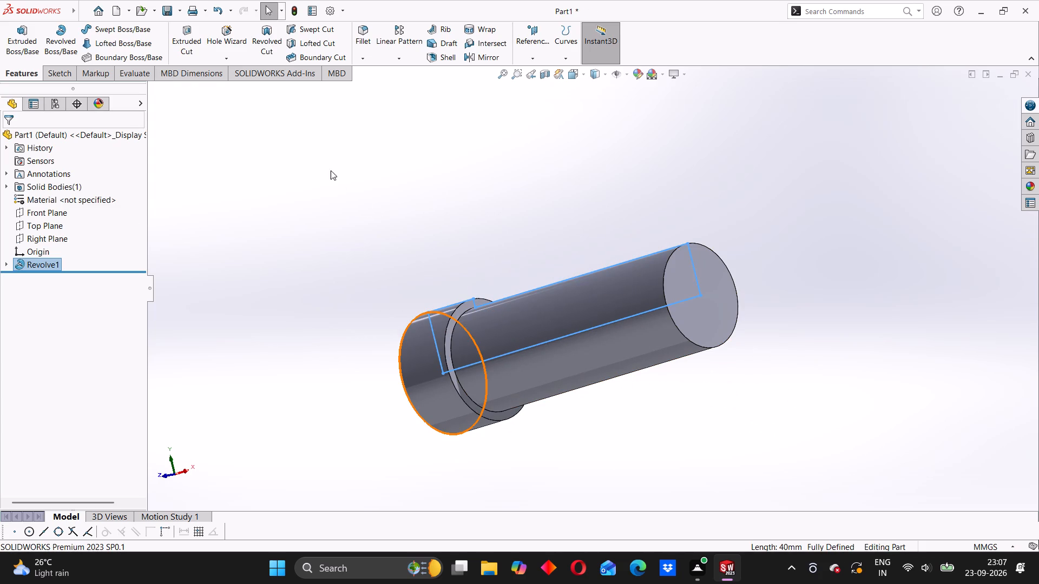
left_click(360, 59)
left_click(382, 86)
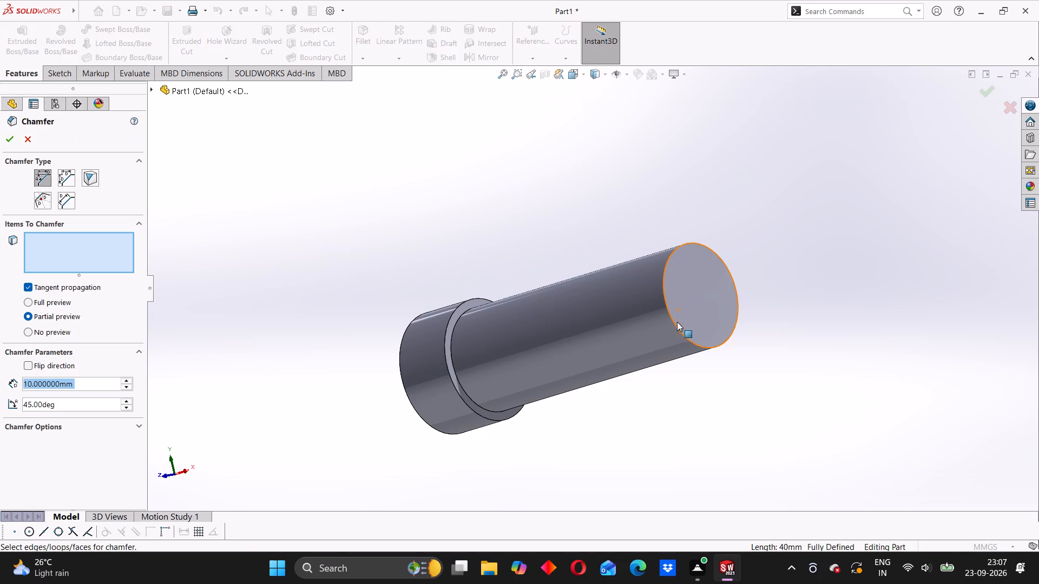
scroll(669, 322, "down", 1)
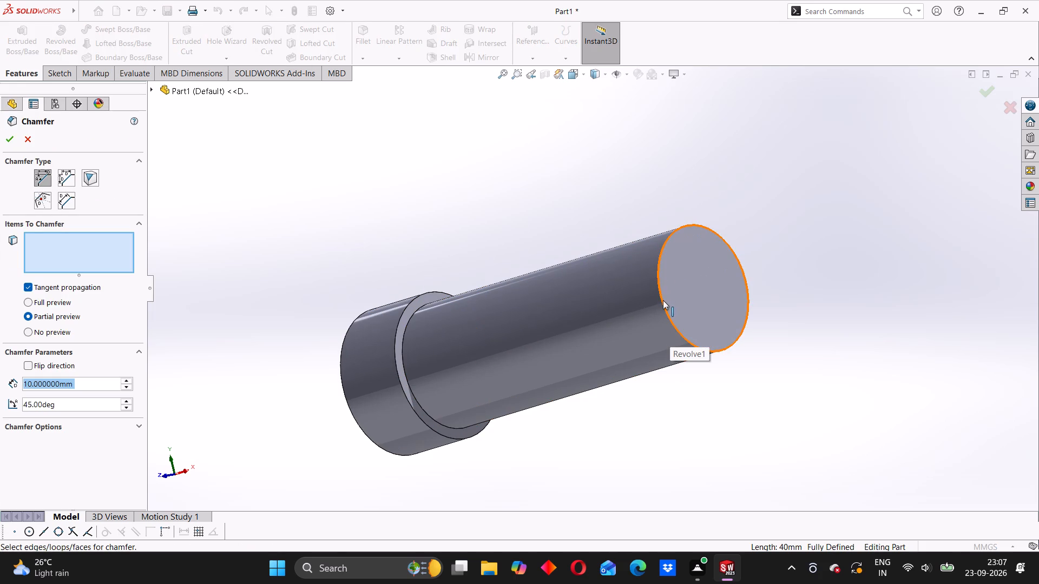
left_click(662, 301)
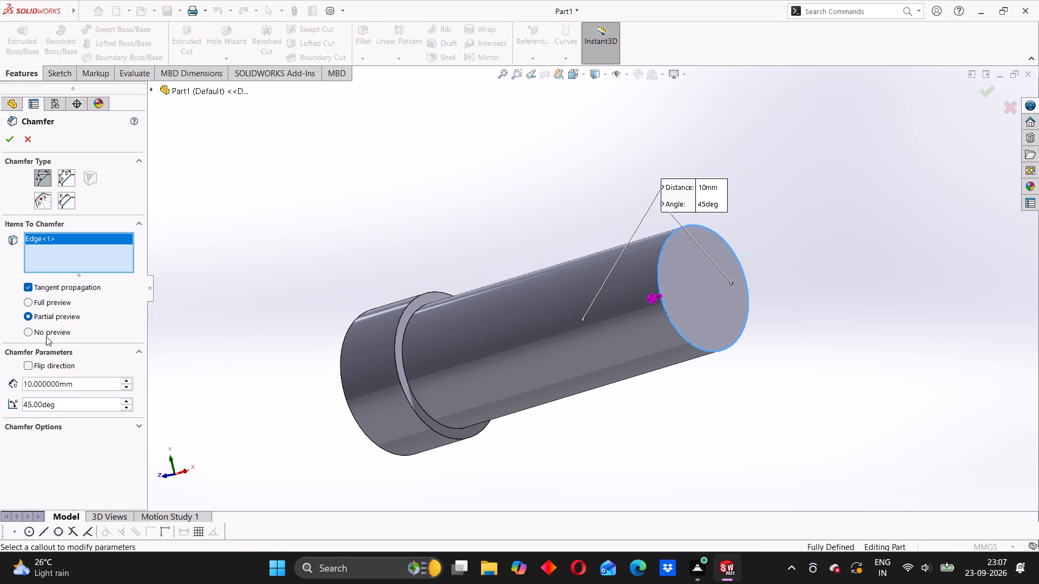
left_click_drag(75, 383, 16, 386)
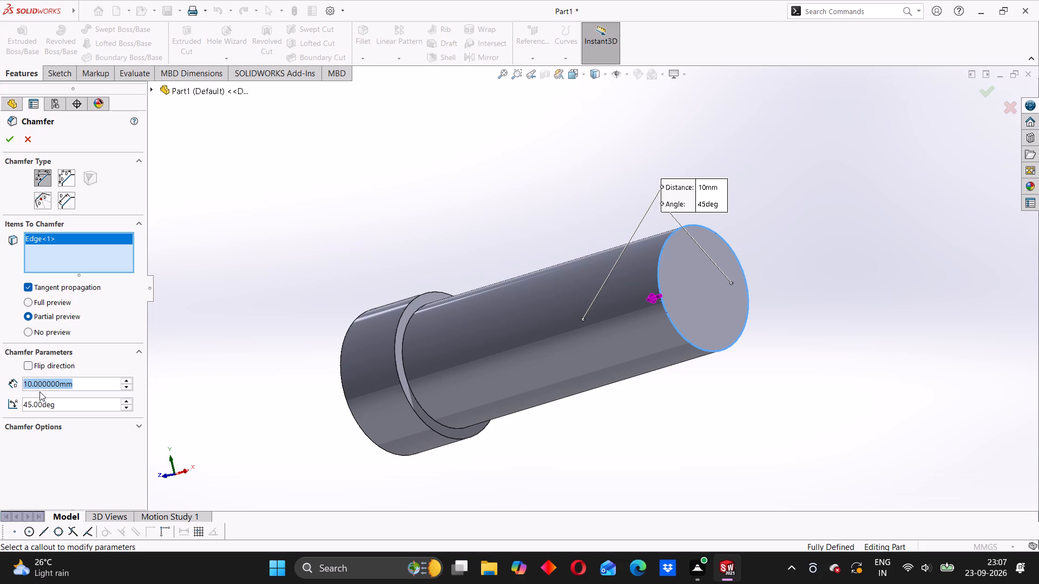
key("1")
key("Return")
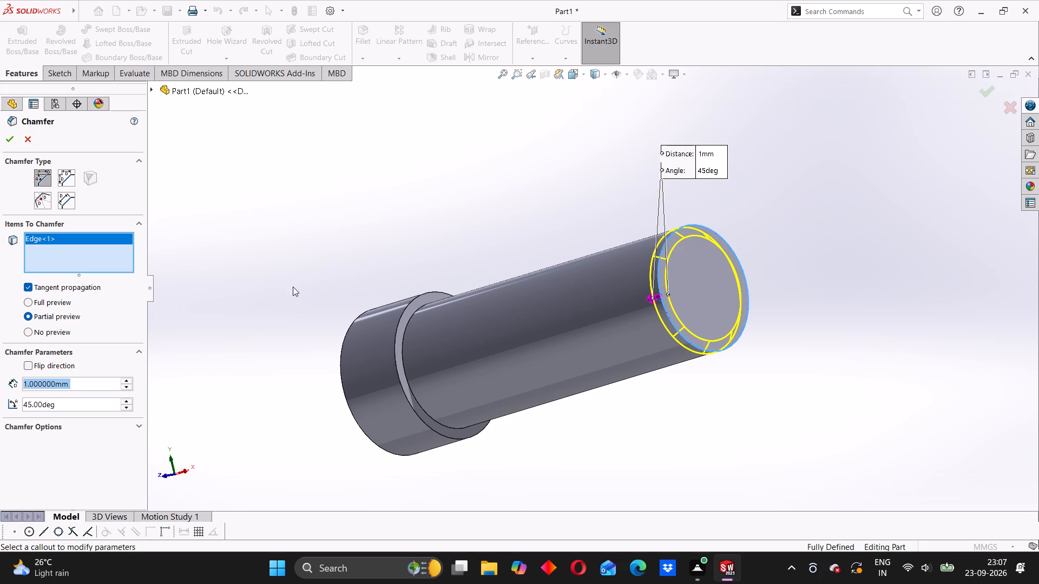
left_click(10, 136)
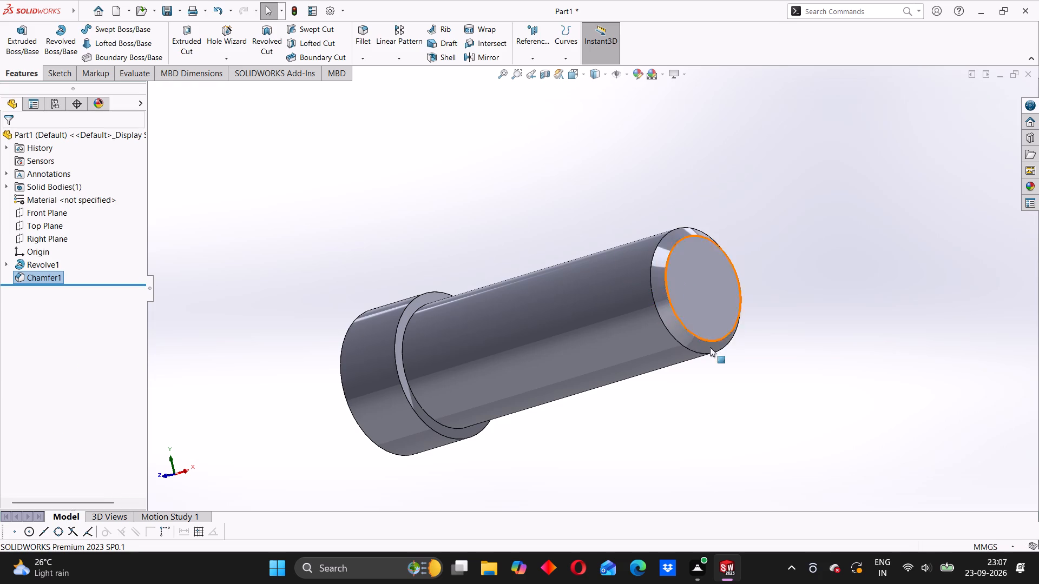
Examine the chamfered pin from the head end, the side and the shank end.
middle_click_drag(695, 397, 761, 397)
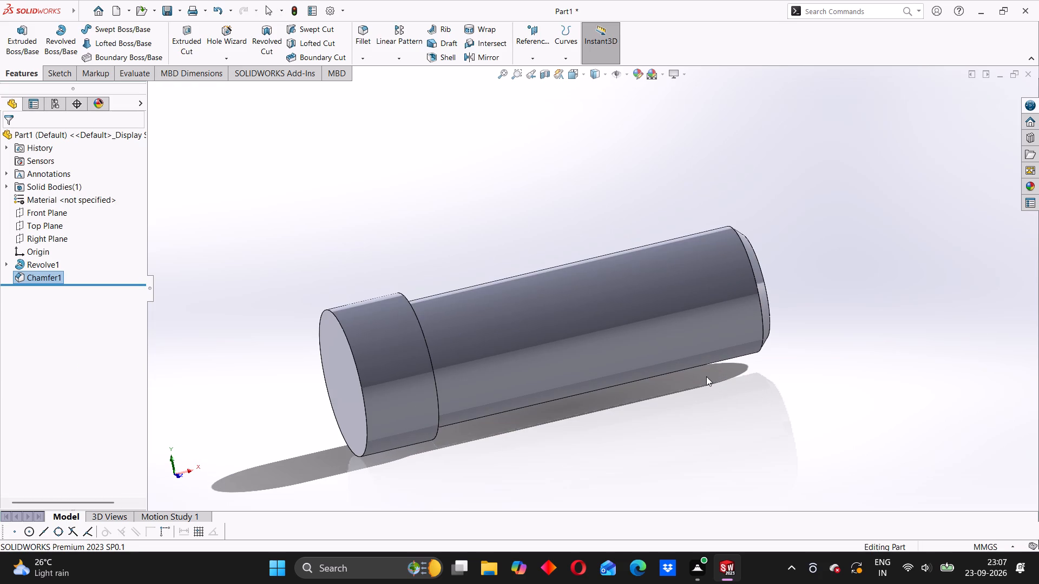
scroll(706, 376, "down", 2)
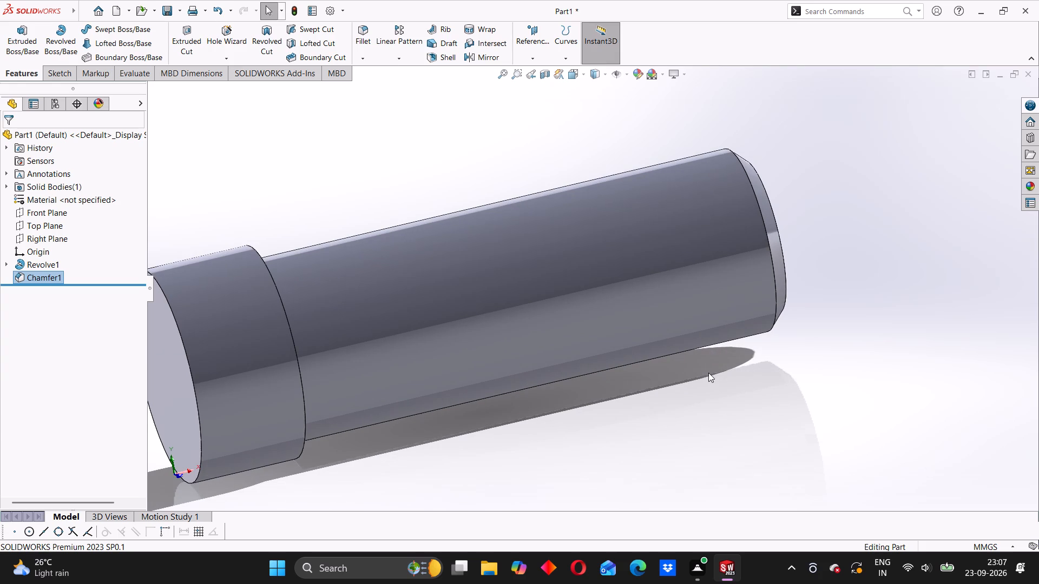
scroll(699, 363, "down", 2)
scroll(699, 363, "up", 3)
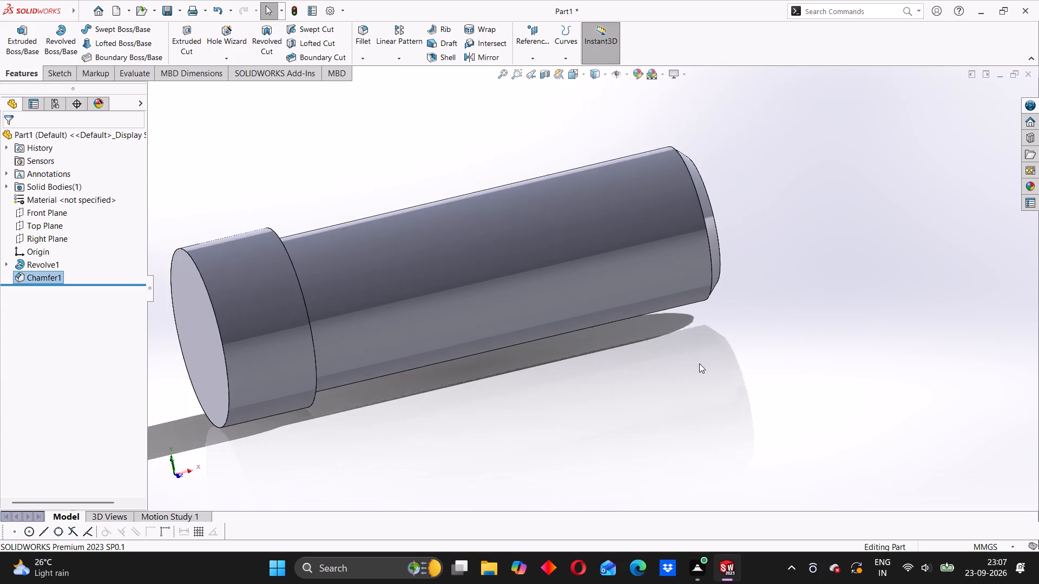
scroll(699, 363, "up", 4)
middle_click_drag(677, 353, 333, 296)
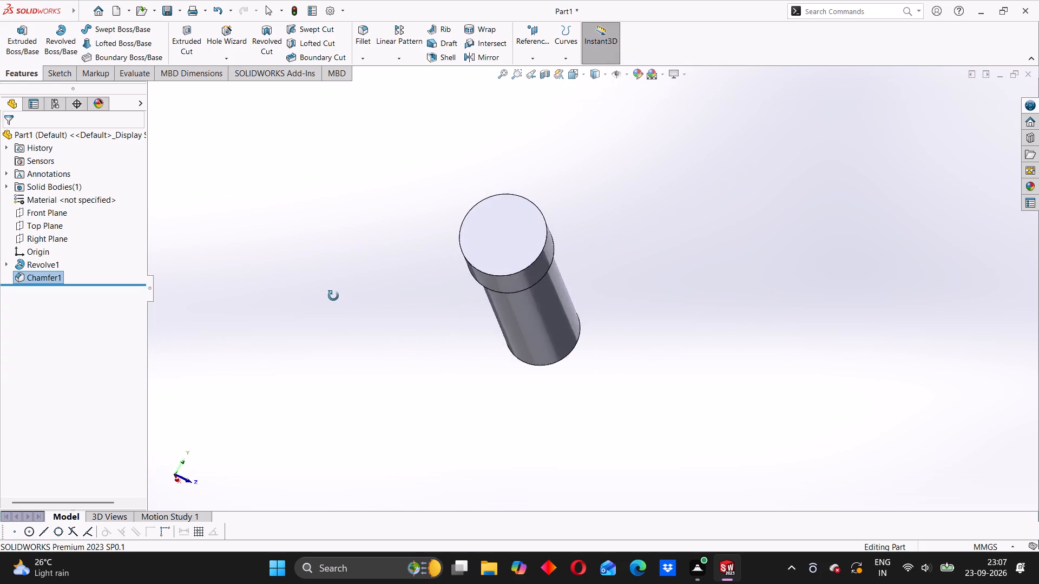
middle_click_drag(333, 296, 457, 207)
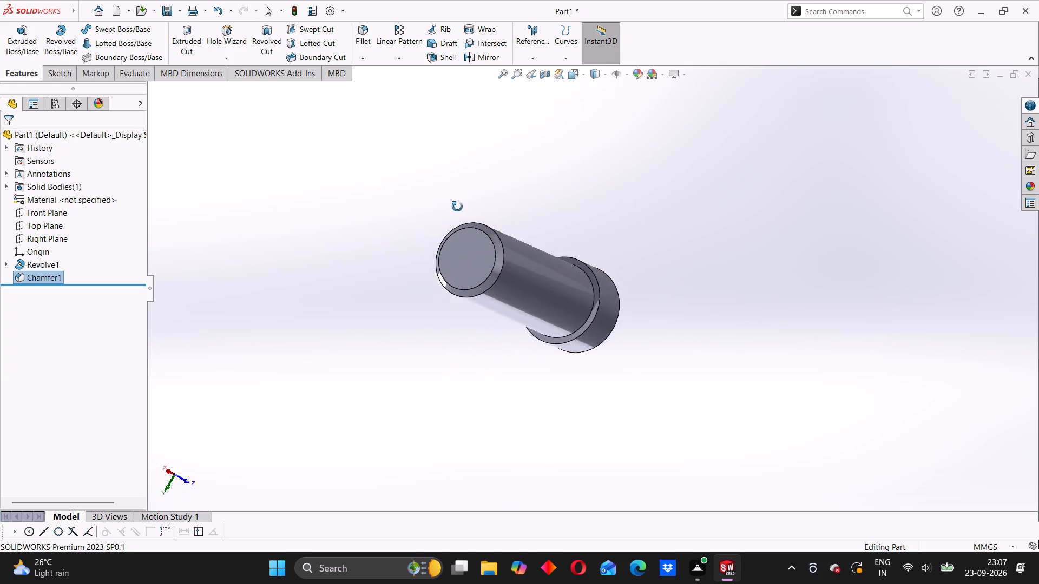
middle_click_drag(457, 207, 410, 260)
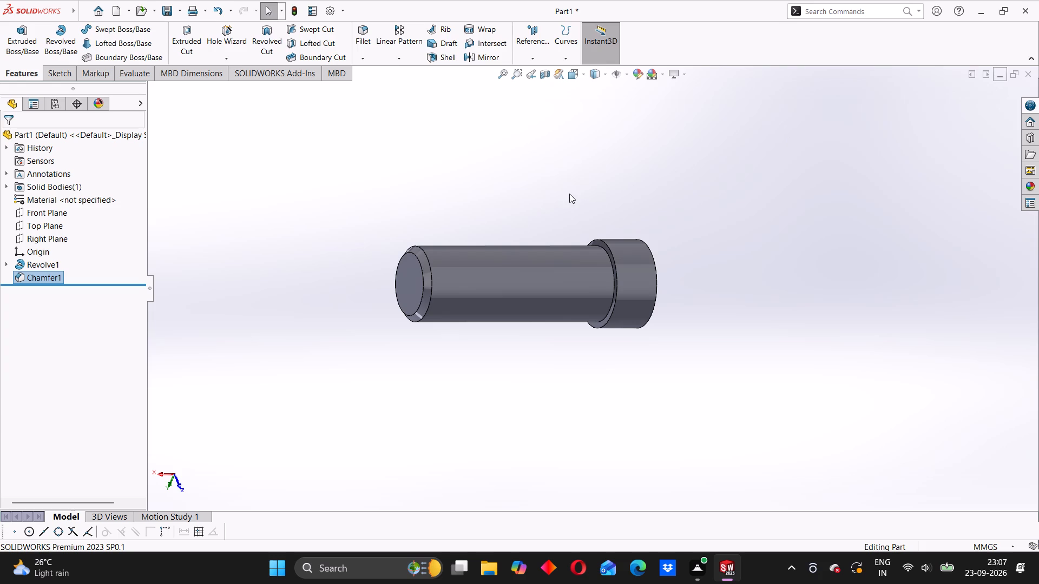
Open the colour appearance settings for the whole part.
right_click(534, 266)
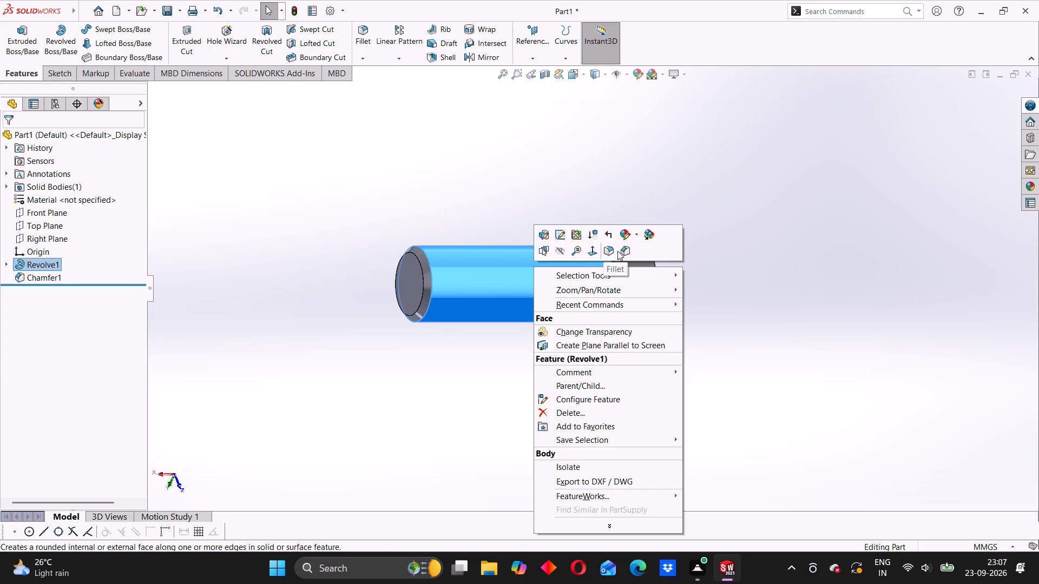
left_click(630, 238)
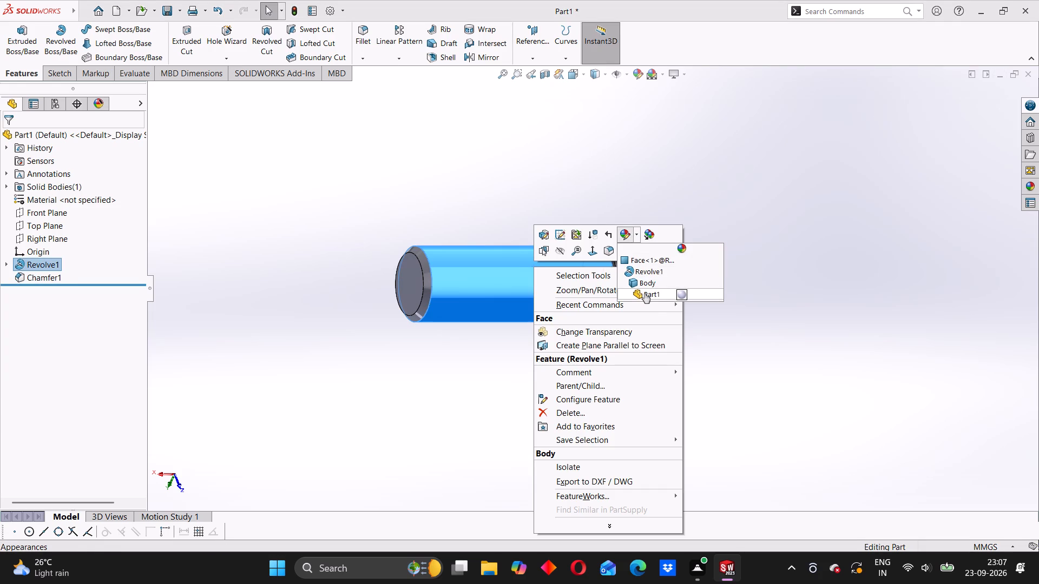
left_click(645, 293)
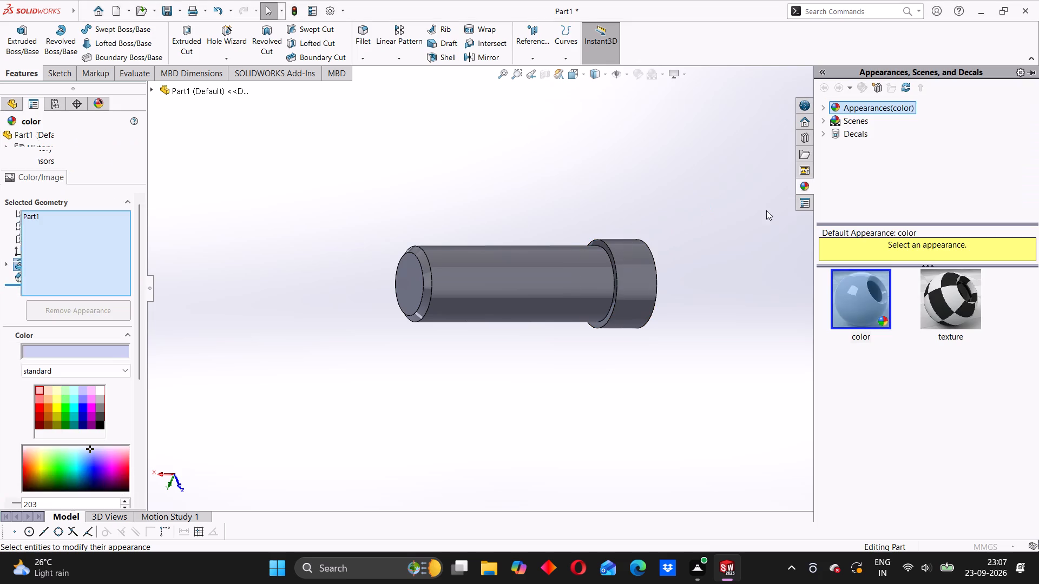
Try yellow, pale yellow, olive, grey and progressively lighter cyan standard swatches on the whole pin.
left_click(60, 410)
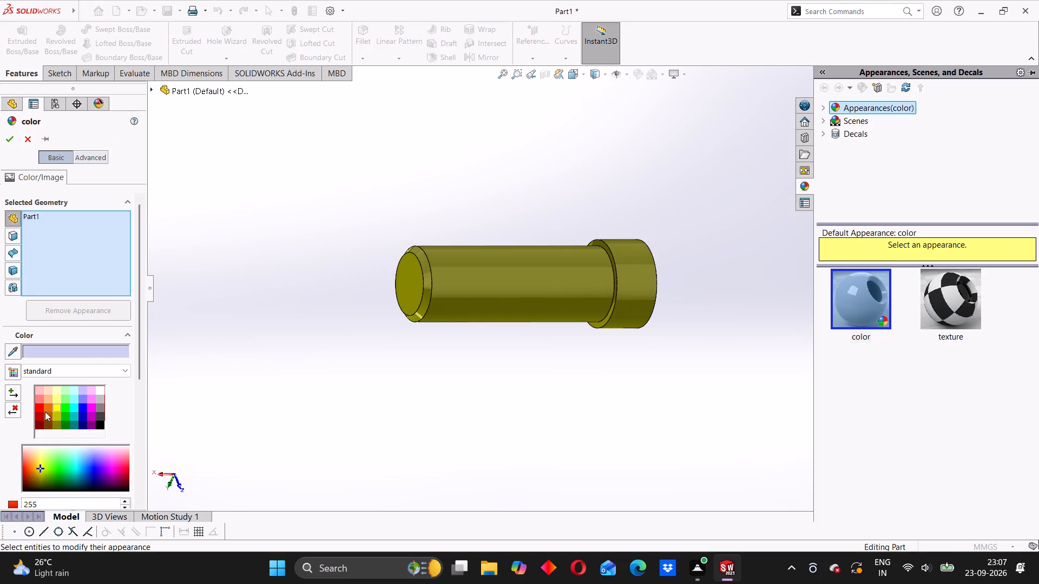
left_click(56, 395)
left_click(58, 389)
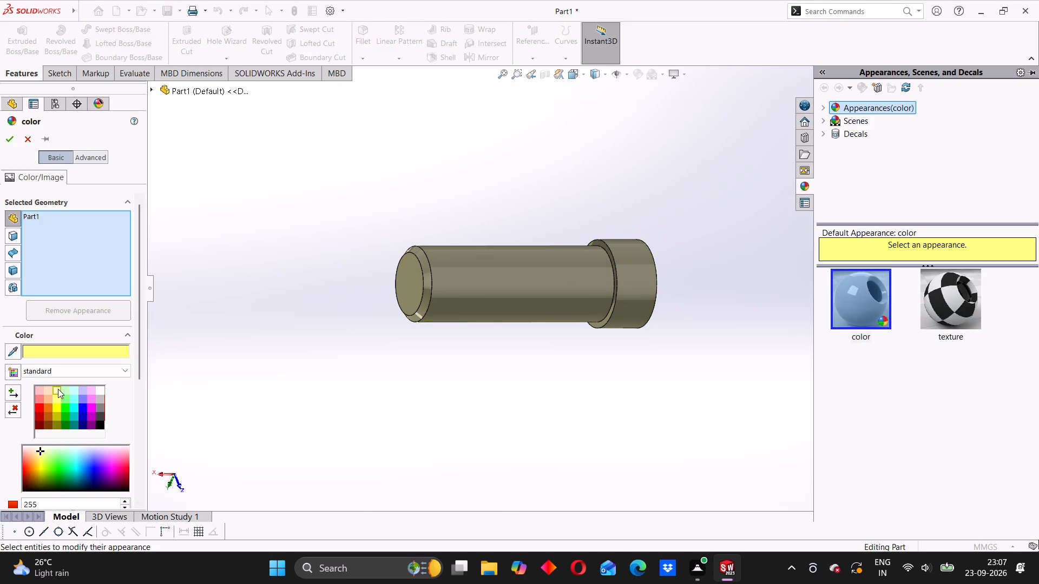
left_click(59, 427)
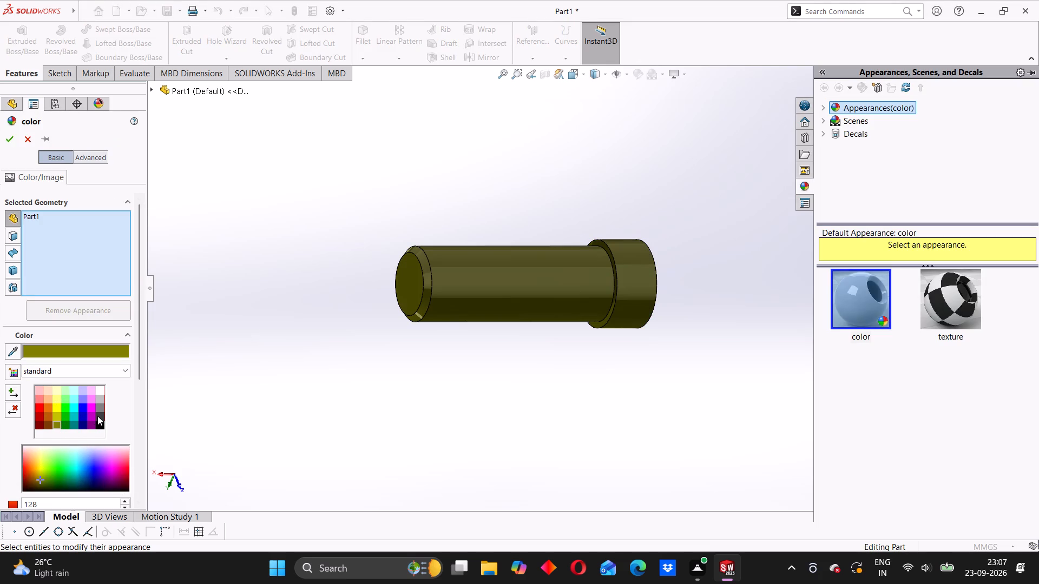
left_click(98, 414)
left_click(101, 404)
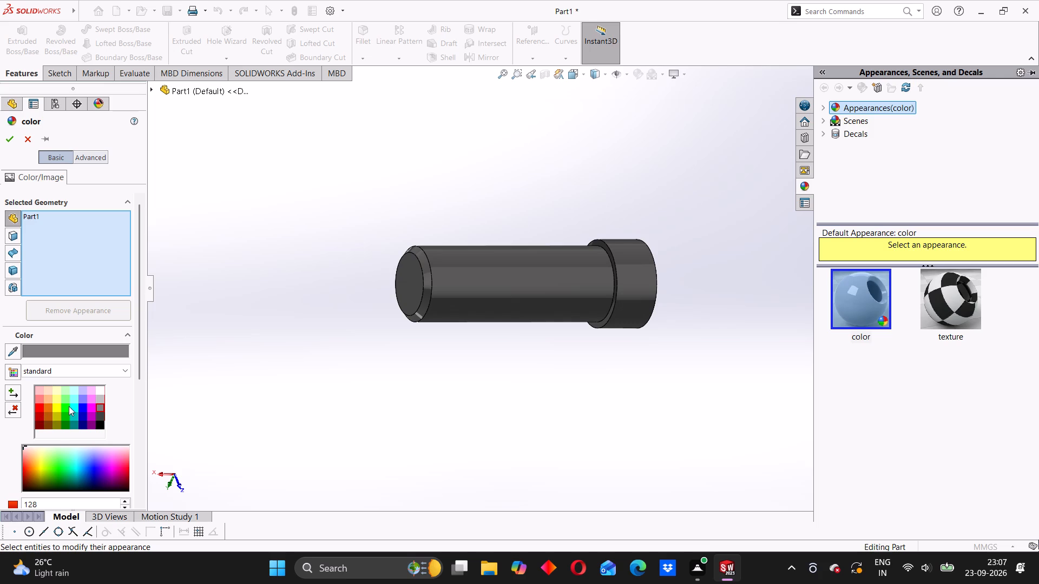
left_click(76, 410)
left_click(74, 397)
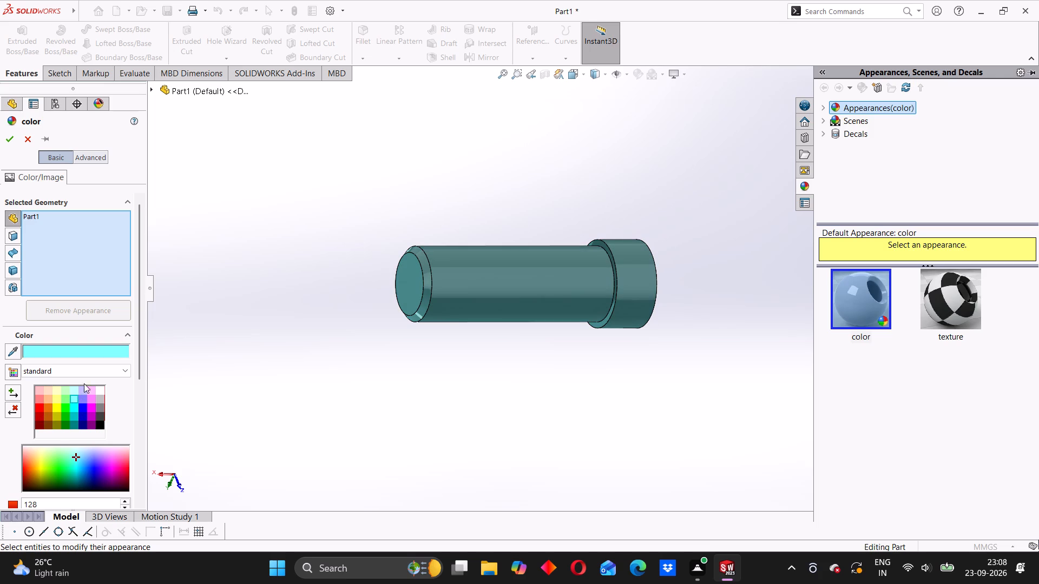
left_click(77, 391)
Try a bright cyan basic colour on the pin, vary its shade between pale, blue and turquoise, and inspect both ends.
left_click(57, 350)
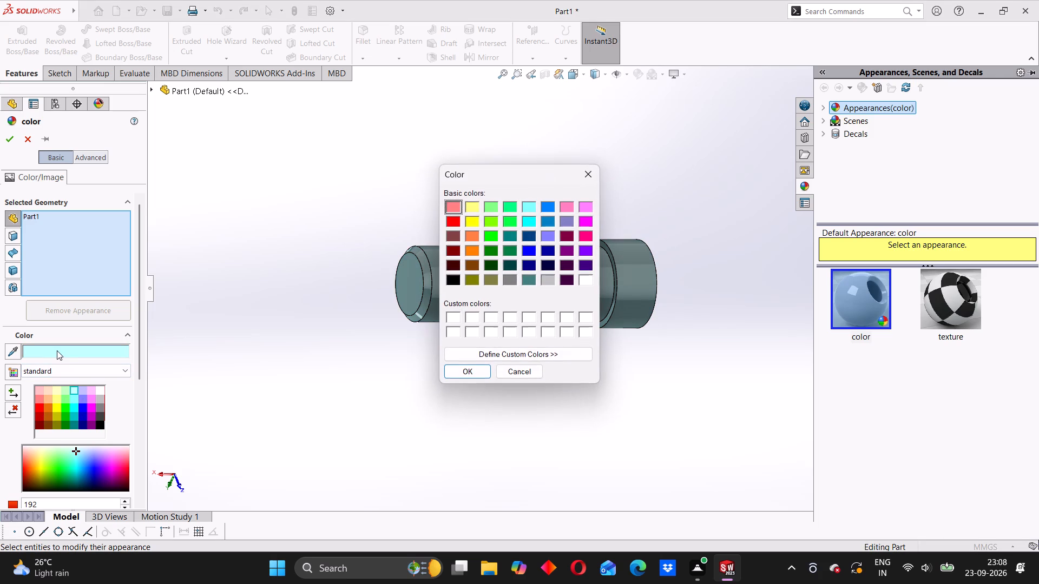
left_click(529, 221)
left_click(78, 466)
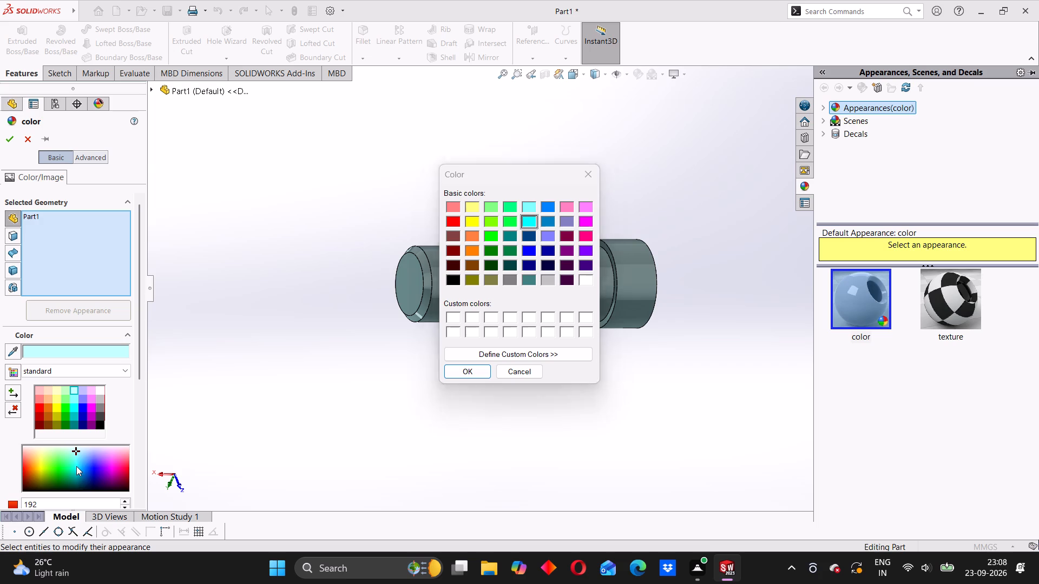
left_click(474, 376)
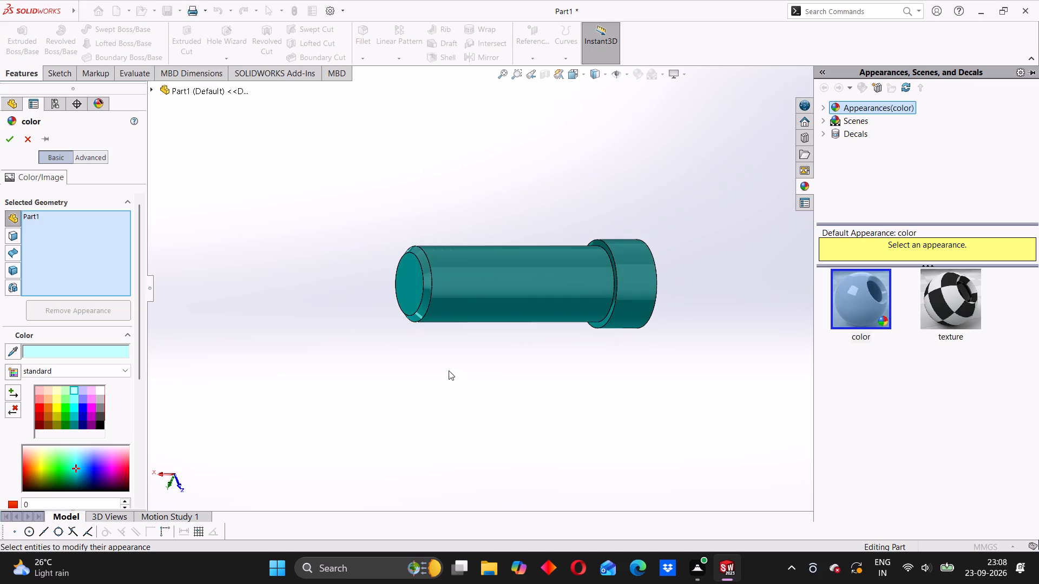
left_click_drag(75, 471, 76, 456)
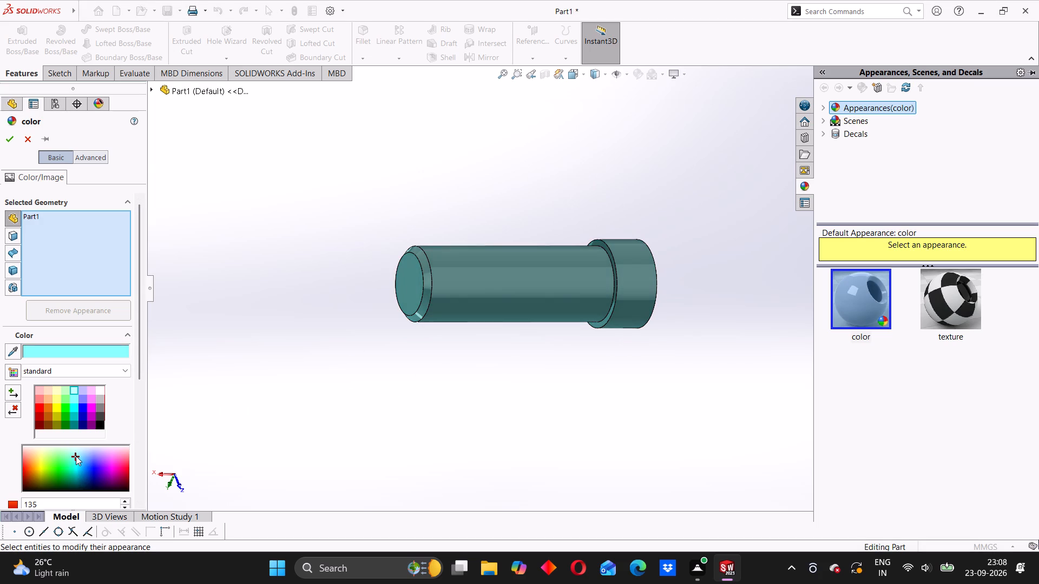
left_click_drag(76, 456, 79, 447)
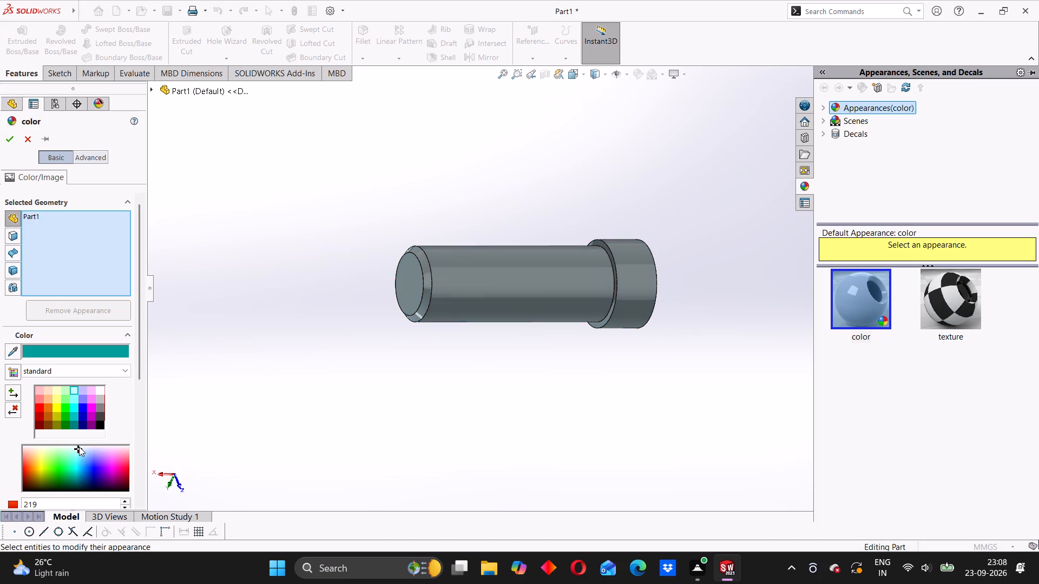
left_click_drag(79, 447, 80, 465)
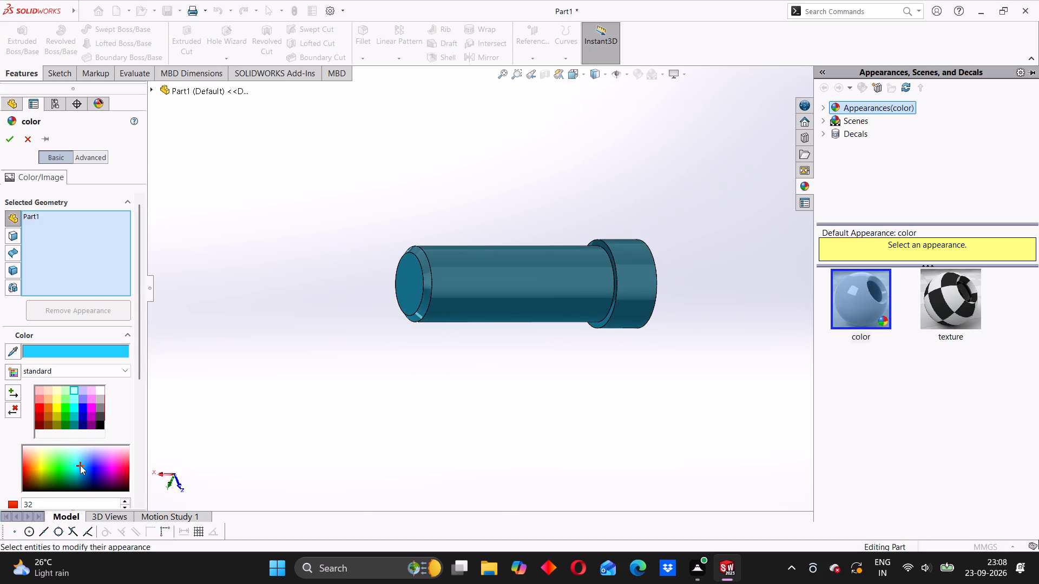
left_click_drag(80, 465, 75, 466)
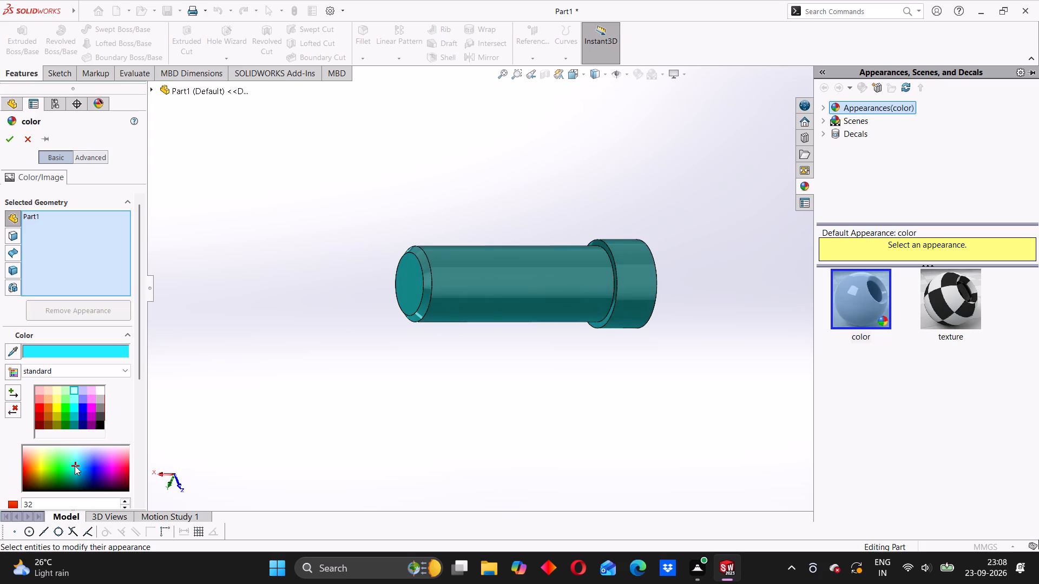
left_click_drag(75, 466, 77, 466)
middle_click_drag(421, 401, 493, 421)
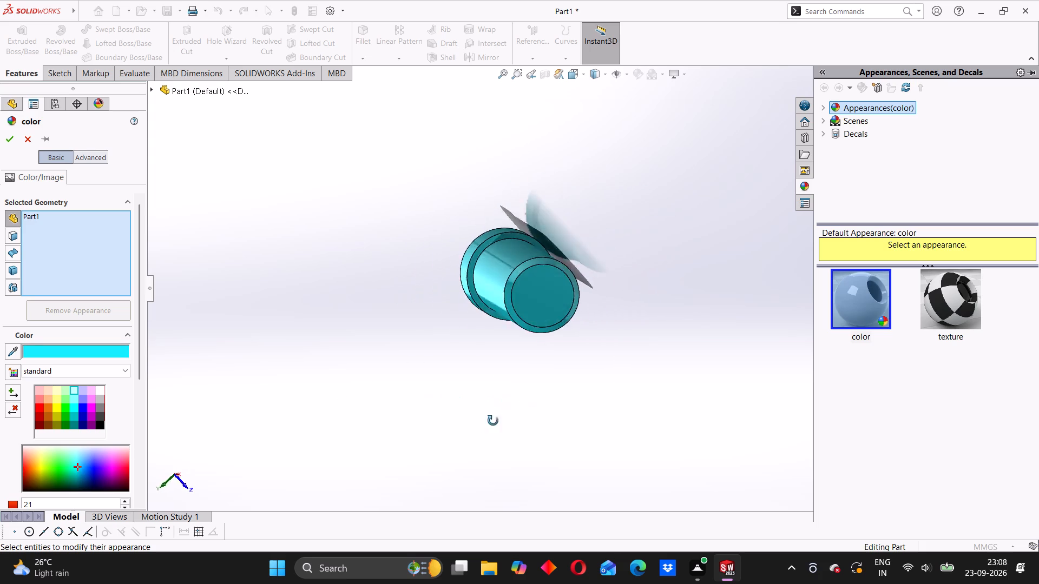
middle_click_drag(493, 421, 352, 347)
Set the whole pin's colour to bright green and apply it.
left_click(58, 470)
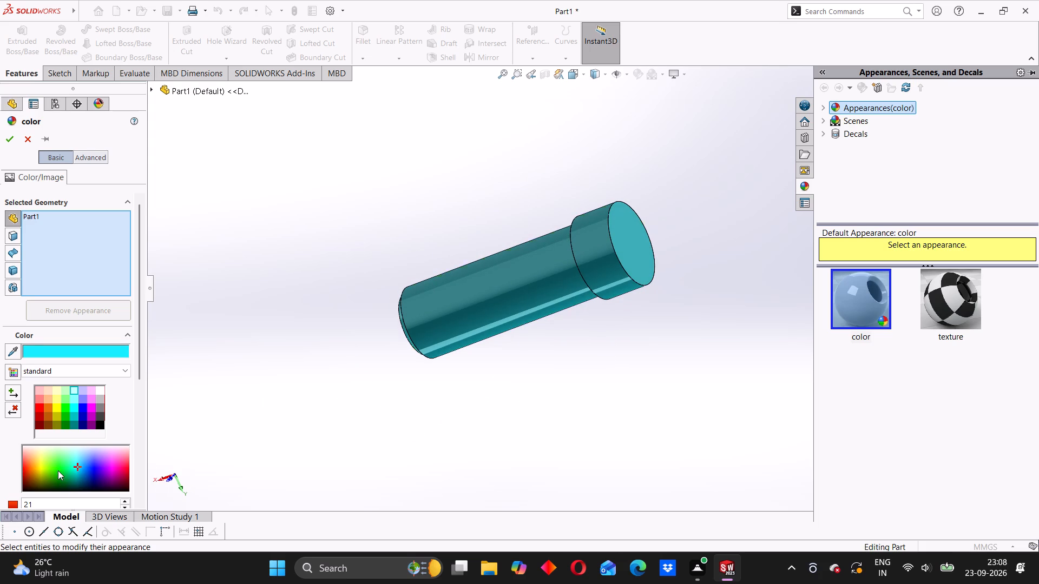
left_click(14, 144)
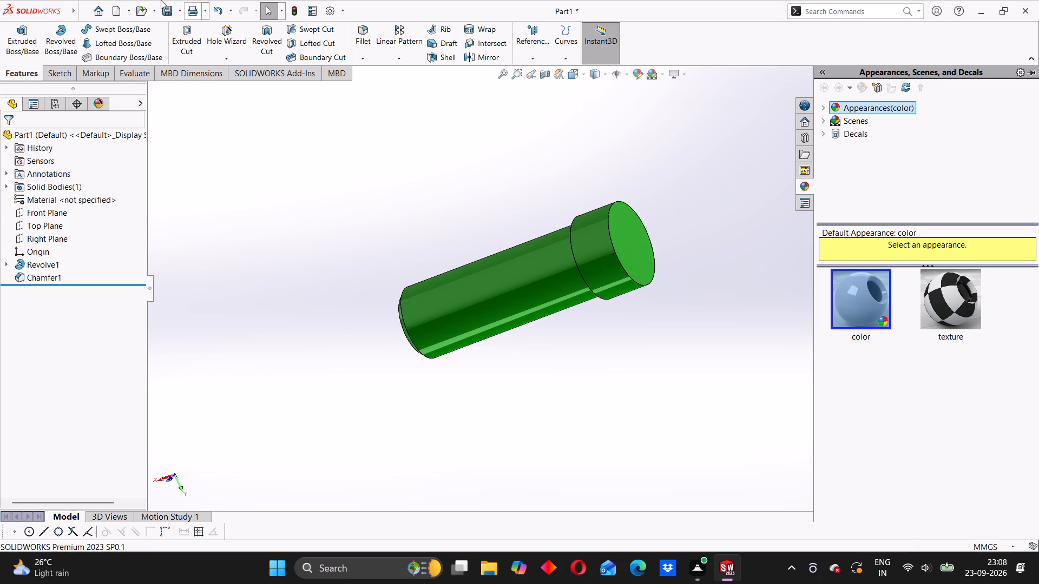
Save the green pin as a part named BOLT in the ASSEMBLY 1 folder.
left_click(180, 12)
left_click(182, 38)
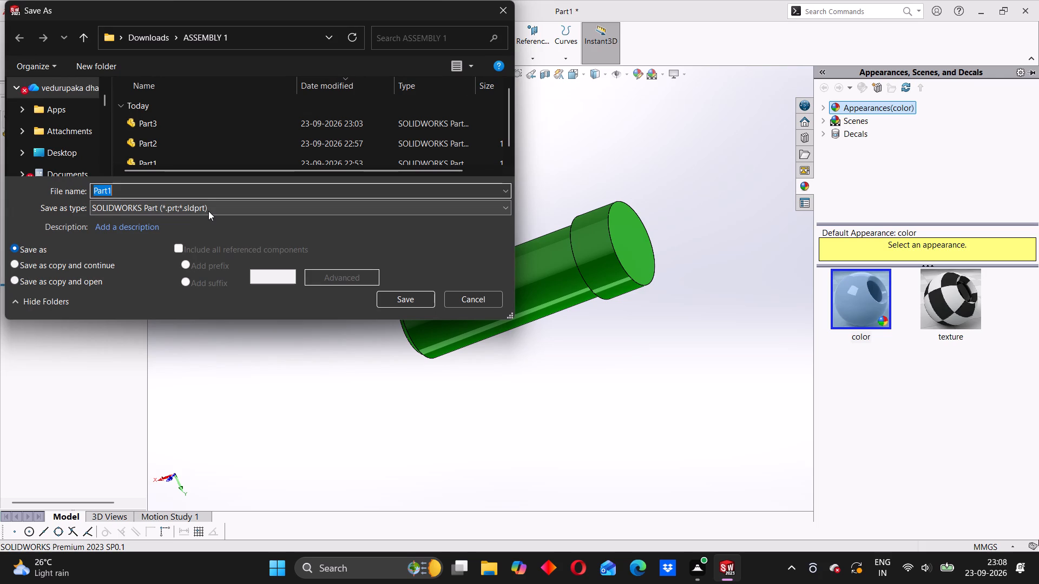
type("BOLT")
left_click(404, 297)
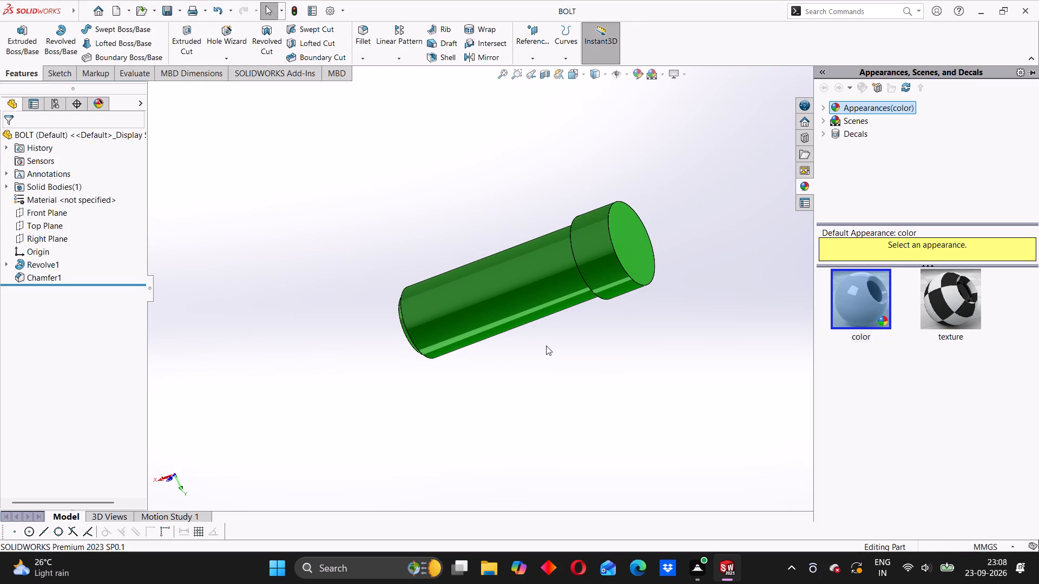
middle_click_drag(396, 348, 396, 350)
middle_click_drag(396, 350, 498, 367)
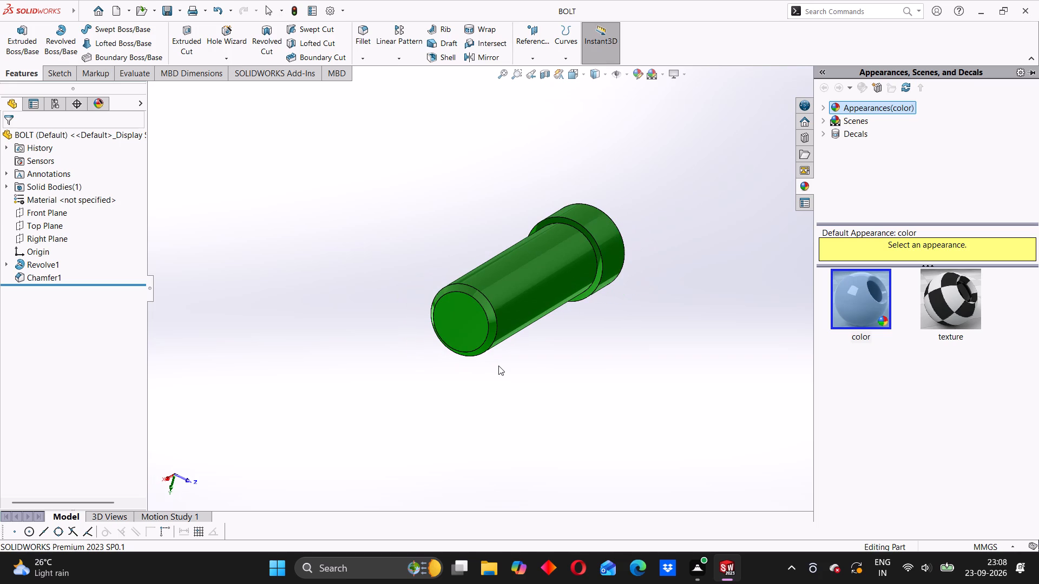
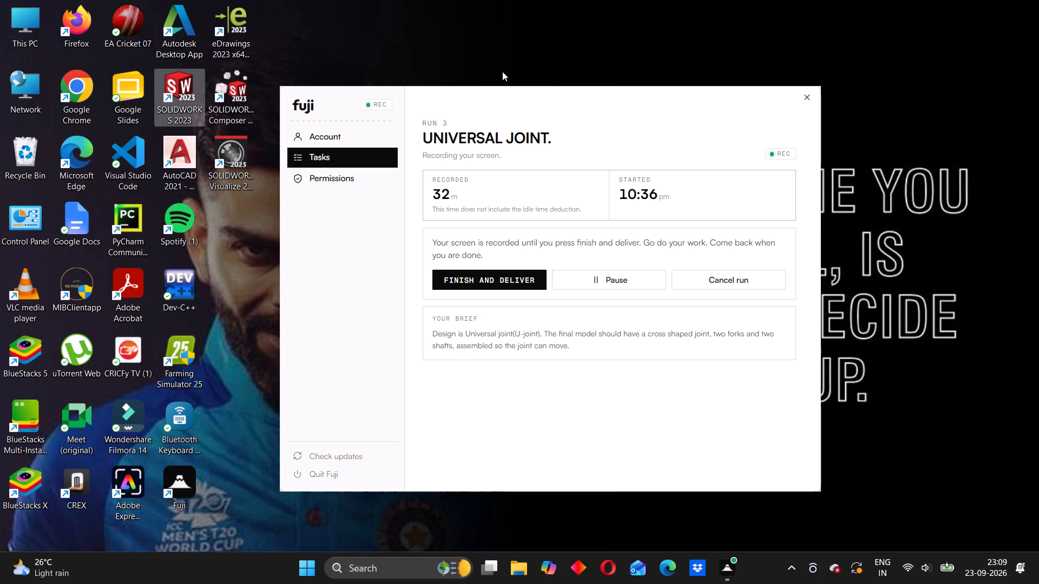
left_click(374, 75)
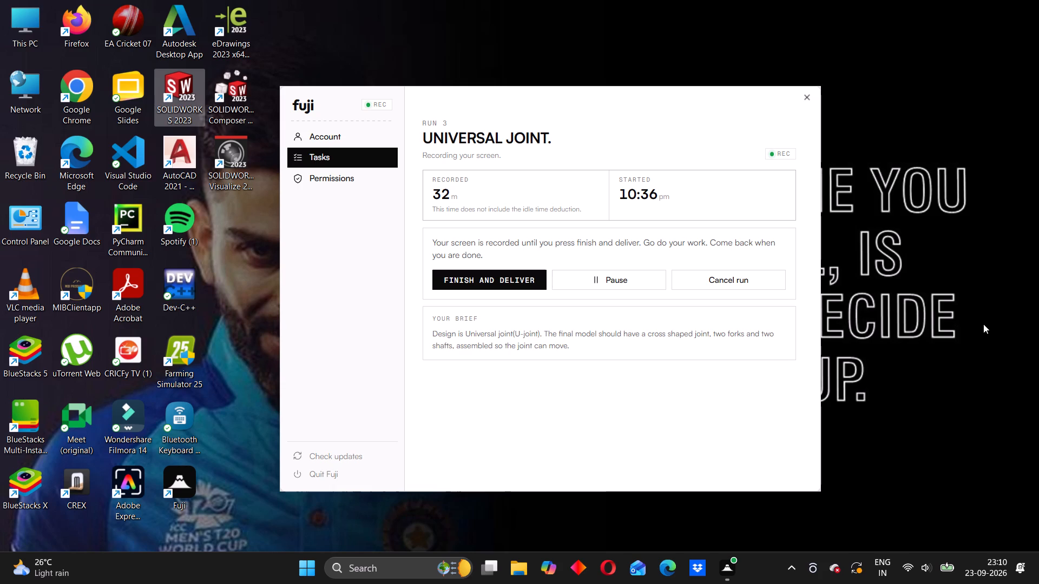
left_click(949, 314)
Launch SOLIDWORKS 2023 and create a new part document.
double_click(176, 87)
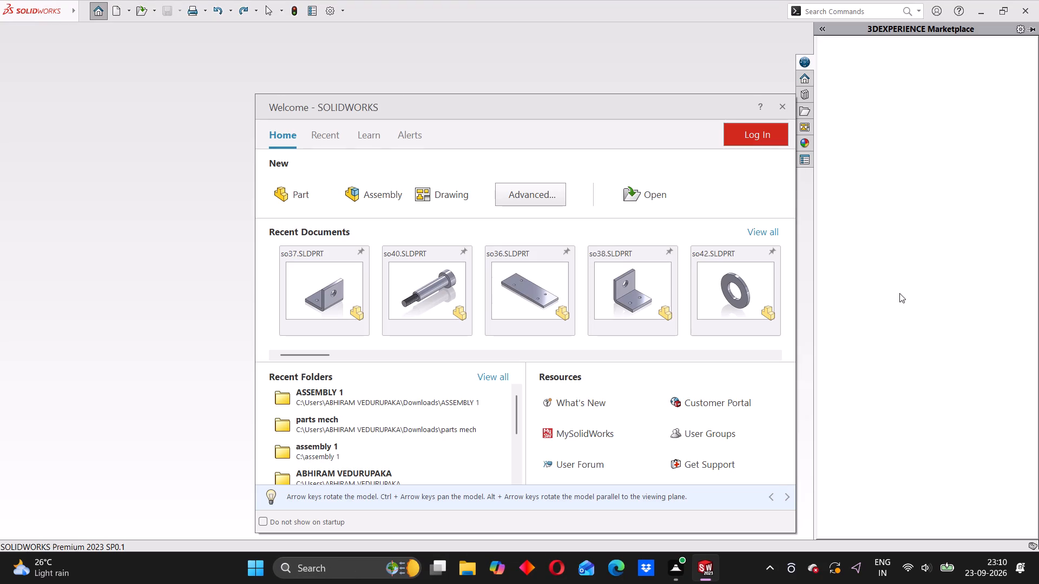
left_click_drag(292, 198, 298, 197)
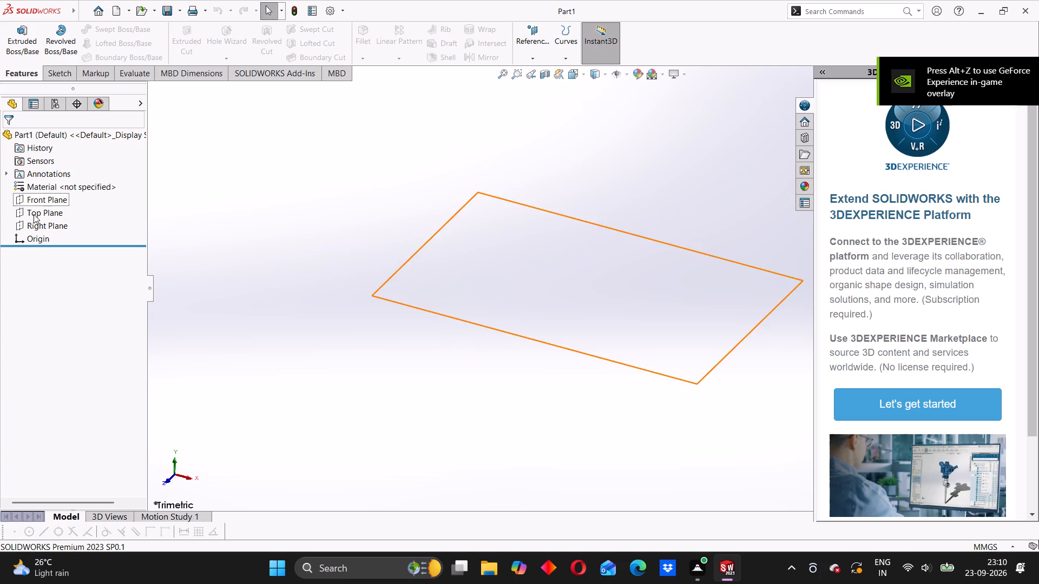
Sketch a center rectangle about 127 by 91 mm on the Front Plane, centred on the origin.
left_click(39, 201)
left_click(51, 185)
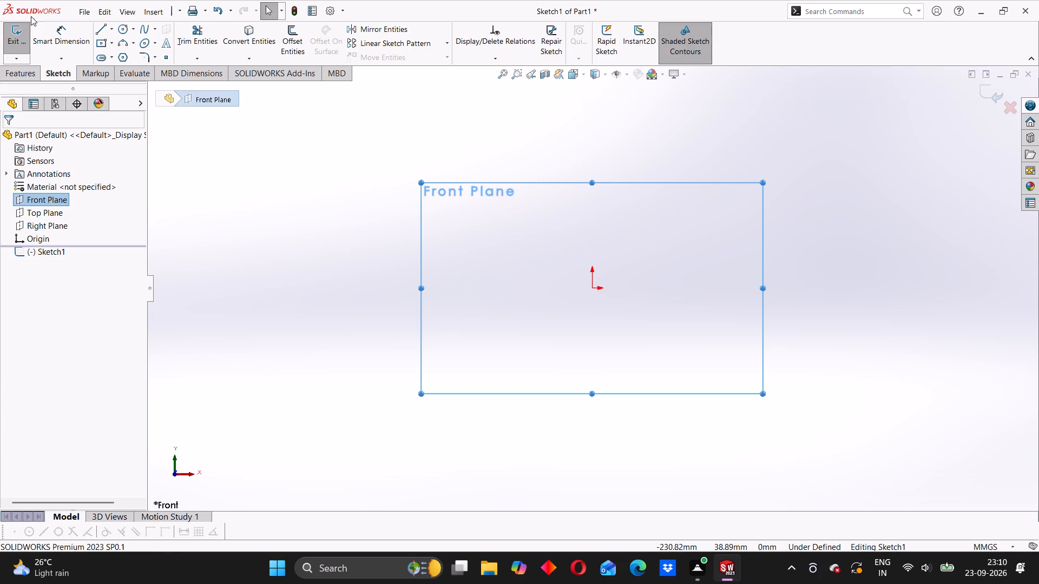
left_click(100, 44)
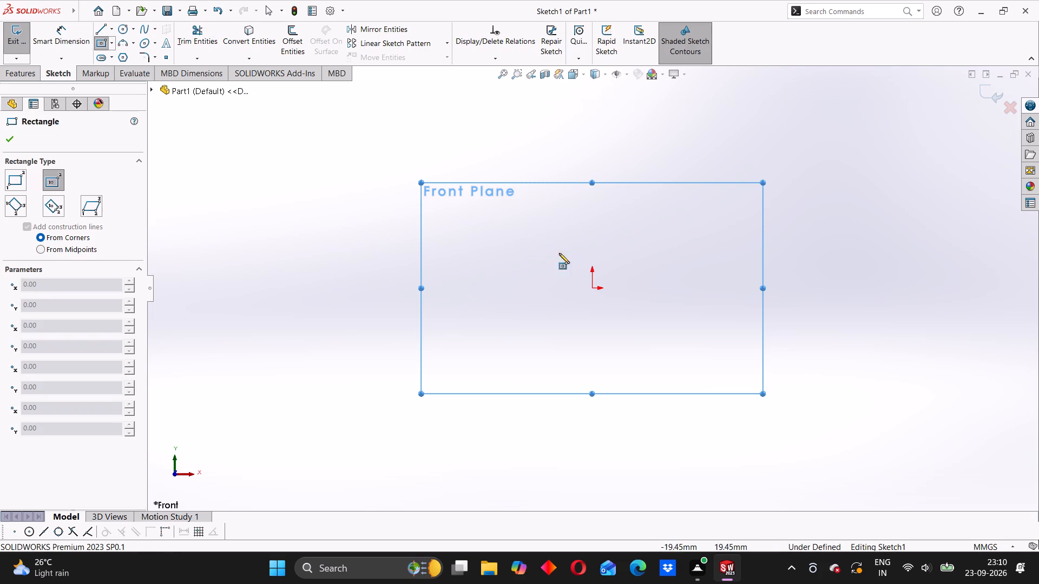
left_click(590, 287)
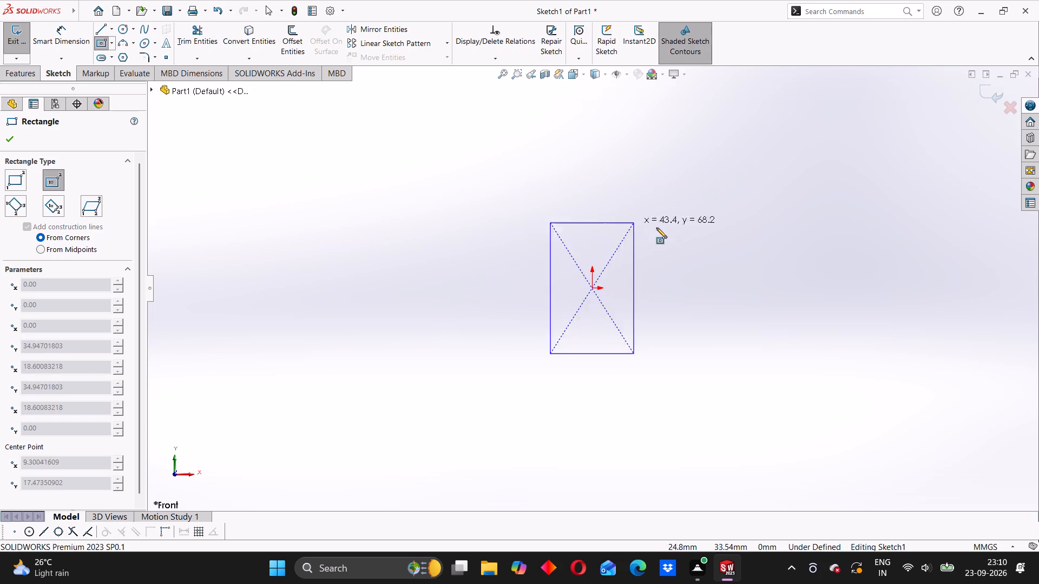
left_click(714, 201)
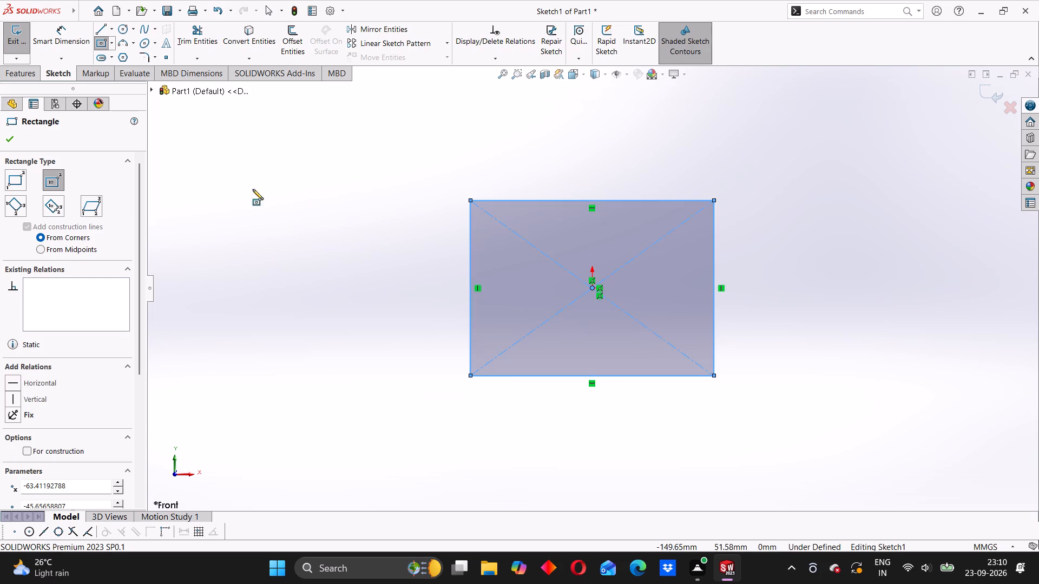
Dimension the rectangle's width and height to 25.4 mm each.
left_click(47, 44)
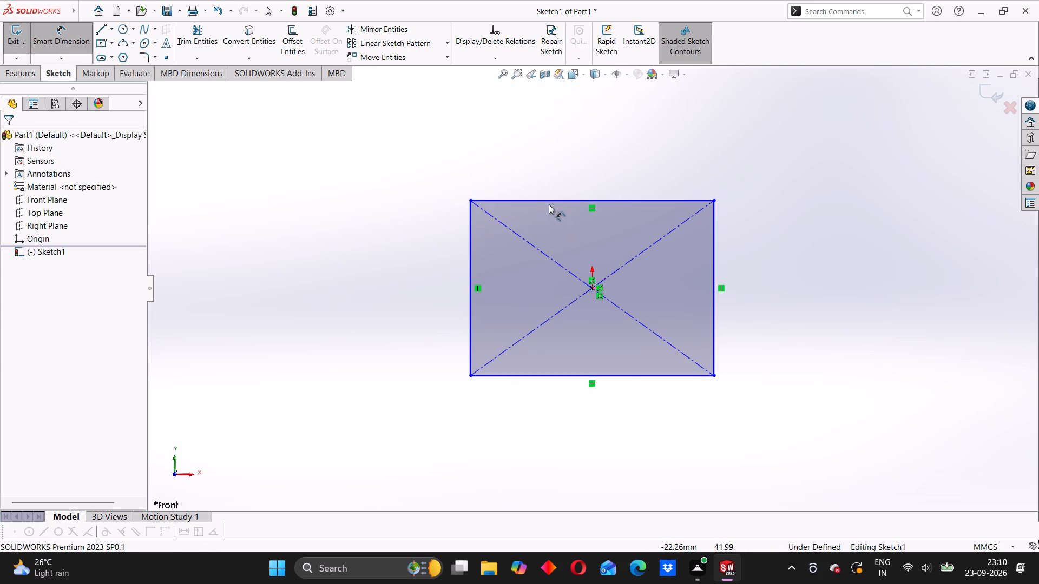
left_click(548, 198)
left_click(553, 174)
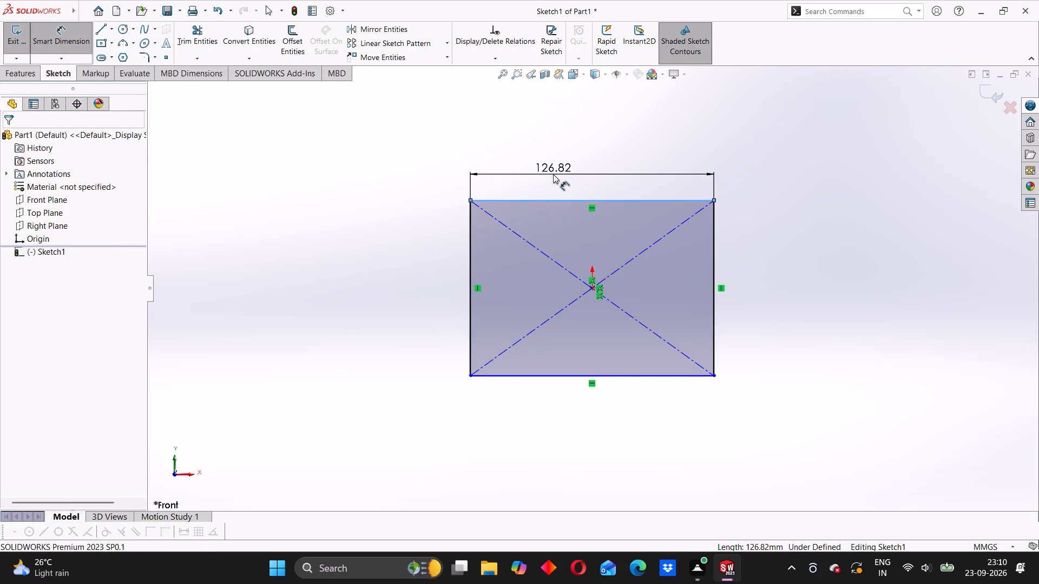
type("25.4")
key("Return")
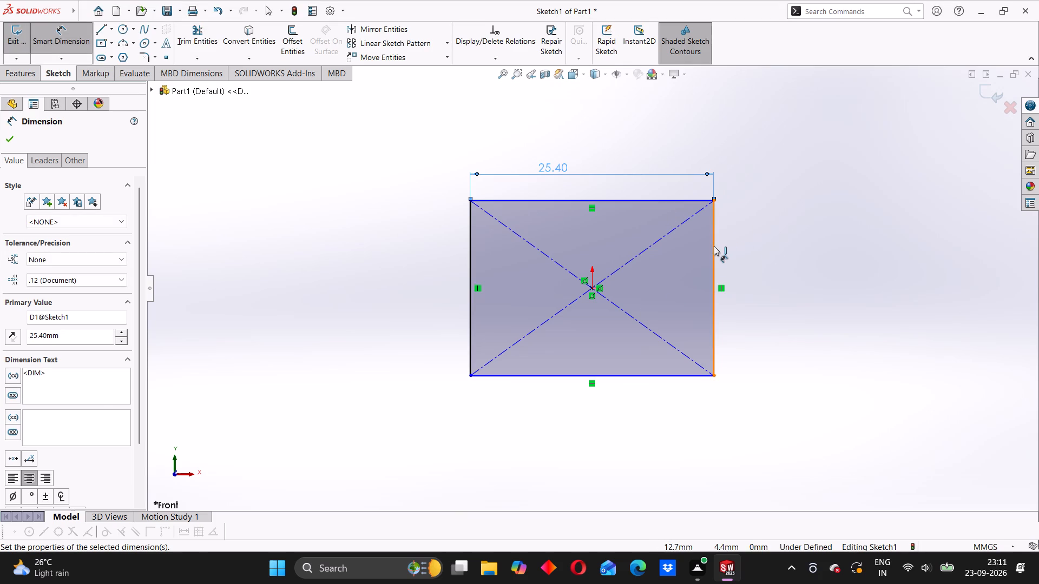
left_click(714, 246)
left_click(753, 242)
type("25.4")
key("Return")
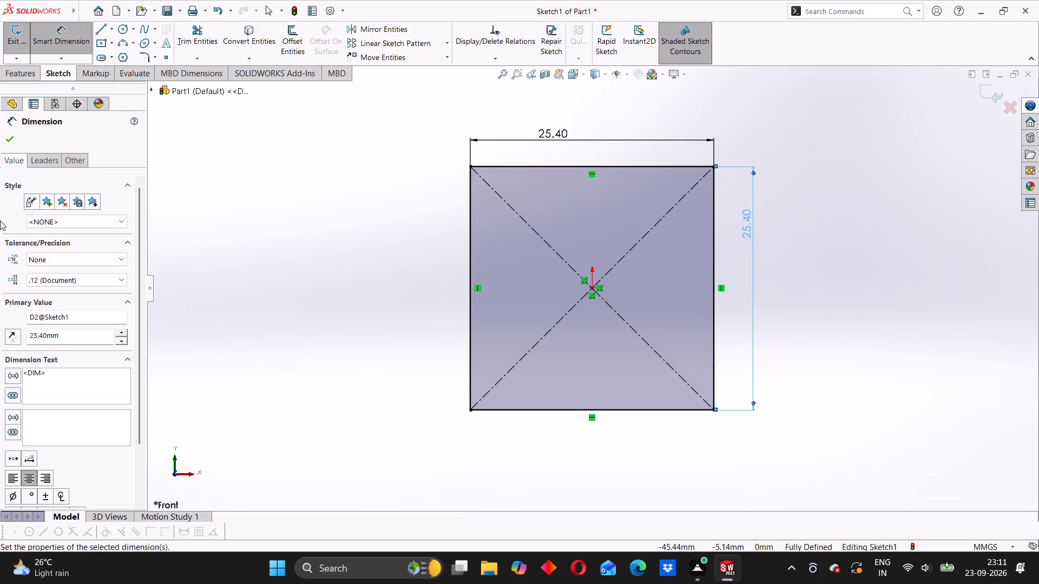
left_click(7, 146)
Extrude the square sketch 15 mm using the Mid Plane end condition.
left_click(15, 72)
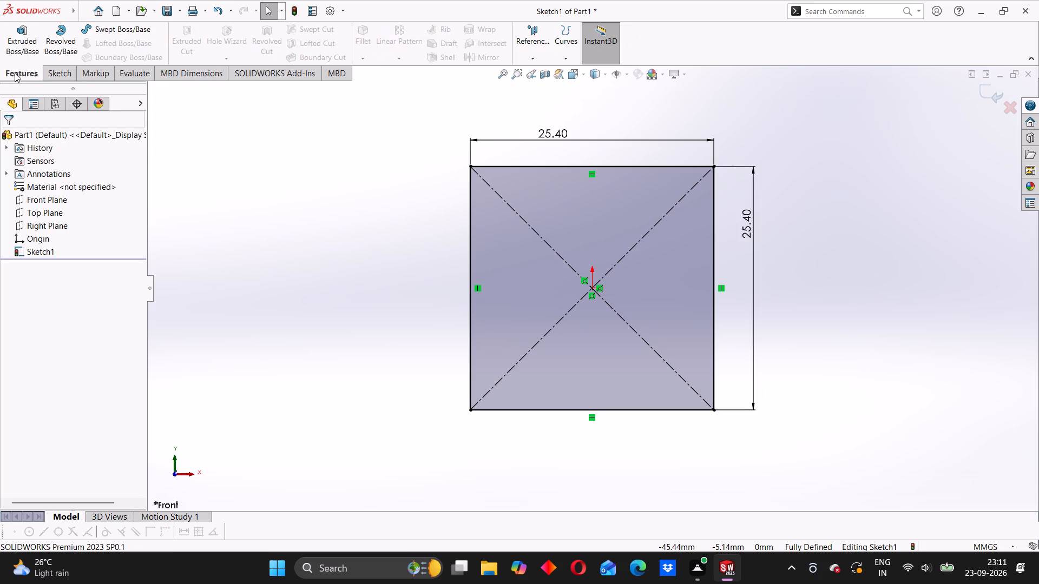
left_click(30, 45)
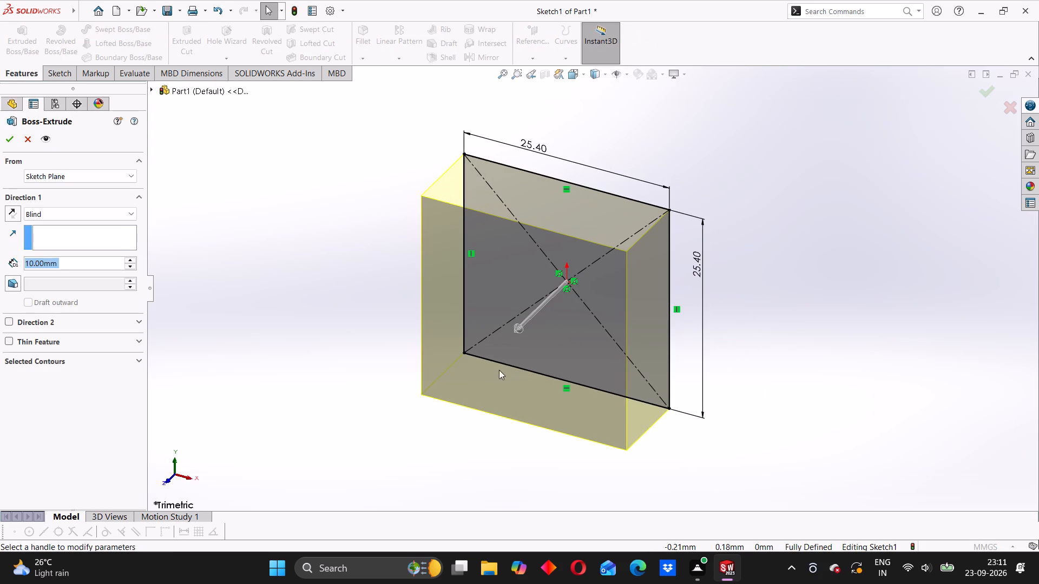
middle_click_drag(470, 461, 520, 266)
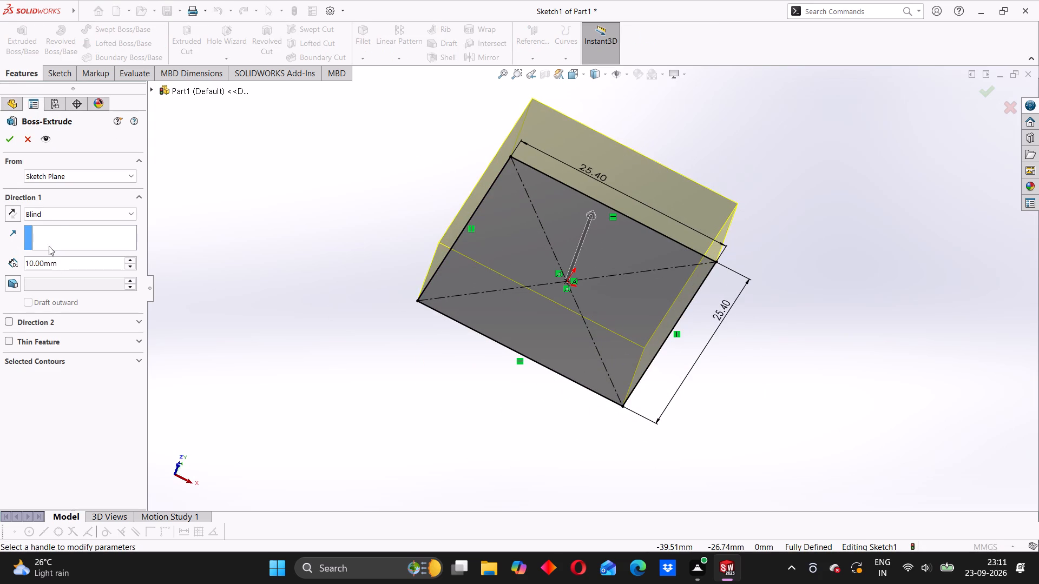
left_click(65, 215)
left_click(52, 273)
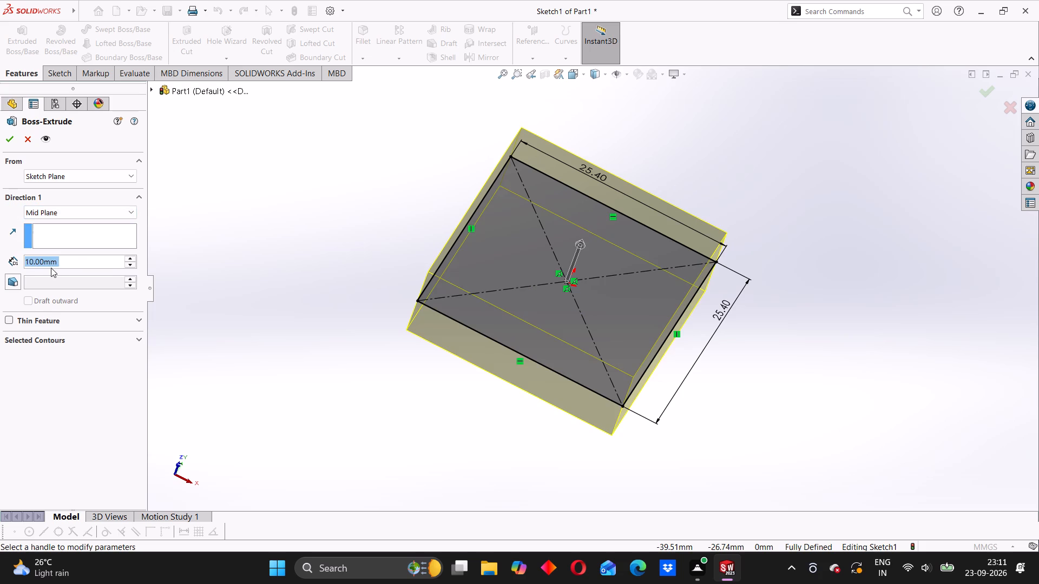
type("15")
key("Return")
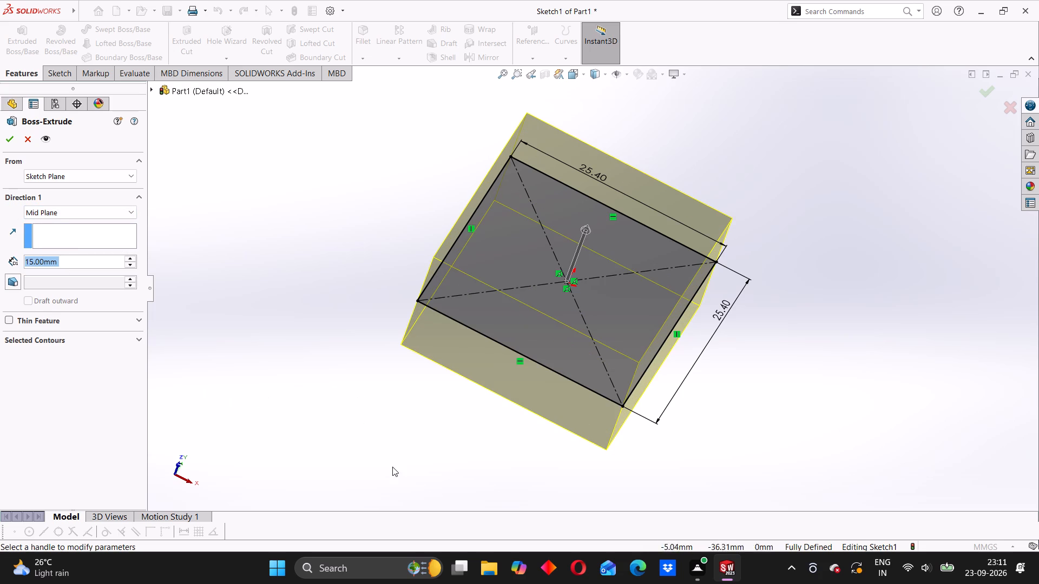
middle_click_drag(395, 465, 370, 376)
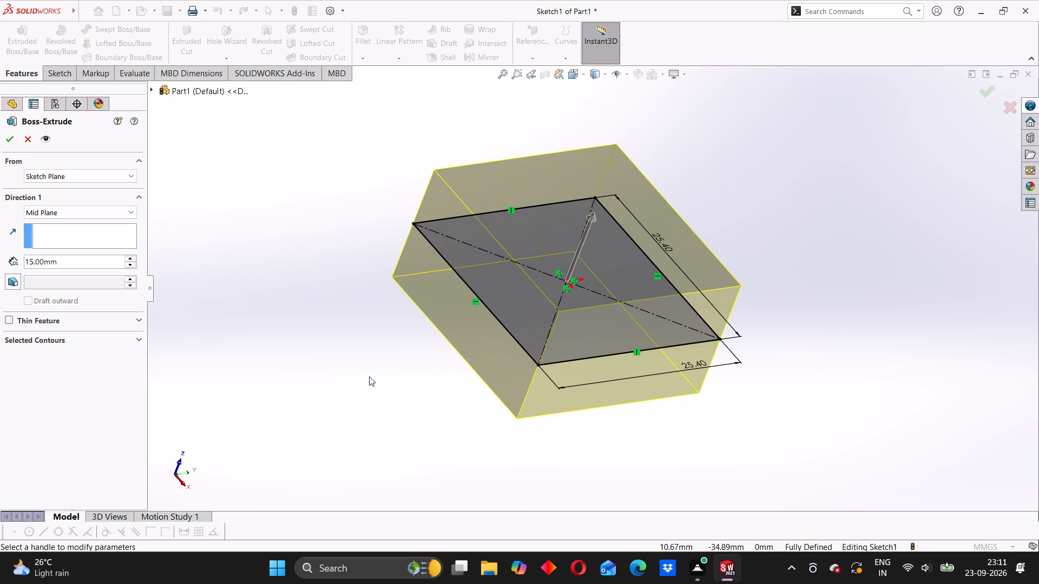
middle_click_drag(426, 404, 310, 336)
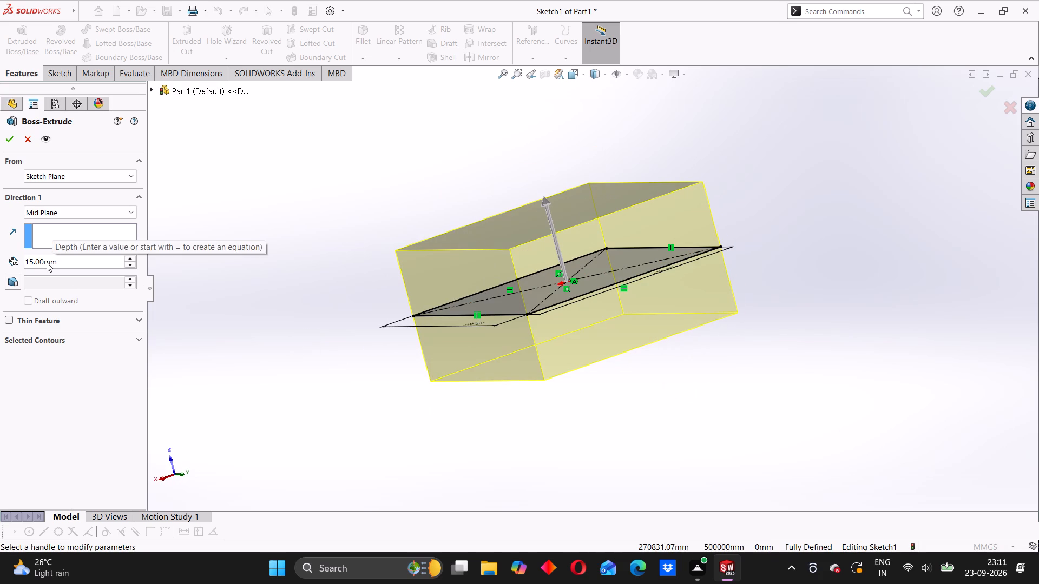
left_click(5, 143)
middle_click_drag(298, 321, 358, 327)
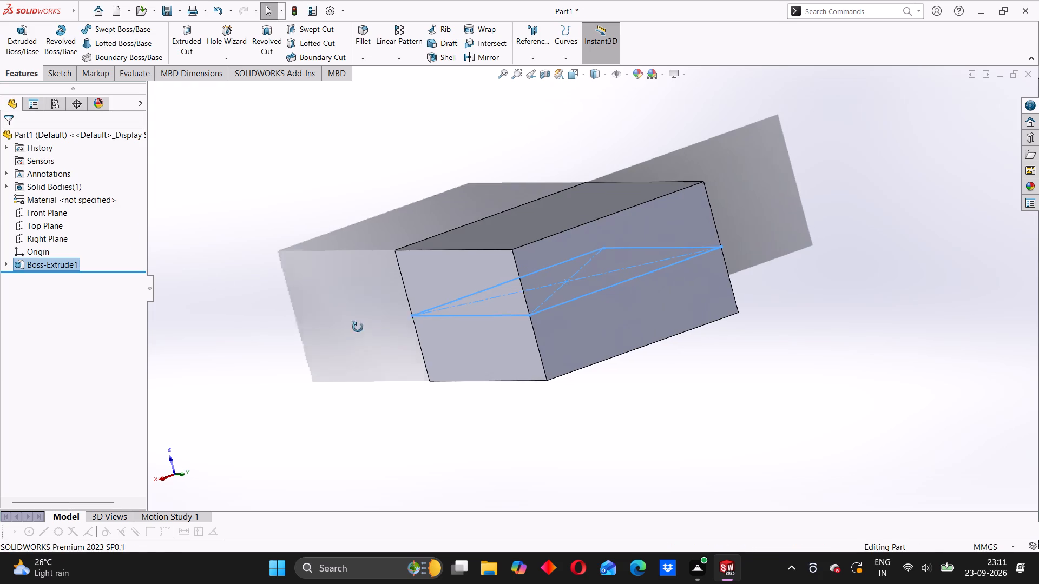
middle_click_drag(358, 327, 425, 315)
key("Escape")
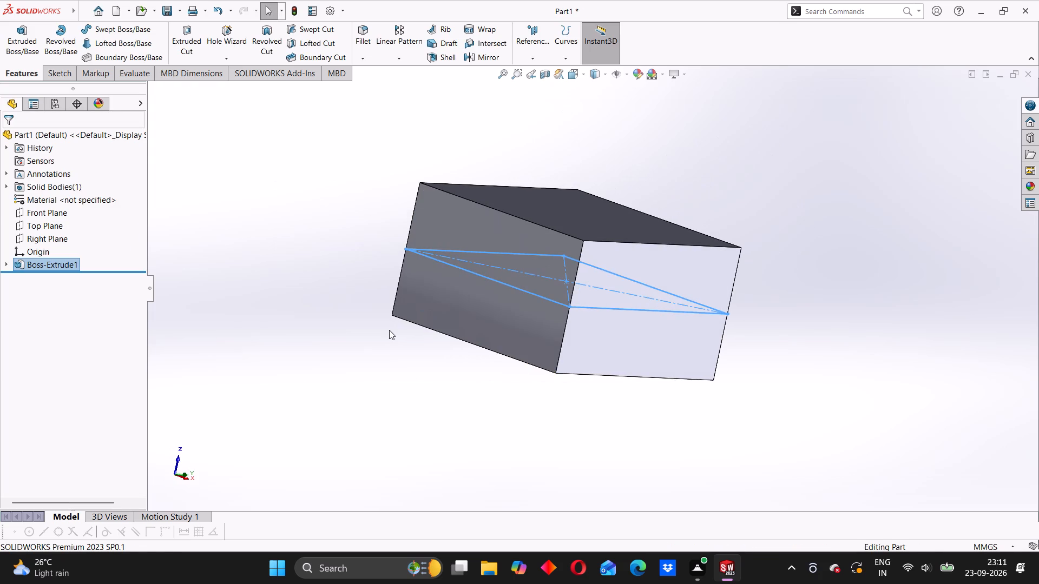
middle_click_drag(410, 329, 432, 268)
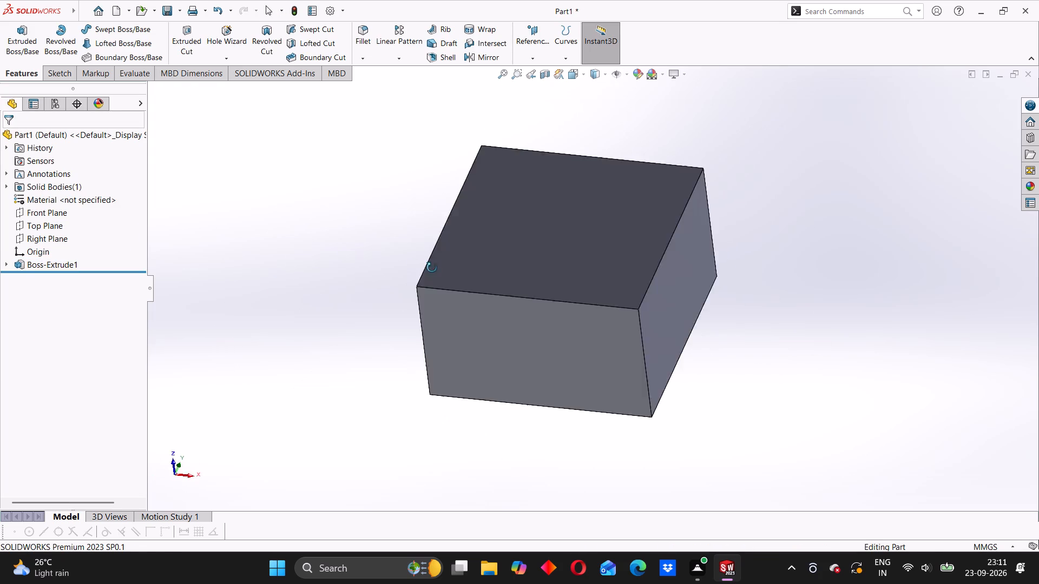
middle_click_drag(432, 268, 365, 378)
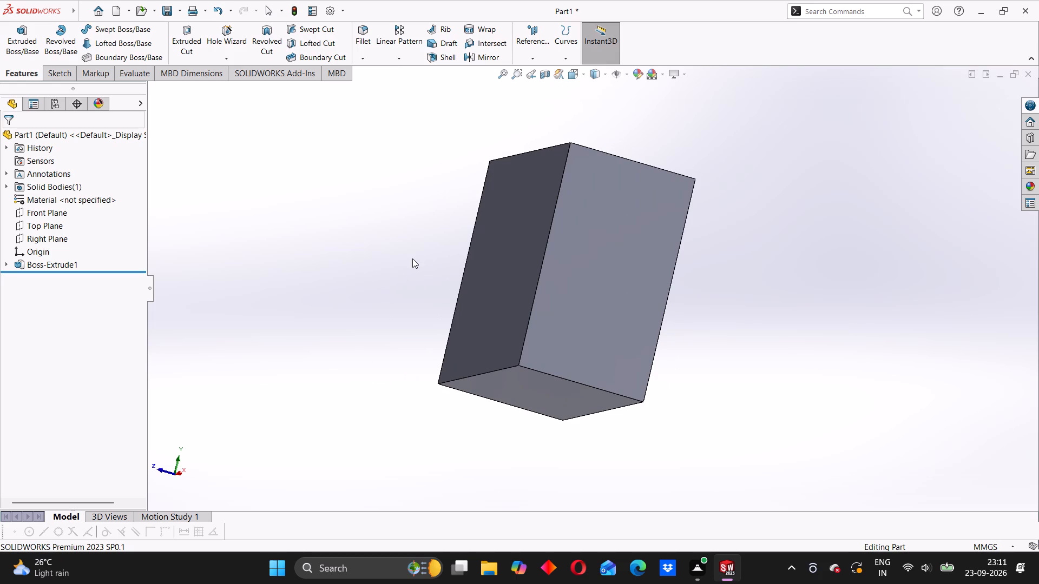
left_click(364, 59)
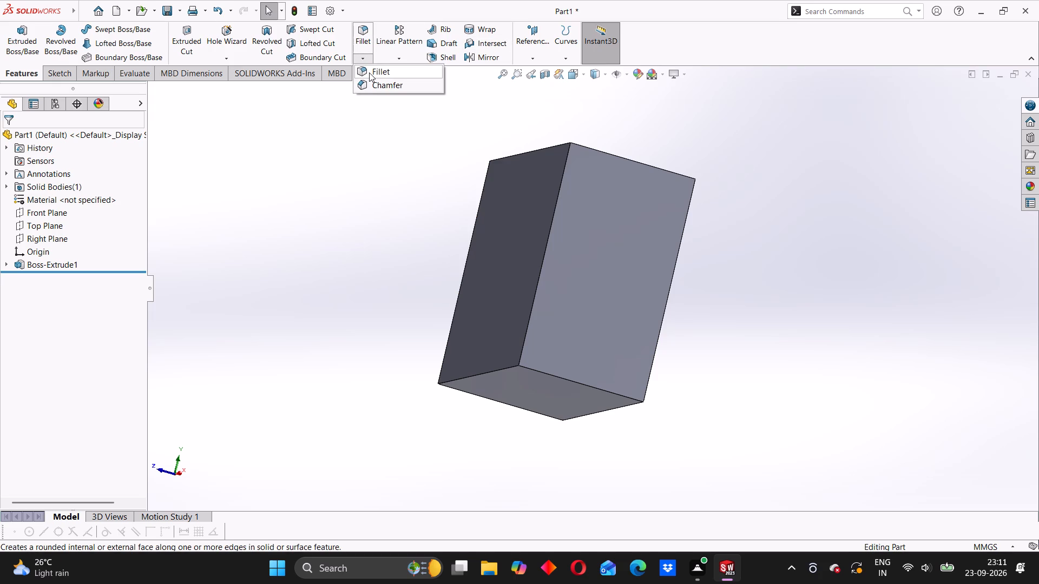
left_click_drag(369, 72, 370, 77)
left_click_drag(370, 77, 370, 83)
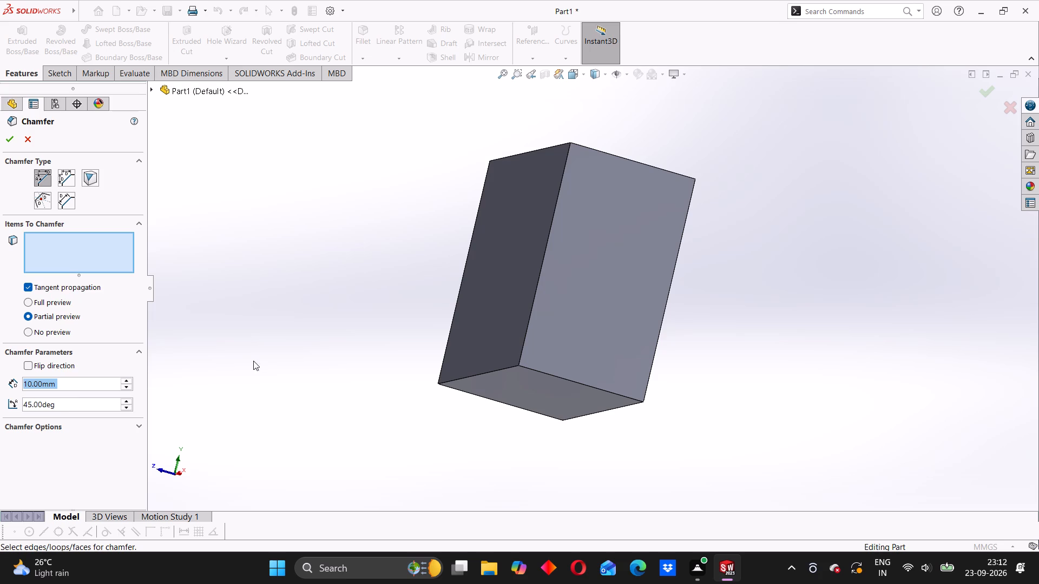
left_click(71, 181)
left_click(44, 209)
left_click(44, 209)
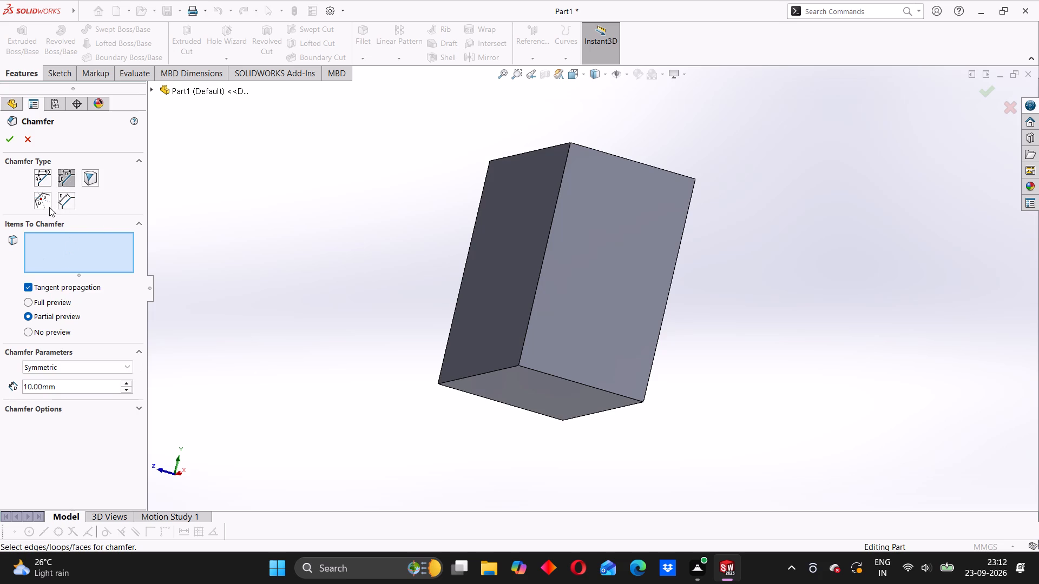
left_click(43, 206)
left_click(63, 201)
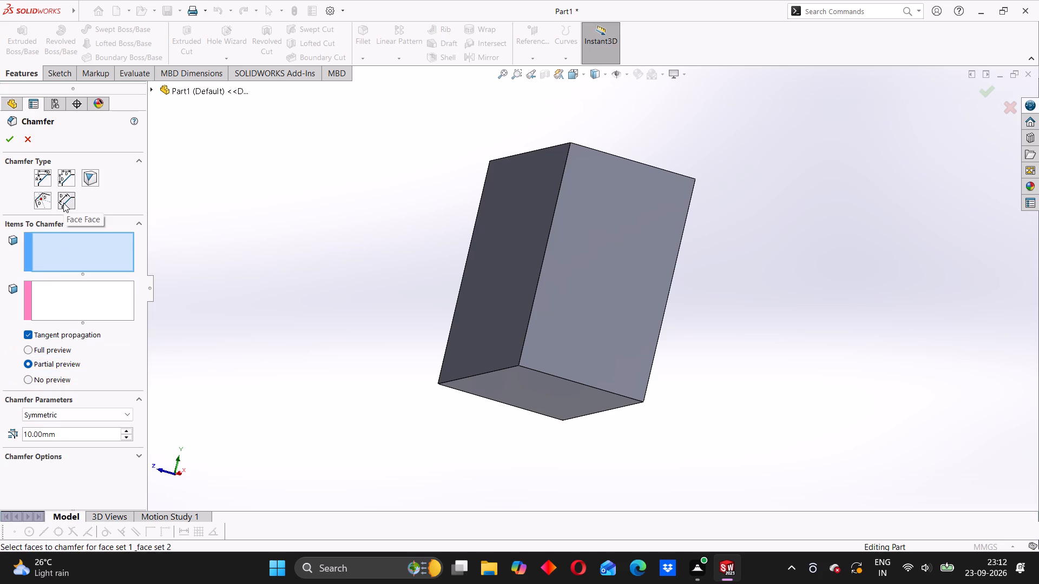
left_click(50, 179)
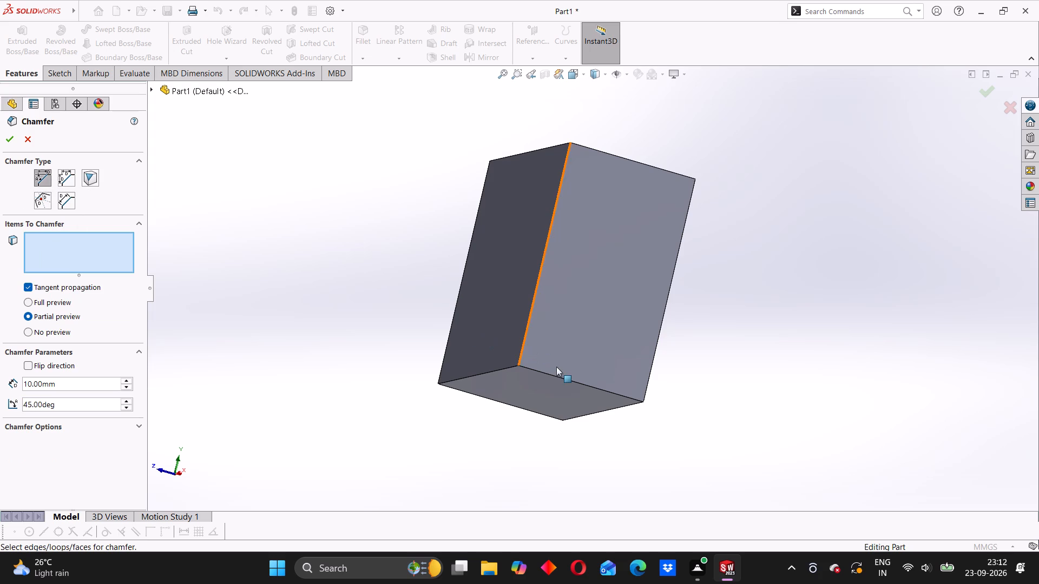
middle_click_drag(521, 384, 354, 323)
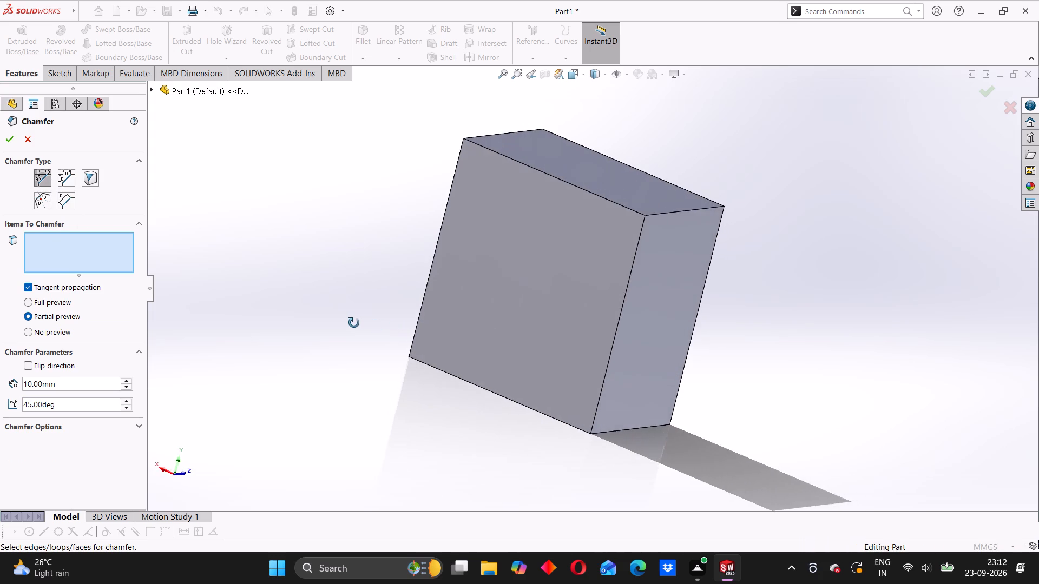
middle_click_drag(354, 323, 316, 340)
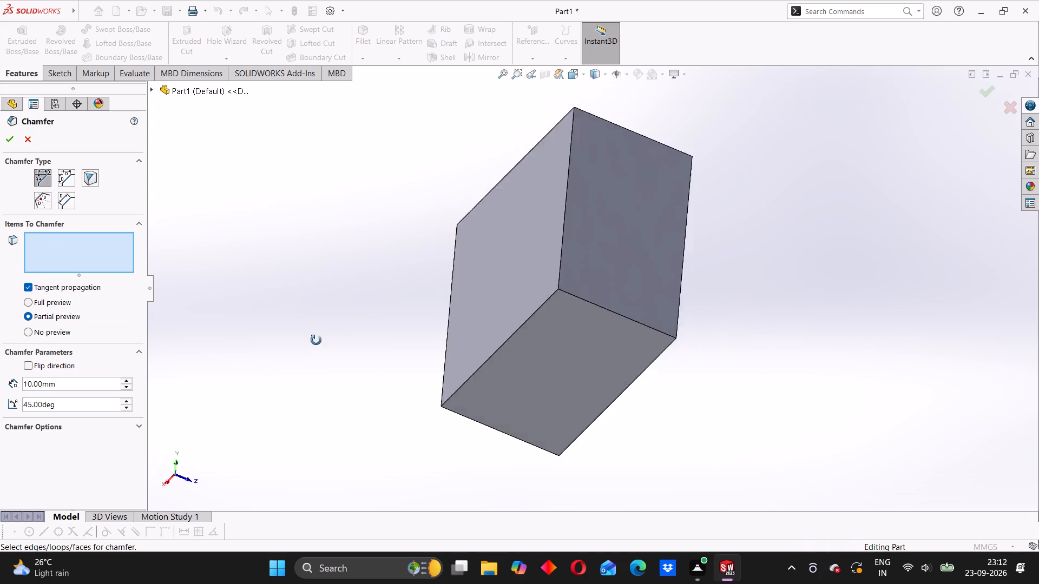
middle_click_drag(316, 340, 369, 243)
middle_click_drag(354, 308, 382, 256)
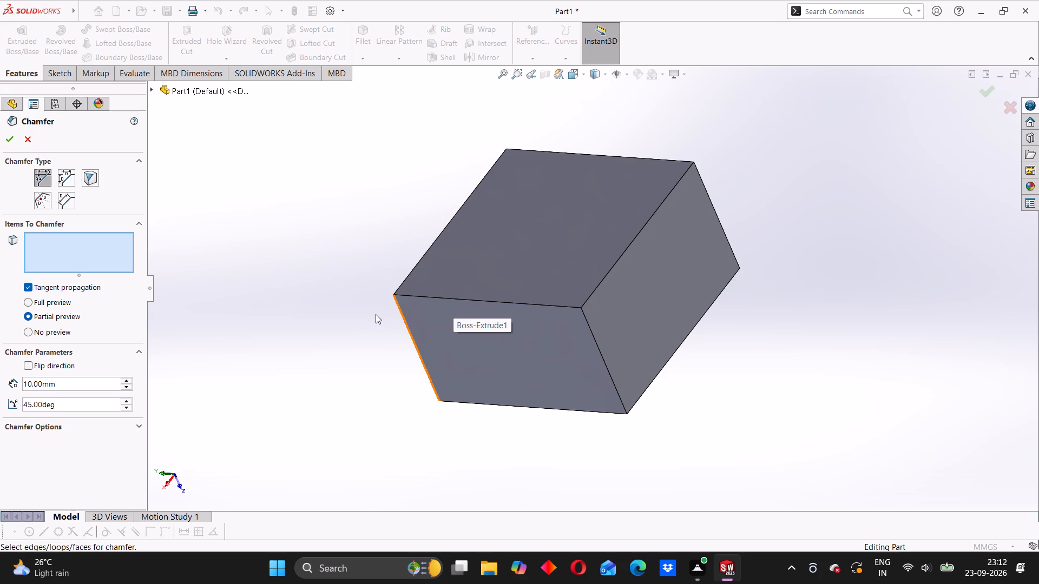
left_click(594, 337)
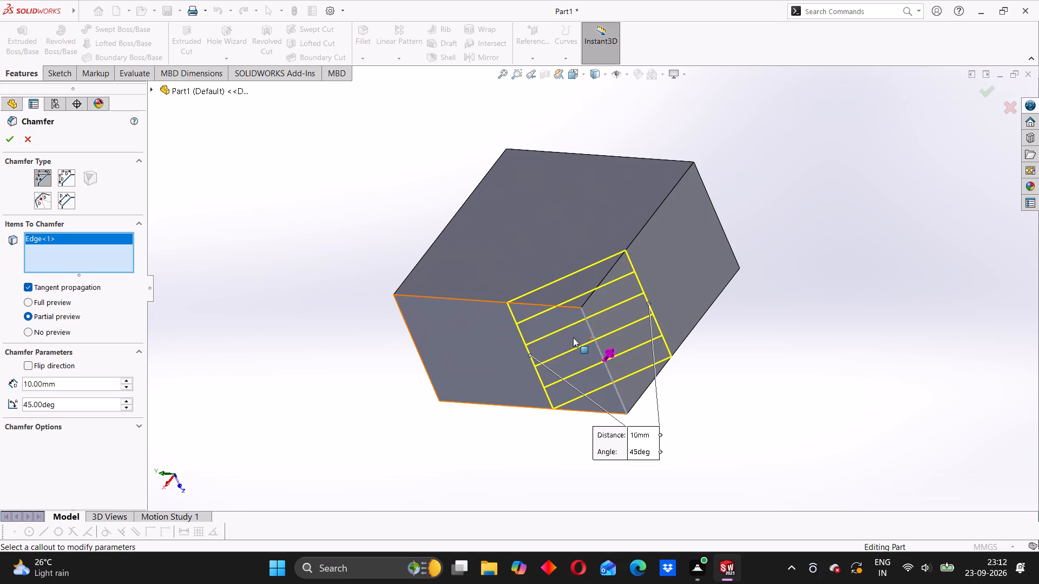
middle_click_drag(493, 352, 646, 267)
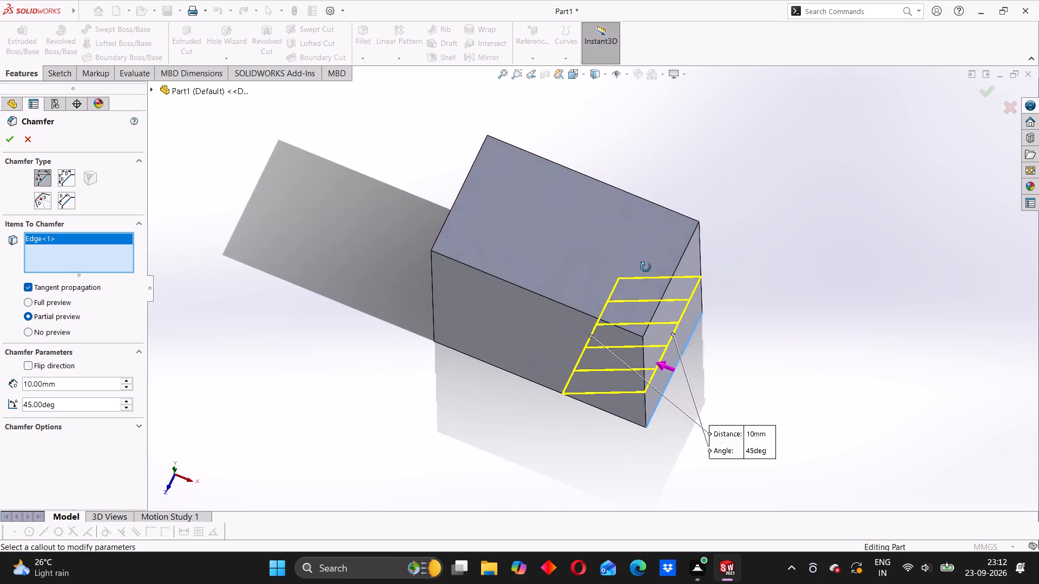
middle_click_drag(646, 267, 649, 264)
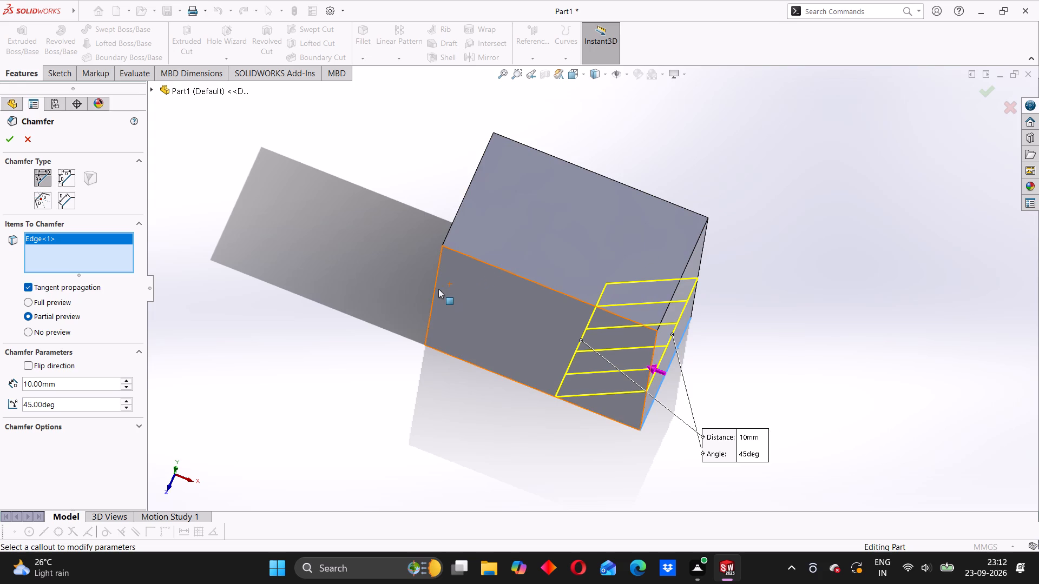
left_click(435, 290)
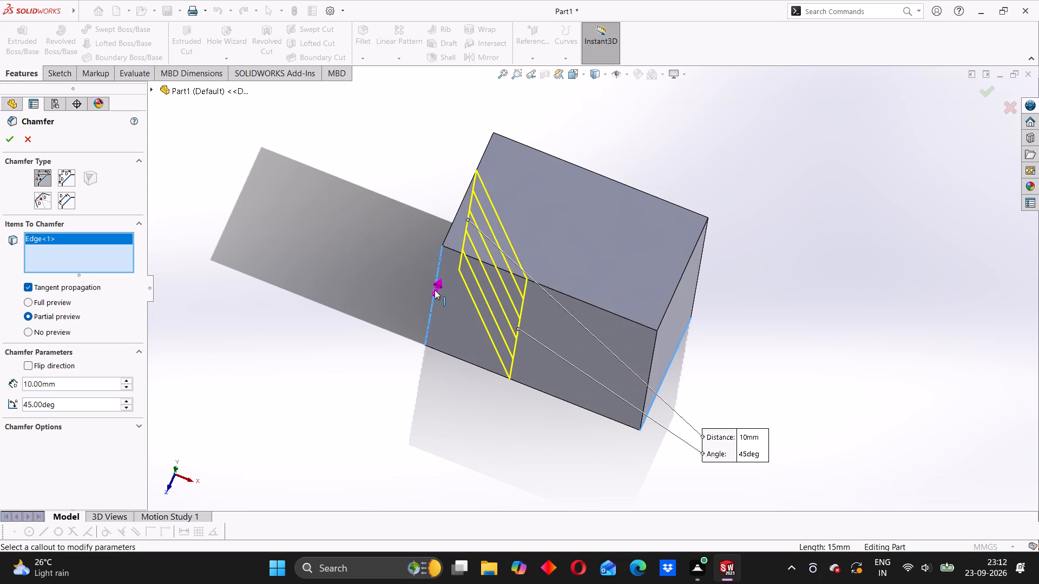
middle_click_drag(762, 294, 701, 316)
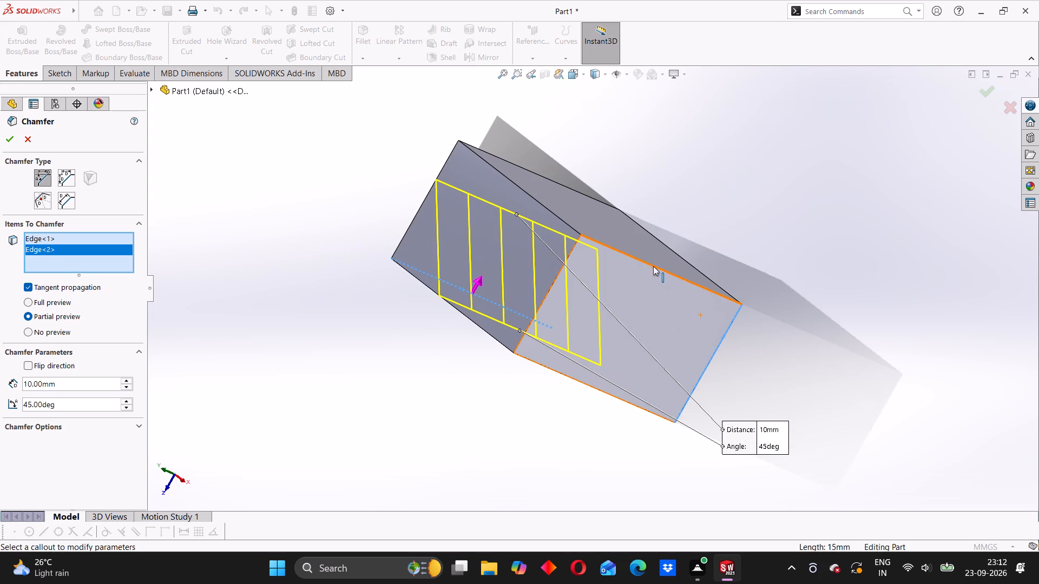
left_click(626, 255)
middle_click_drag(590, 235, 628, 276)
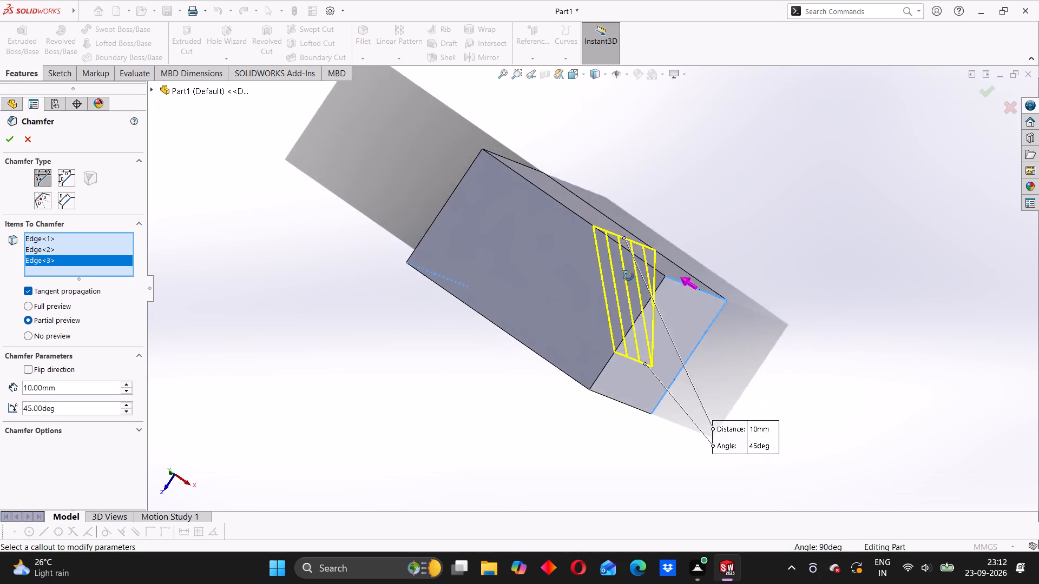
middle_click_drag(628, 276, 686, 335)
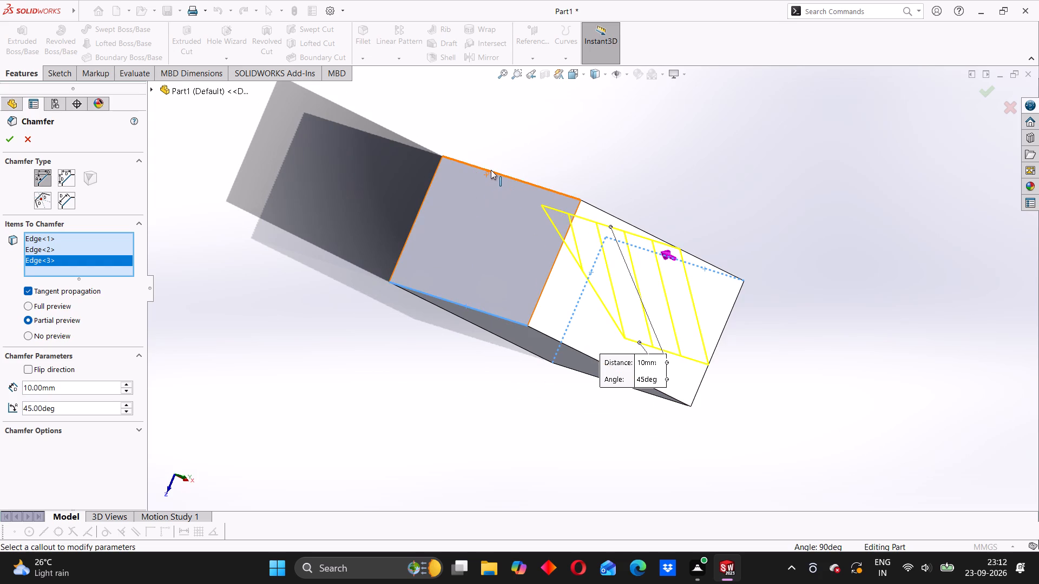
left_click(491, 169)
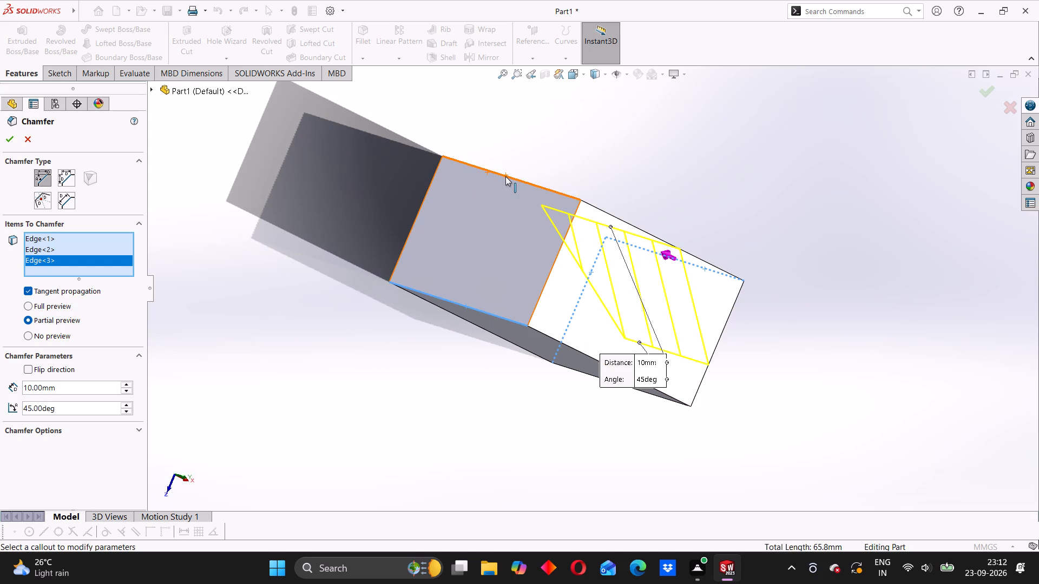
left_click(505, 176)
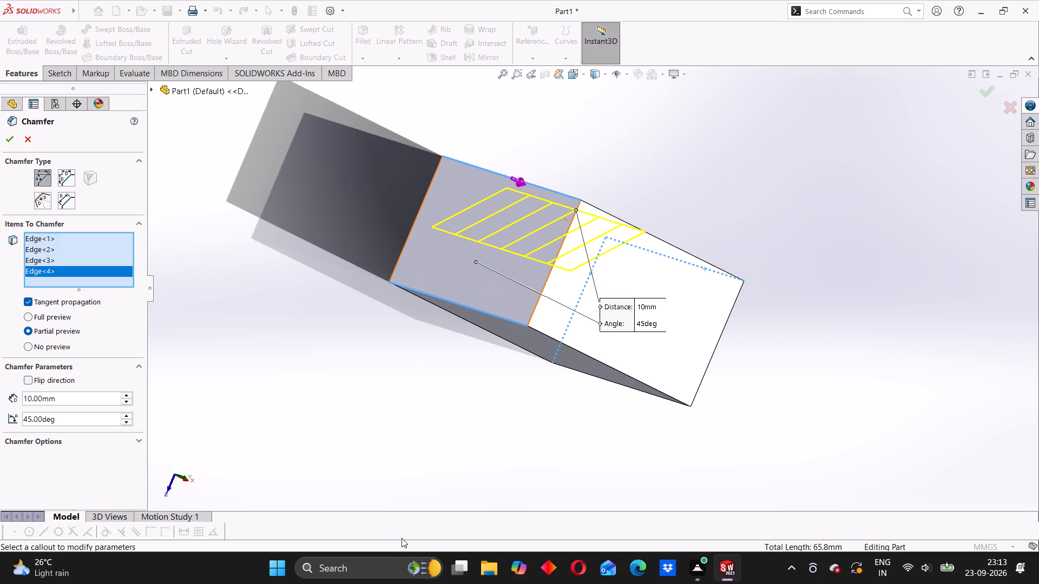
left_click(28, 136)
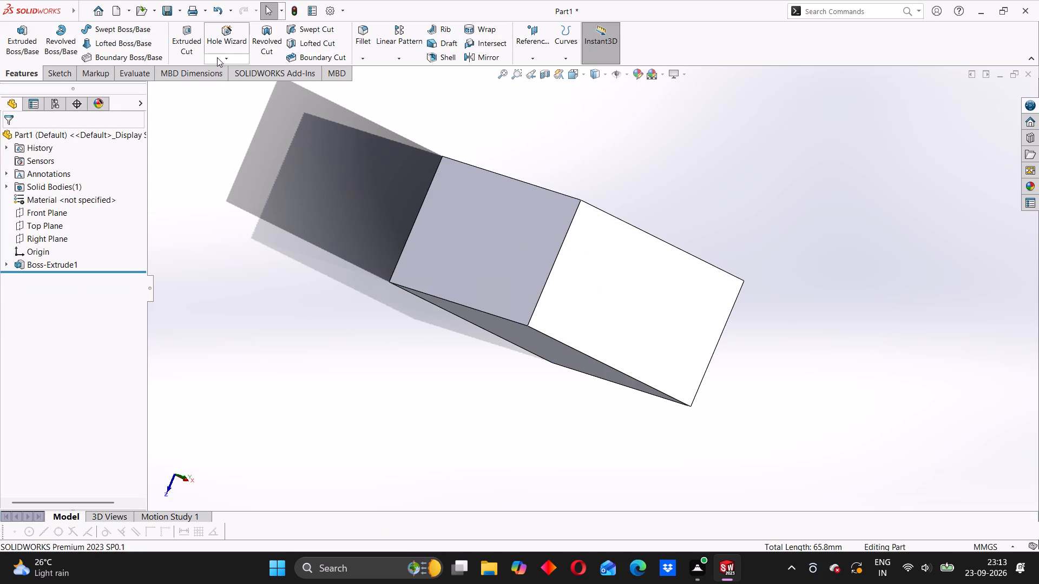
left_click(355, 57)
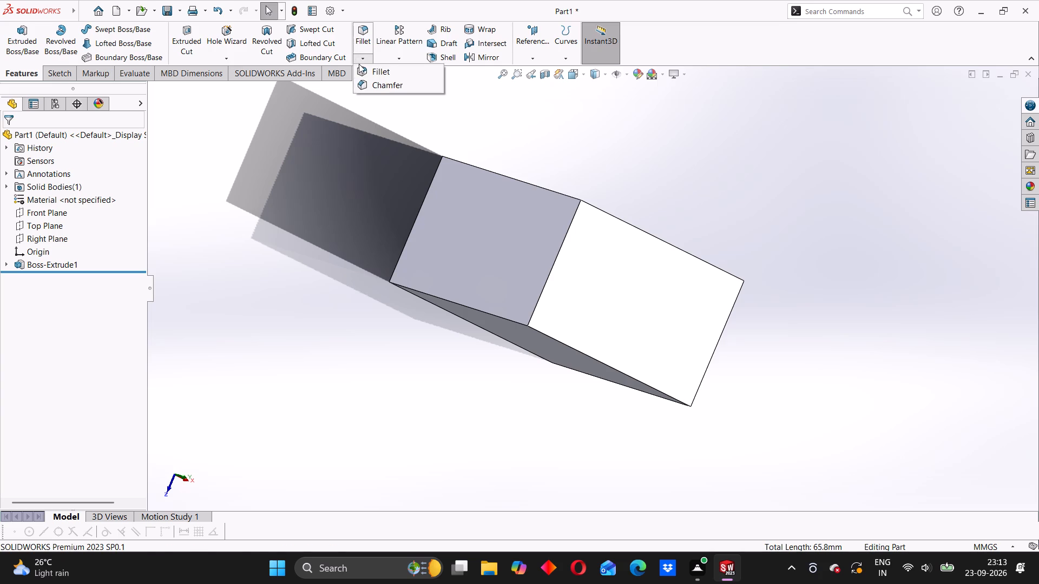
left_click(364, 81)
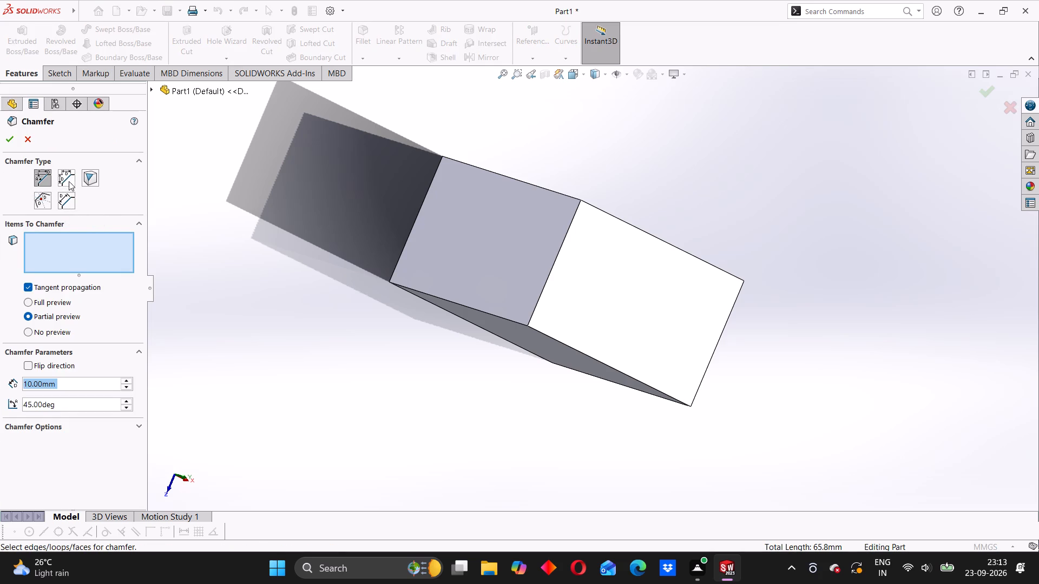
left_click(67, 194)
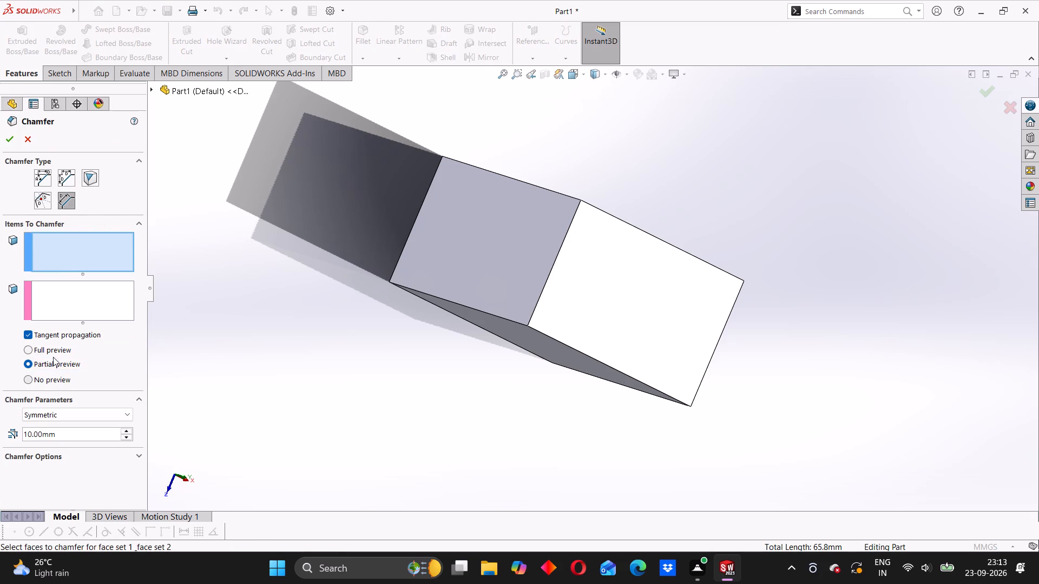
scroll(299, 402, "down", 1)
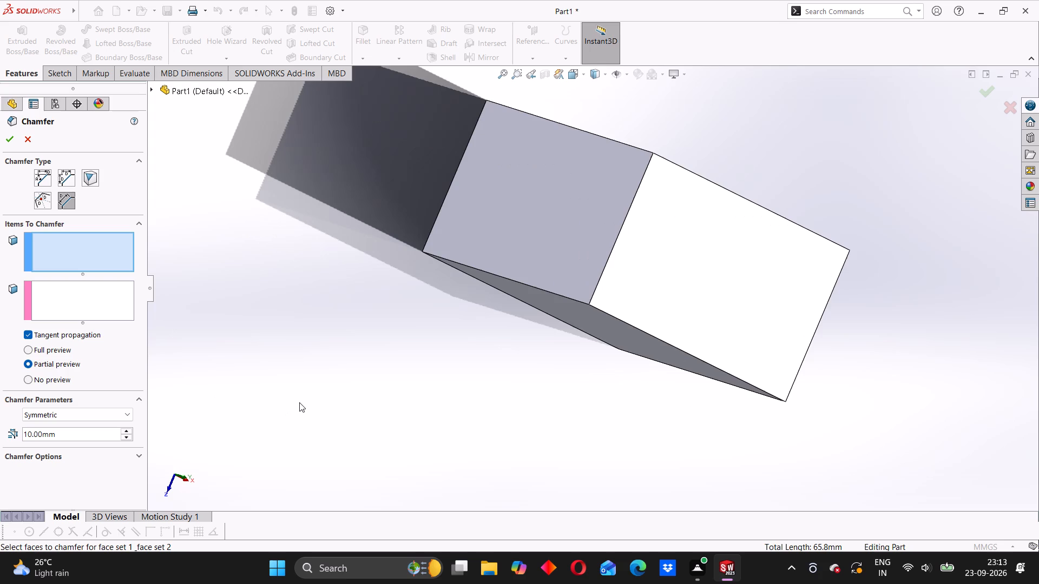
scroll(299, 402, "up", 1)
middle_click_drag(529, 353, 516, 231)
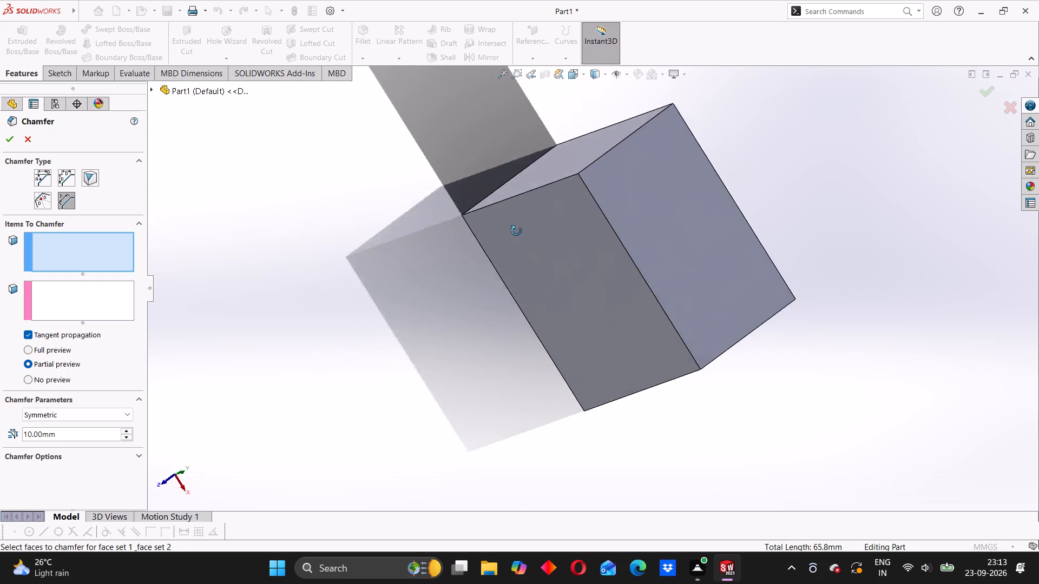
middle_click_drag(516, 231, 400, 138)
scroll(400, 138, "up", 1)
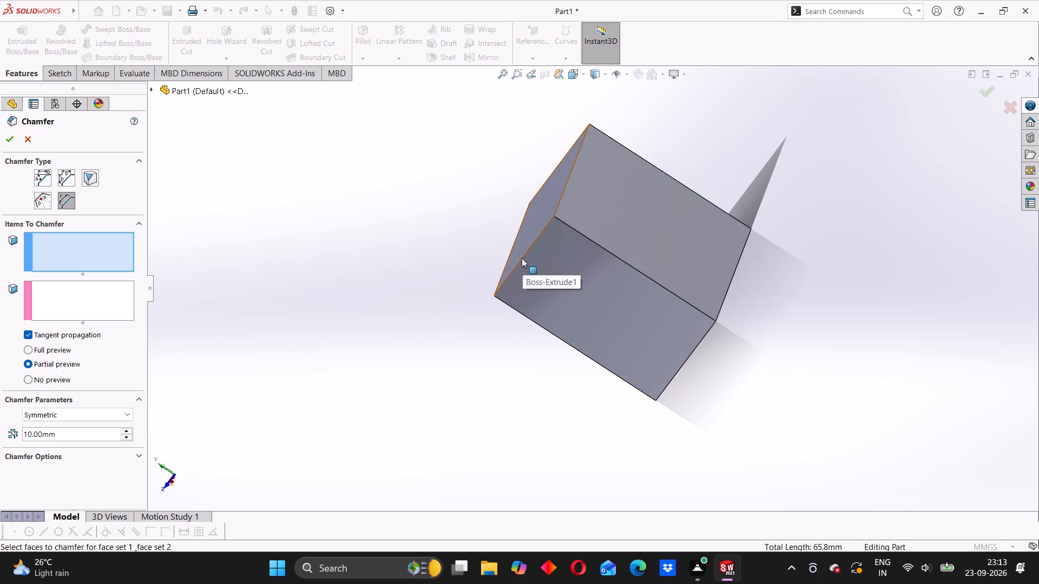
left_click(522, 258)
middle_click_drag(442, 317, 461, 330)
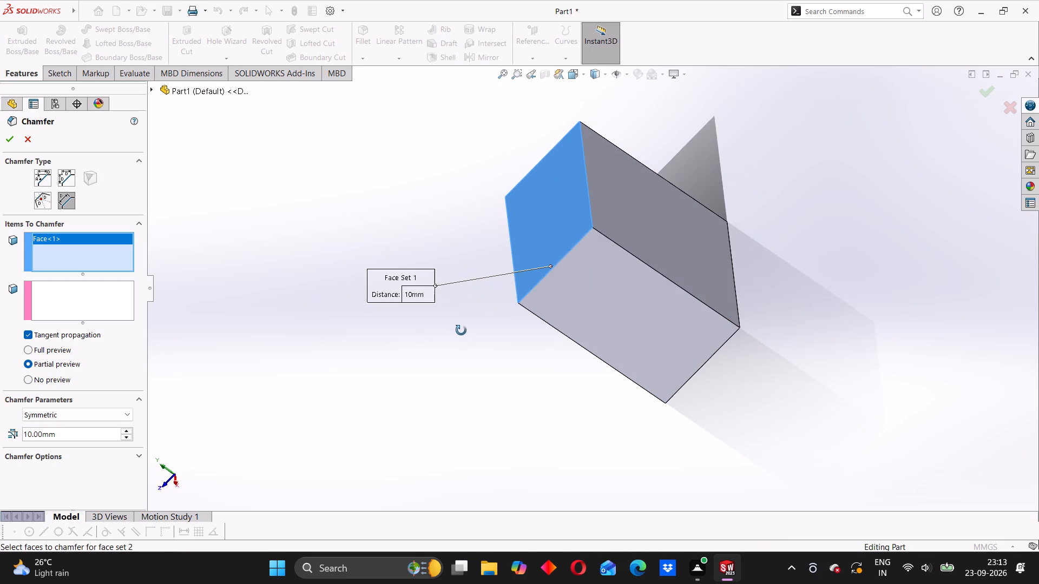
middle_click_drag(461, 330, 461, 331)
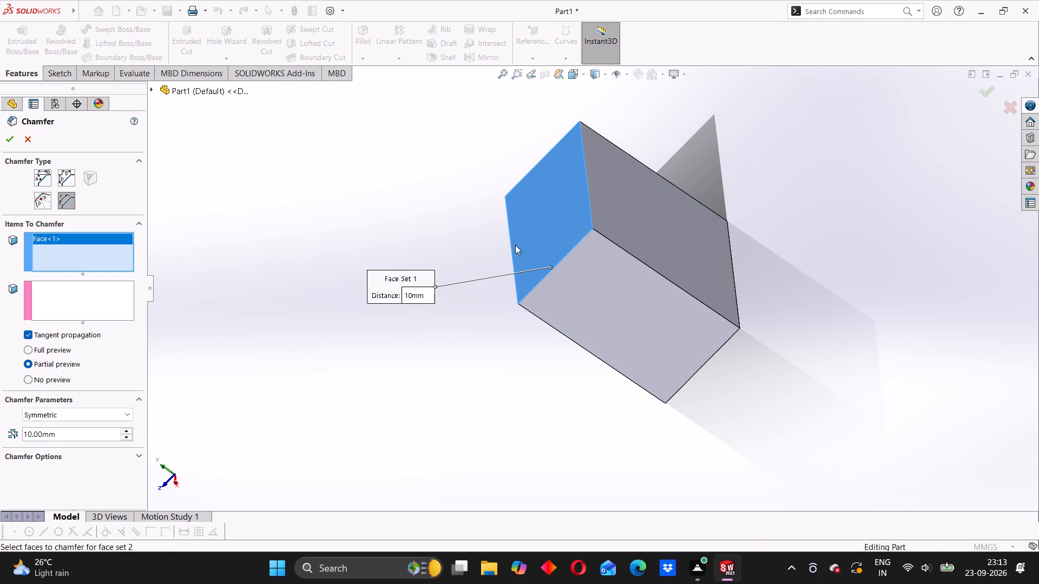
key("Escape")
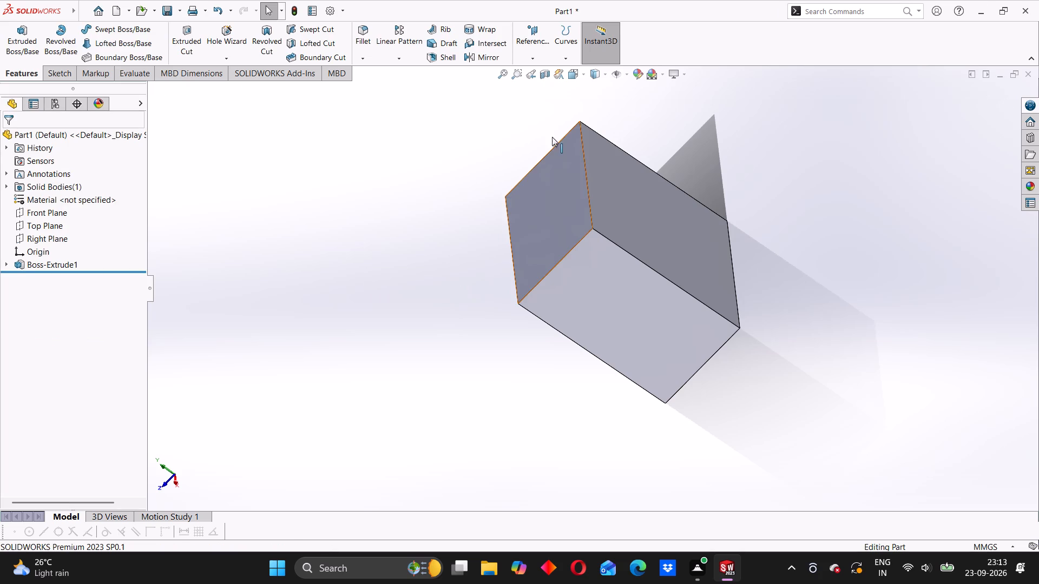
Set up an offset-face chamfer with a 5 mm distance on one of the block's short corner edges.
left_click(357, 62)
left_click(363, 88)
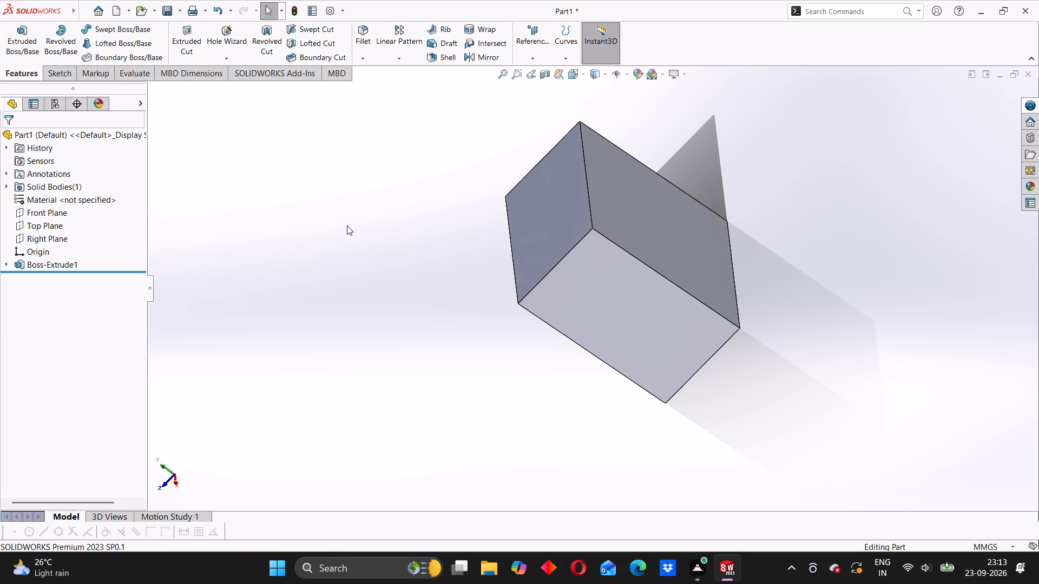
left_click(549, 270)
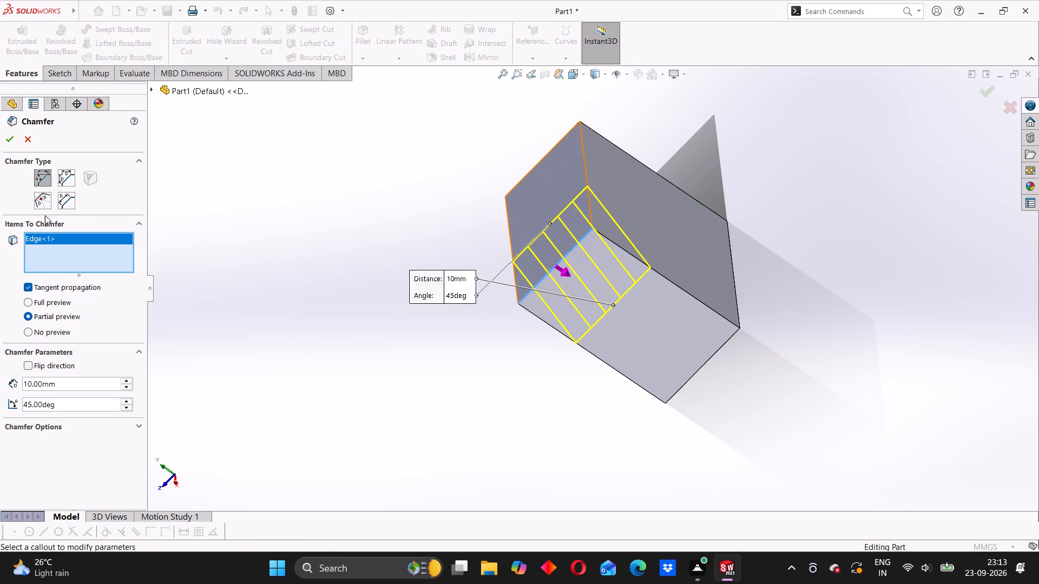
left_click(69, 179)
left_click(68, 203)
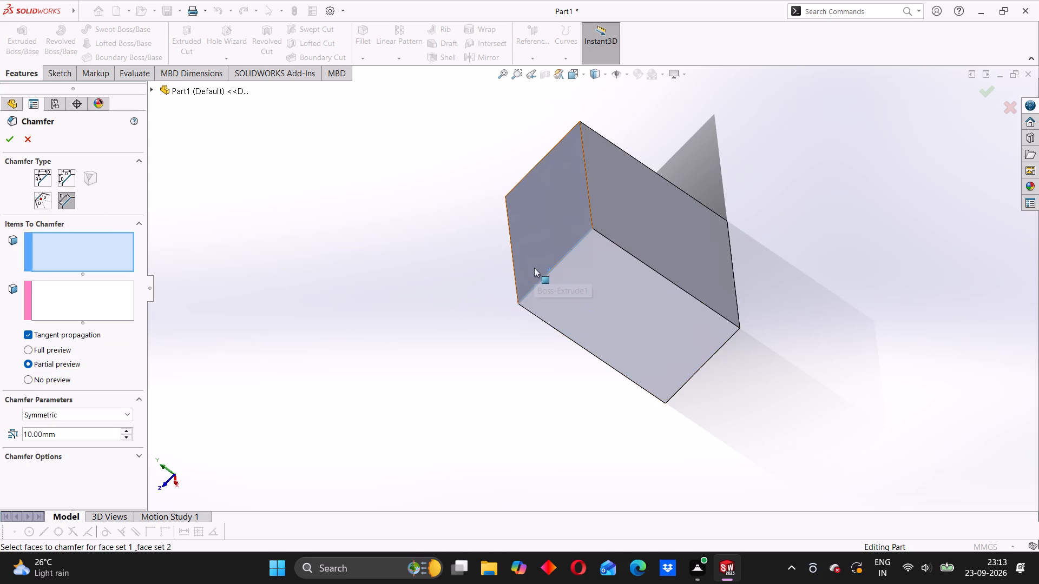
left_click(40, 196)
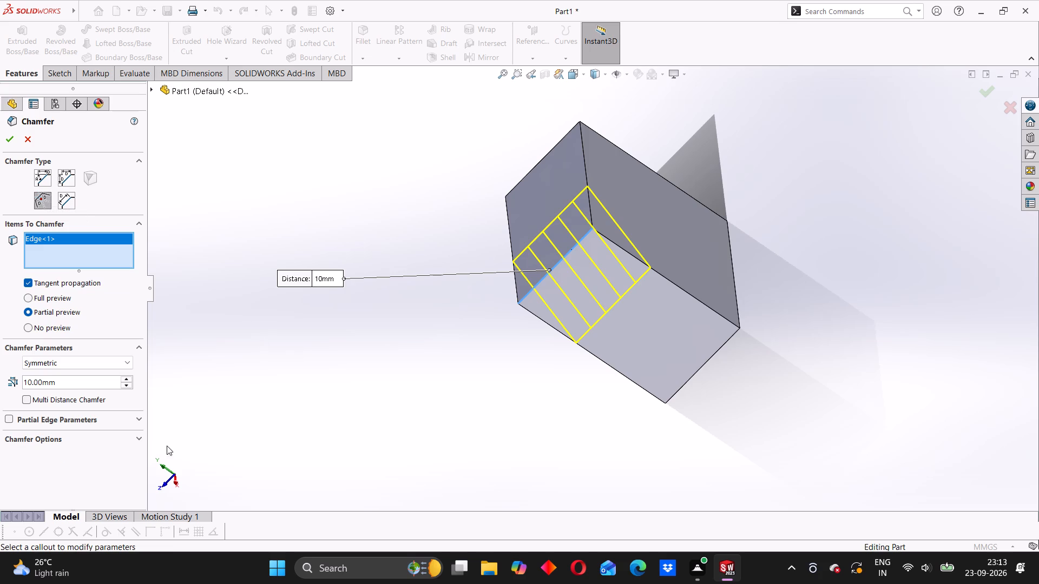
left_click(37, 176)
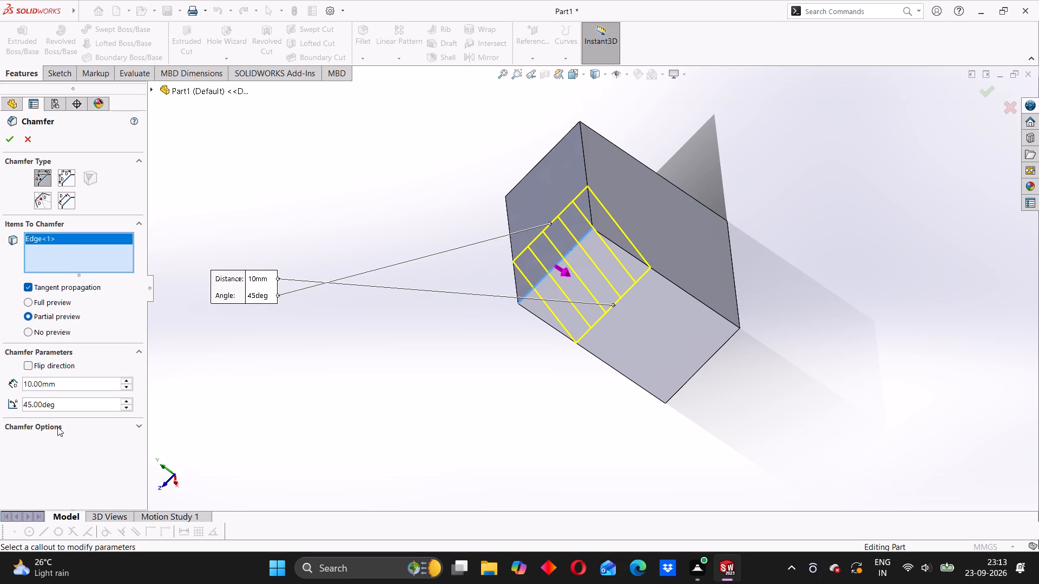
left_click(111, 427)
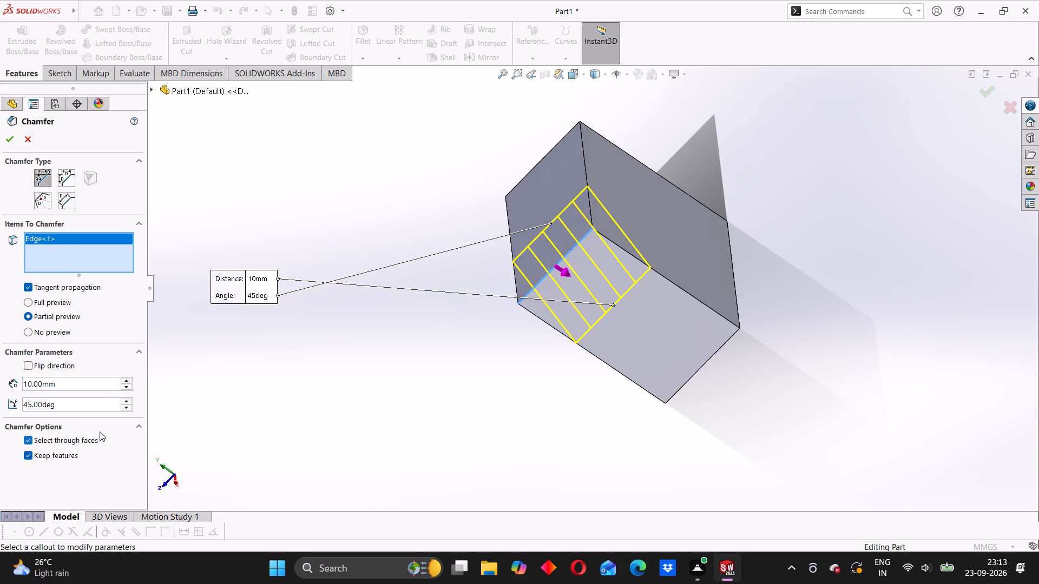
left_click(100, 432)
left_click(29, 366)
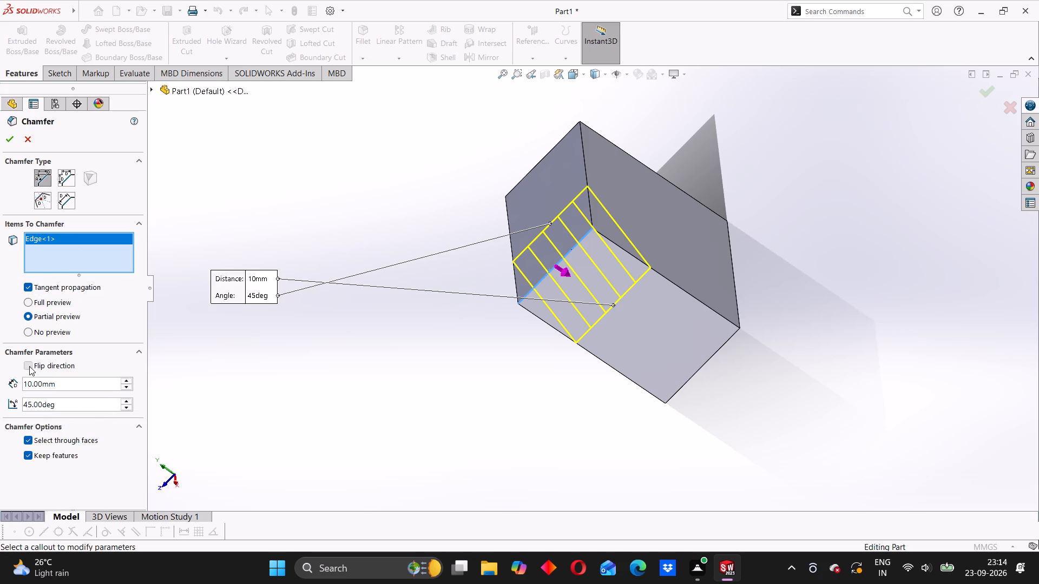
left_click(29, 366)
left_click(44, 207)
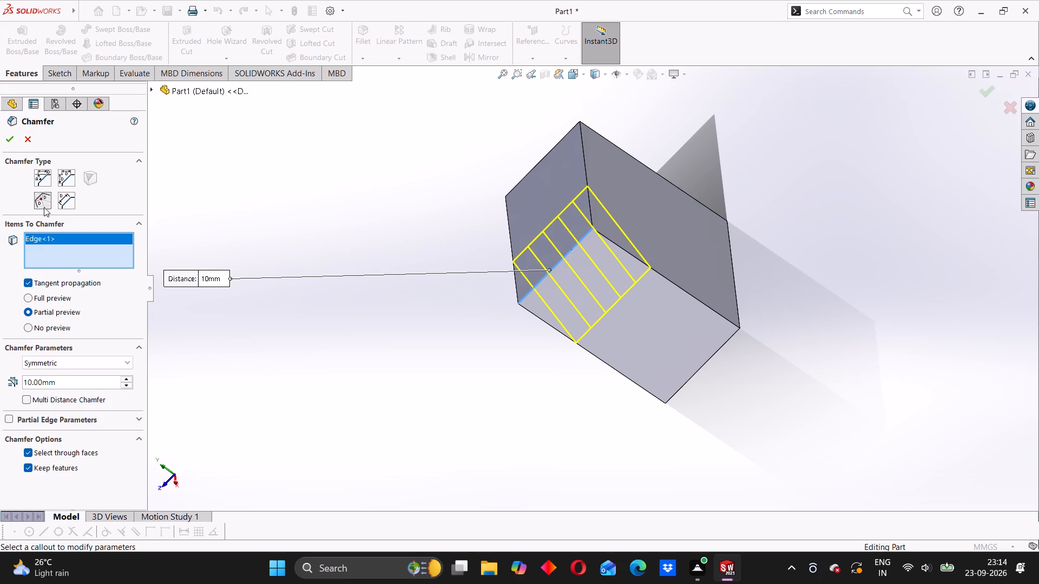
left_click(21, 398)
left_click(24, 398)
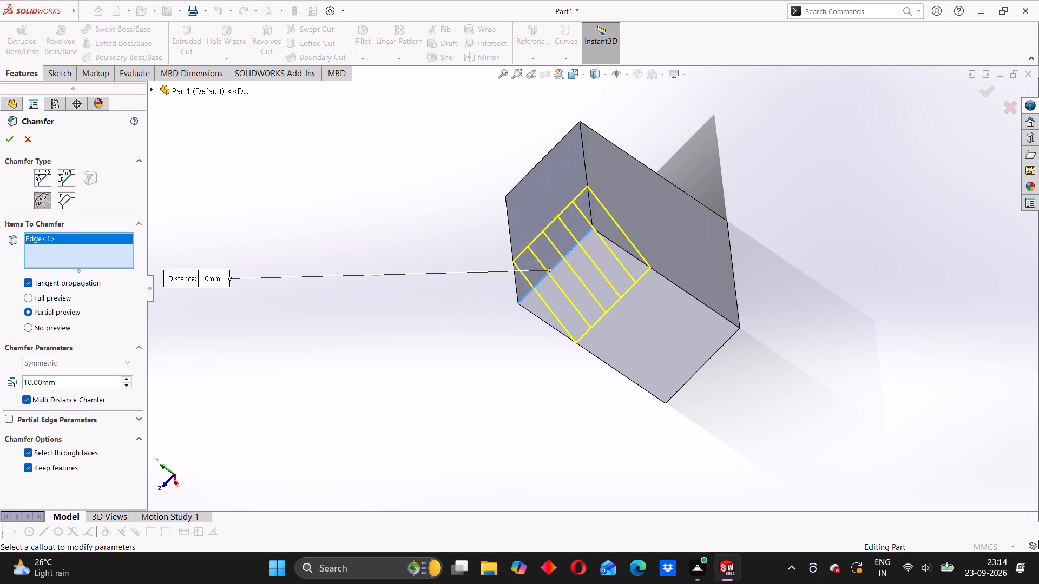
left_click(64, 381)
left_click_drag(58, 383, 23, 390)
left_click_drag(55, 385, 36, 386)
left_click_drag(36, 386, 13, 388)
key("5")
key("Return")
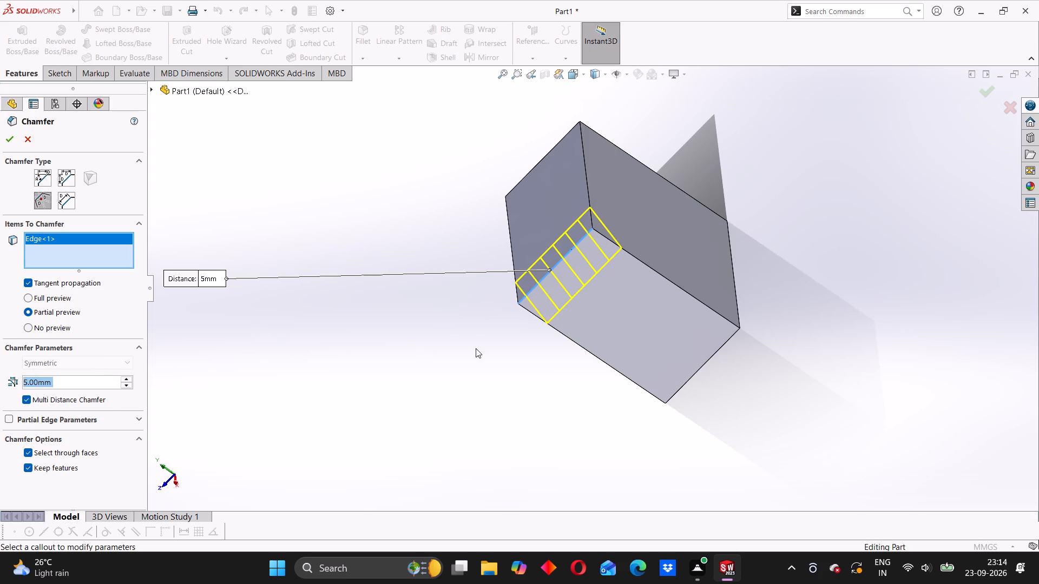
Add the block's other three short corner edges to the symmetric 5 mm chamfer, with multi-distance off, and complete it.
middle_click_drag(477, 348, 469, 444)
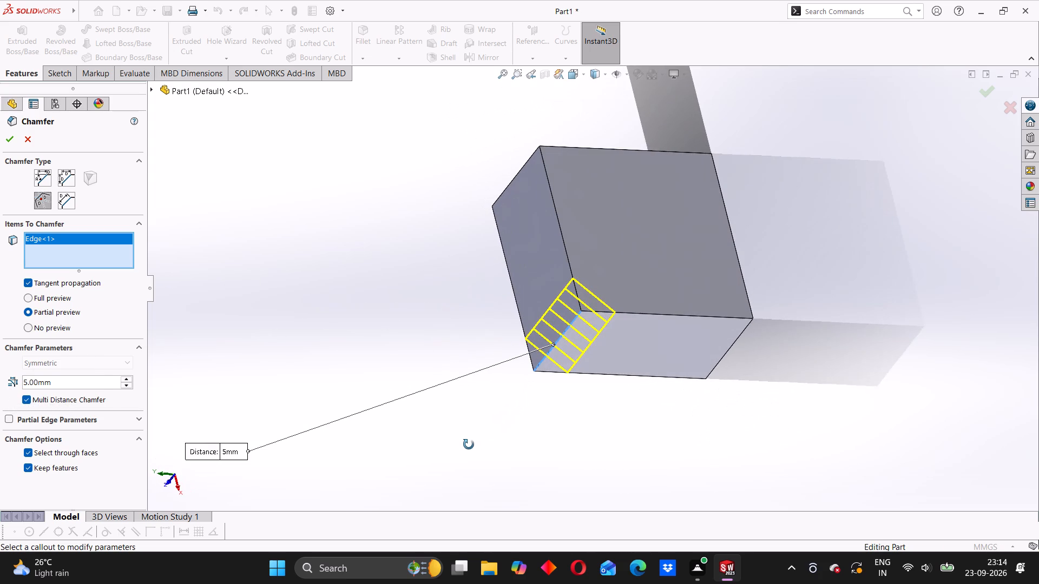
middle_click_drag(469, 444, 463, 444)
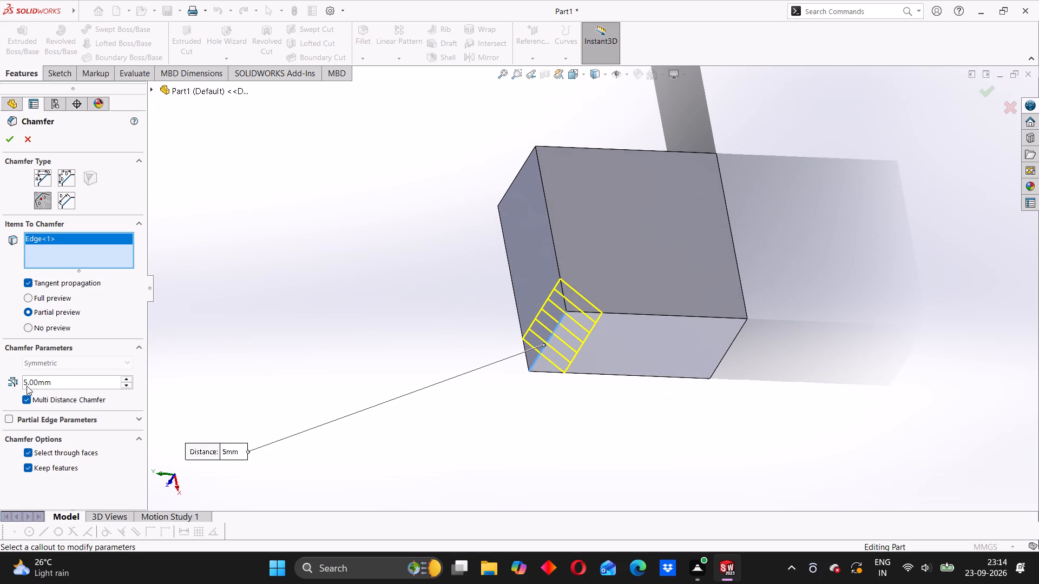
left_click(56, 363)
left_click(24, 401)
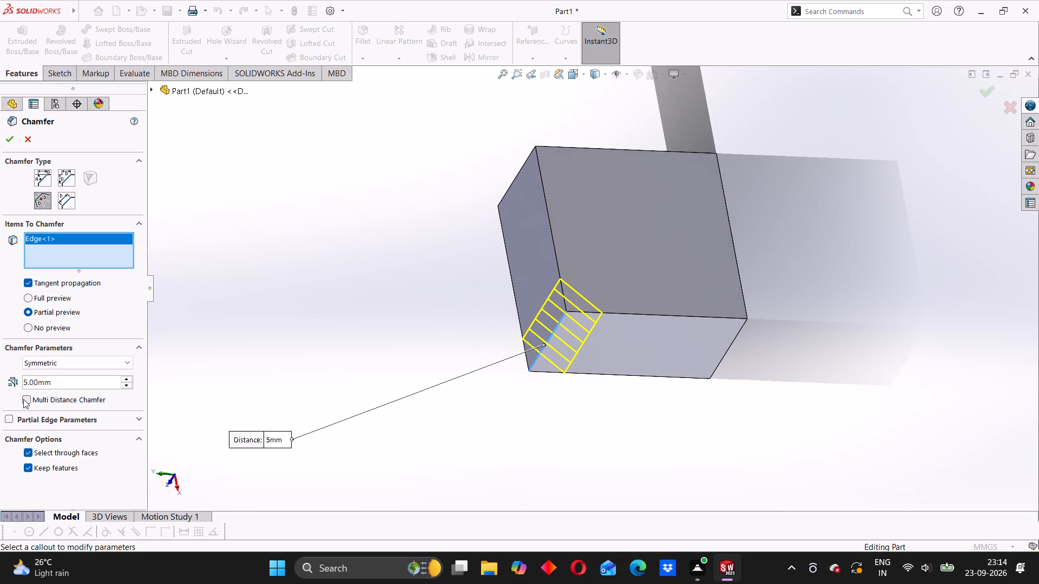
scroll(22, 204, "down", 2)
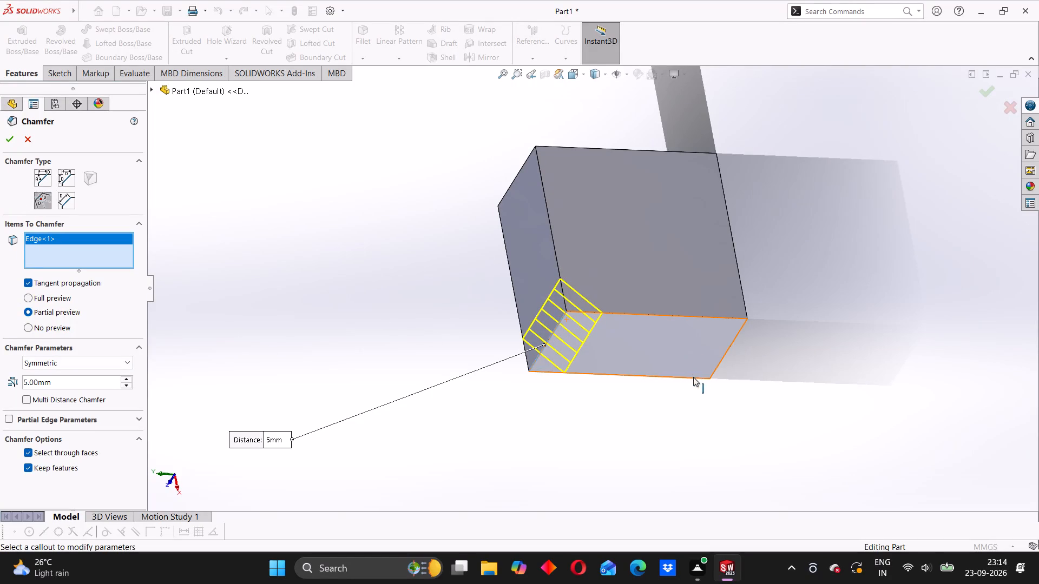
middle_click_drag(743, 406, 663, 408)
left_click(639, 333)
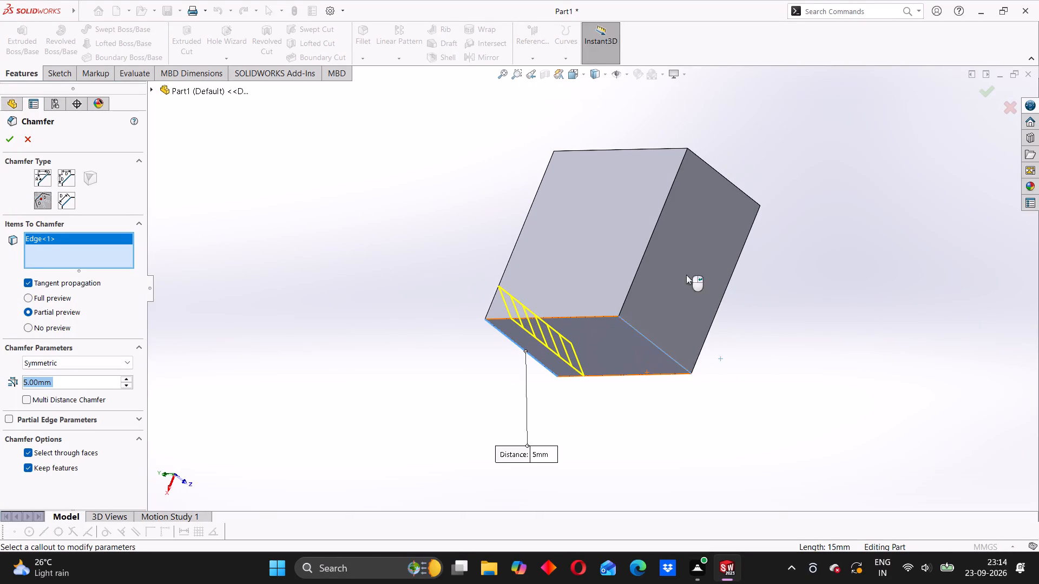
middle_click_drag(707, 255, 661, 374)
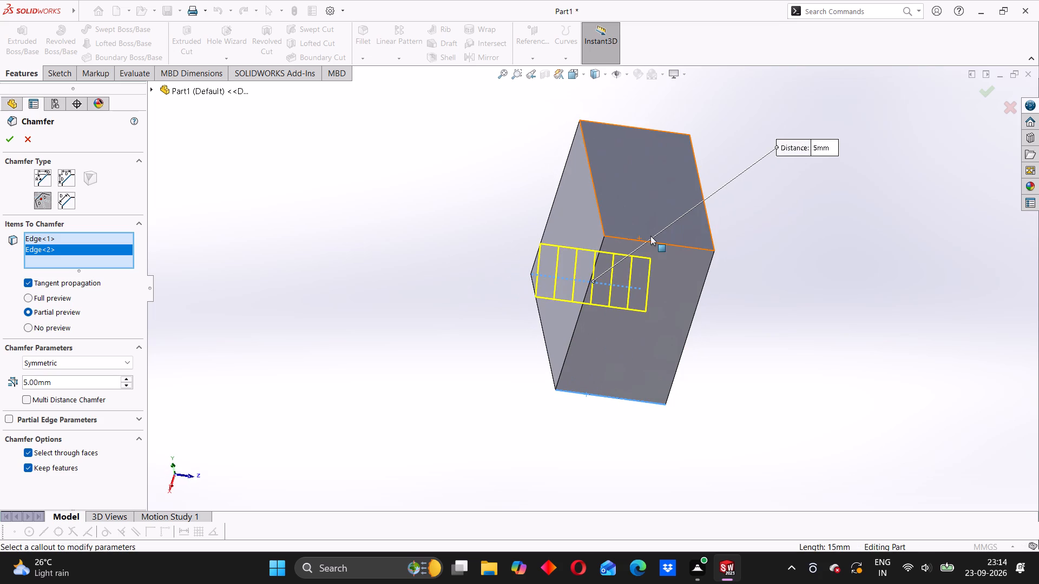
left_click(654, 242)
middle_click_drag(615, 212, 599, 324)
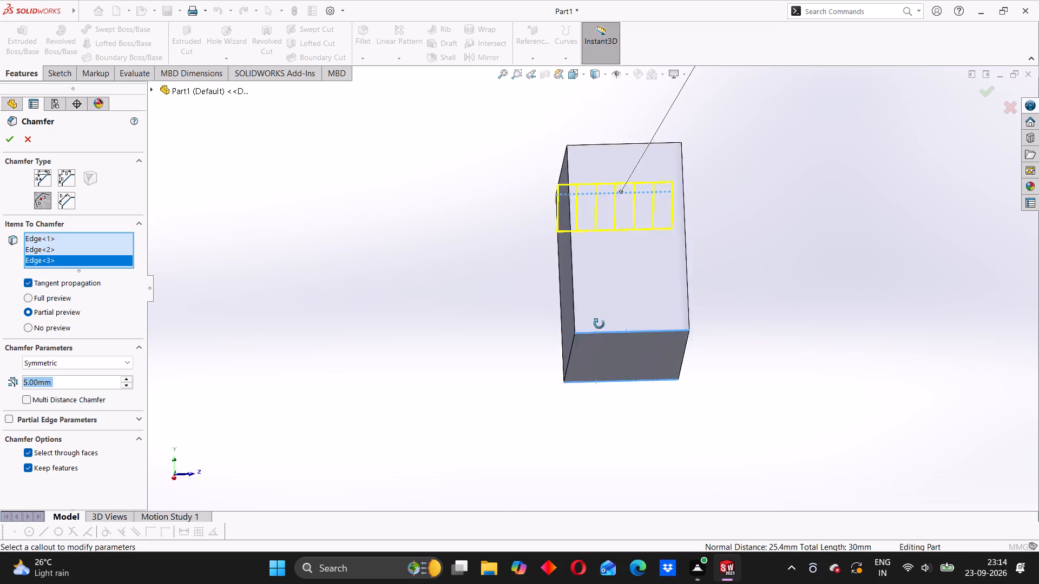
middle_click_drag(599, 324, 601, 367)
middle_click_drag(604, 199, 603, 286)
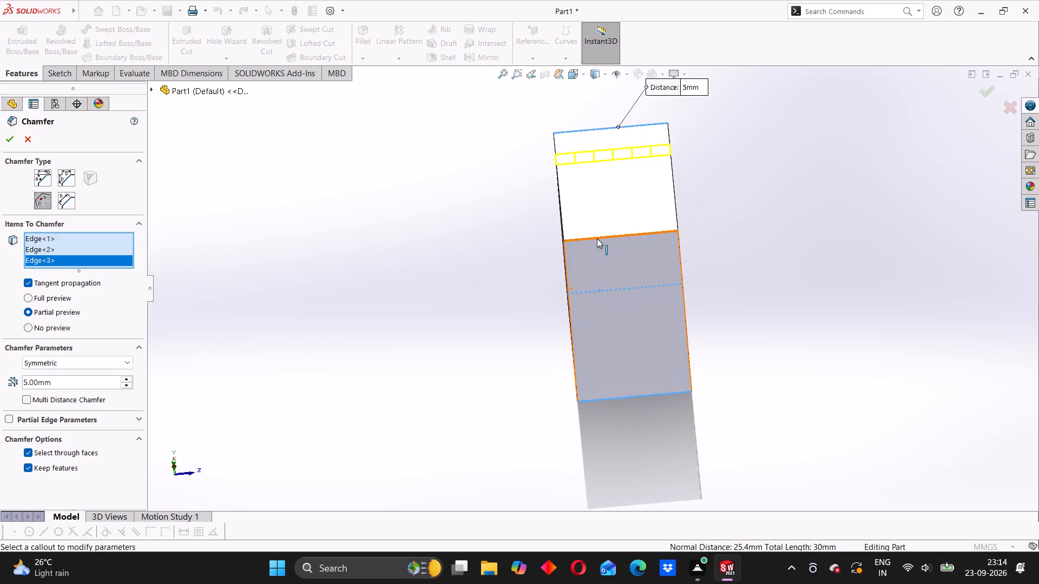
left_click(597, 238)
left_click(13, 136)
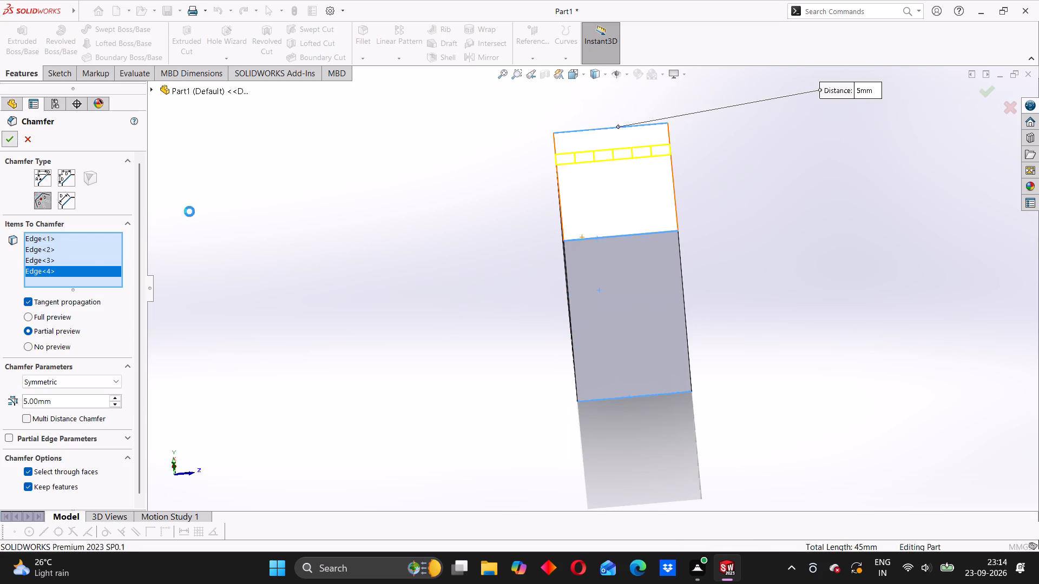
Examine the chamfered block from several sides.
middle_click_drag(436, 337, 542, 305)
scroll(593, 250, "down", 2)
scroll(593, 250, "up", 3)
middle_click_drag(567, 289, 637, 276)
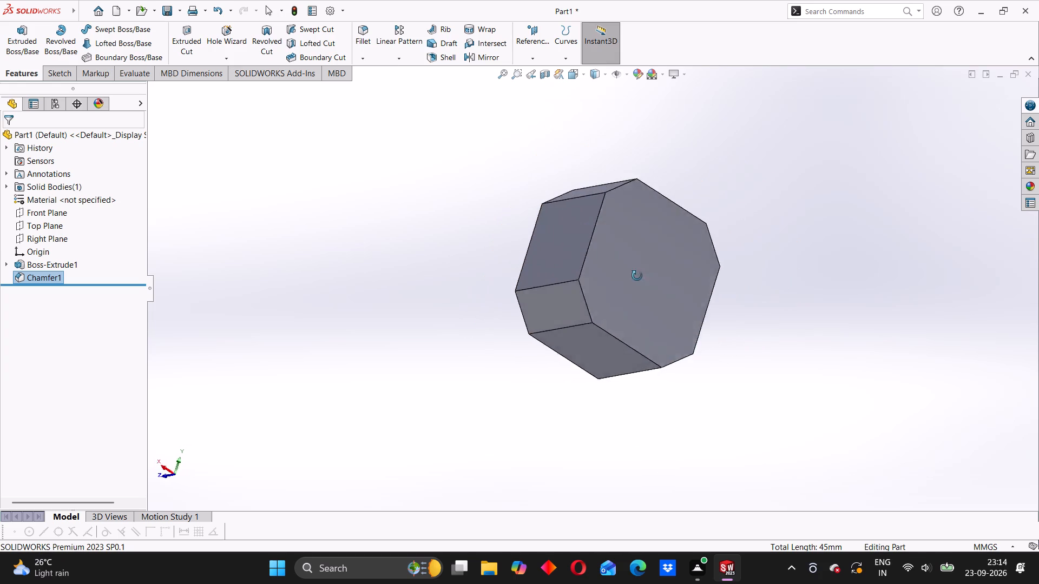
middle_click_drag(637, 276, 542, 260)
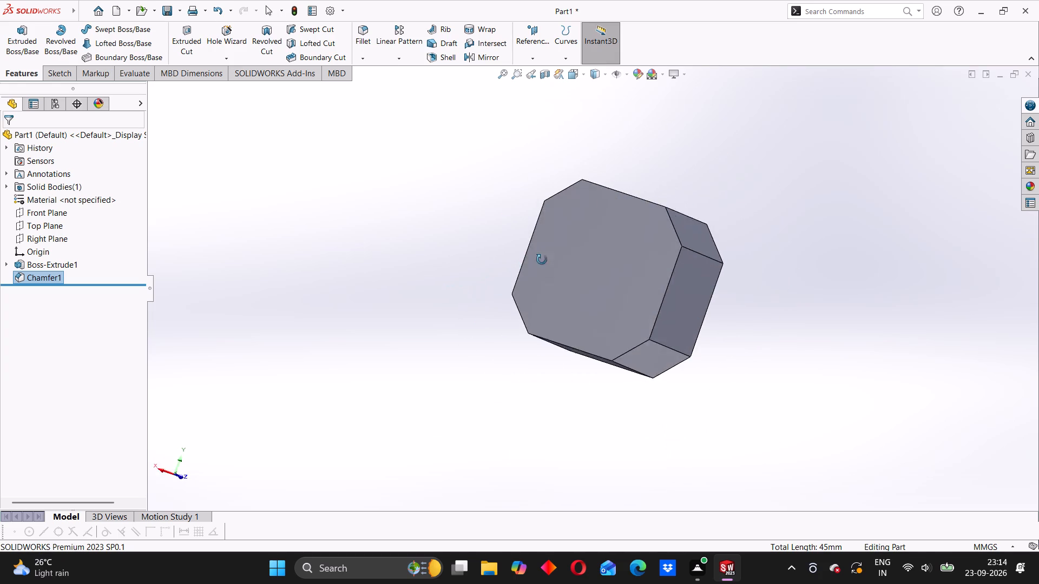
middle_click_drag(542, 260, 641, 229)
middle_click_drag(640, 233, 607, 260)
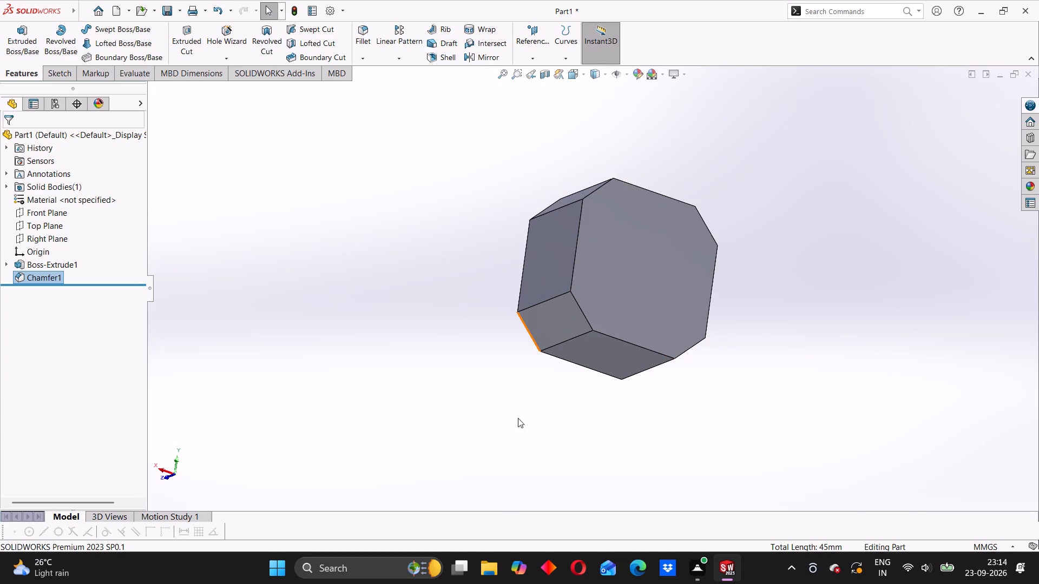
middle_click_drag(527, 406, 534, 268)
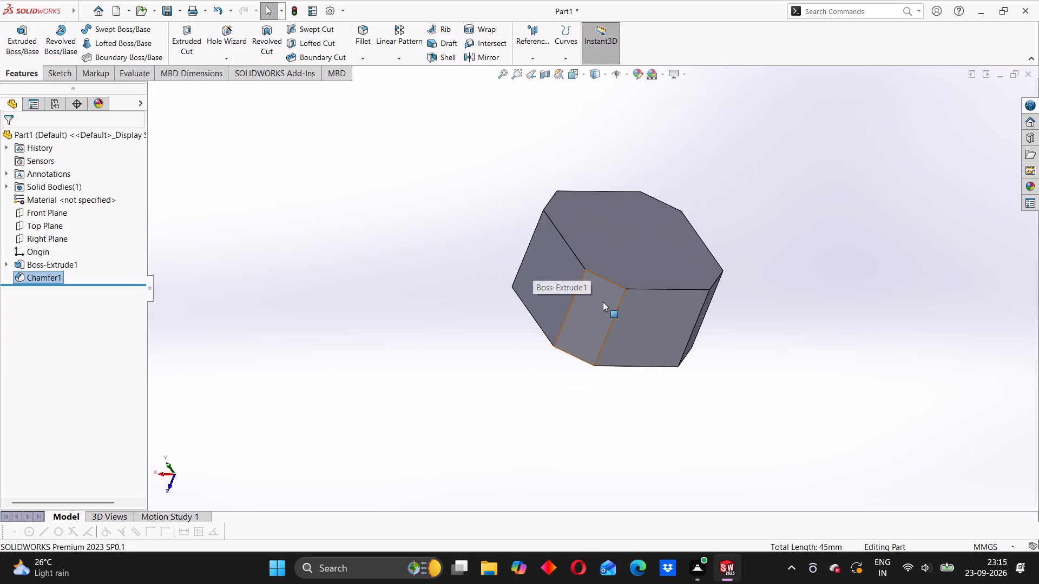
middle_click_drag(588, 314, 544, 430)
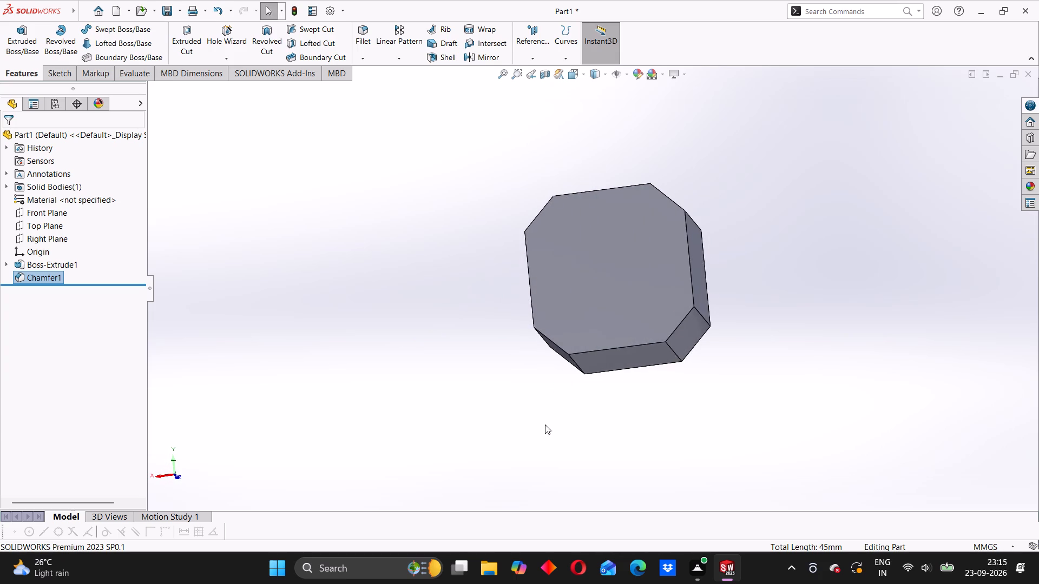
middle_click_drag(545, 424, 561, 430)
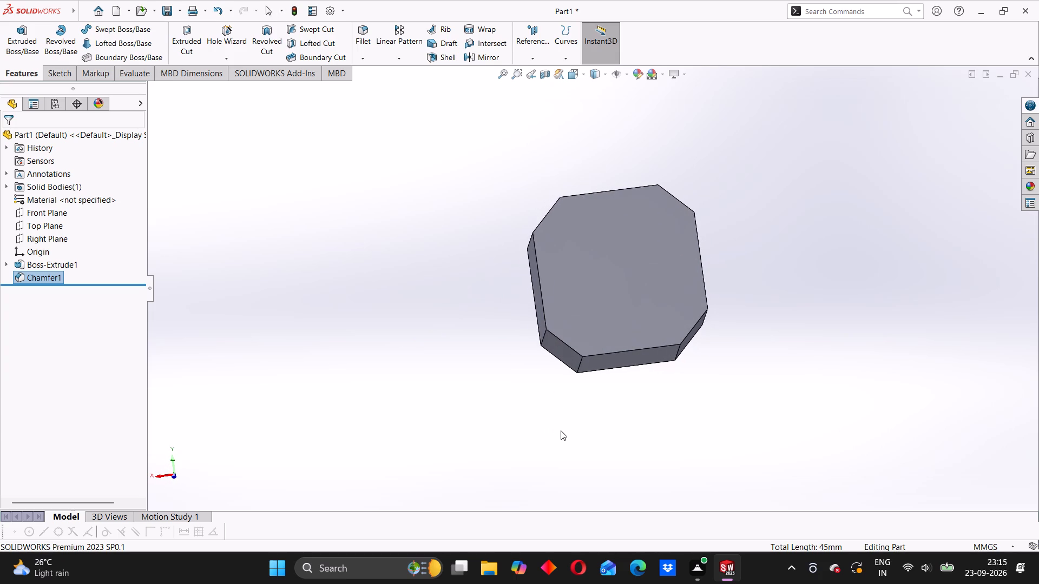
scroll(561, 430, "up", 1)
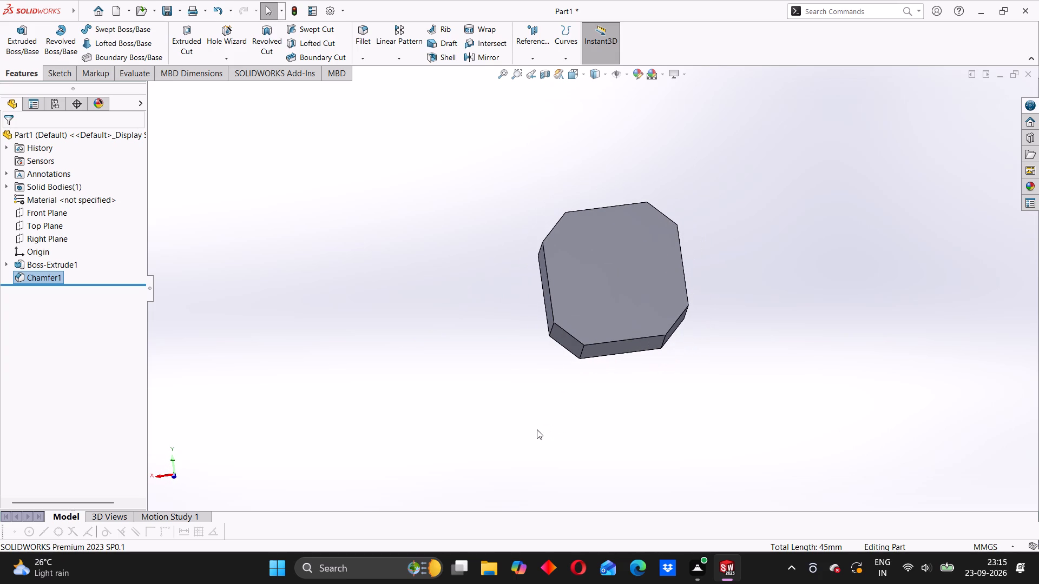
middle_click_drag(570, 421, 629, 356)
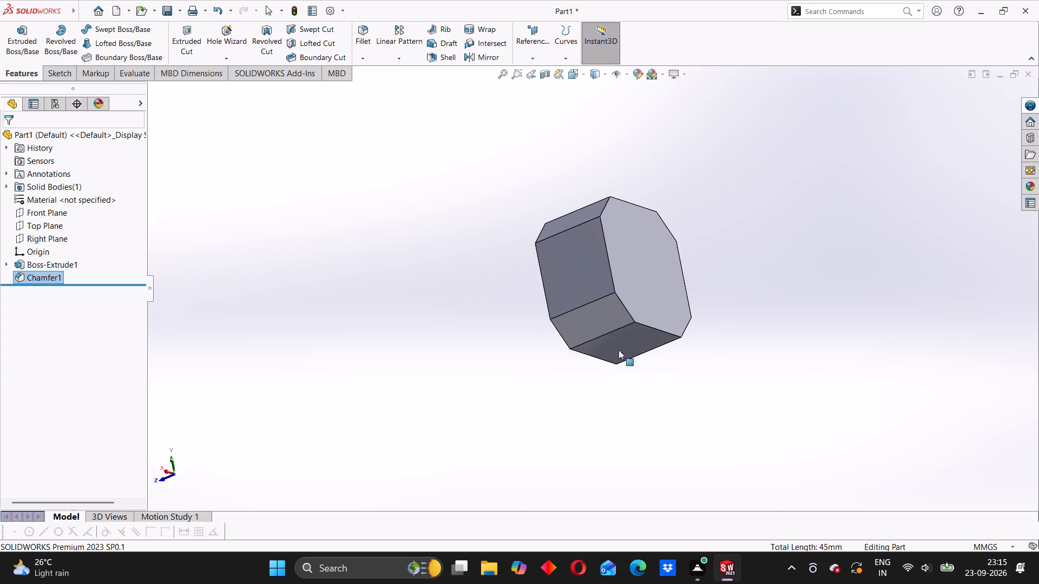
Sketch a centerline on the block's large octagonal back face, from the origin to the midpoint of the upper-left chamfered edge.
scroll(603, 324, "down", 1)
left_click(646, 259)
left_click(689, 227)
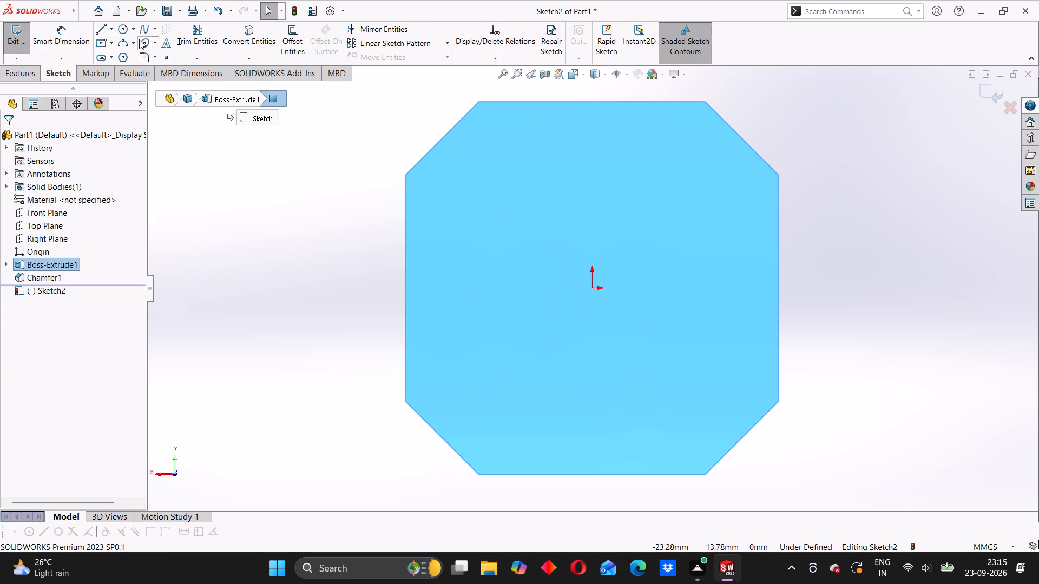
left_click(115, 27)
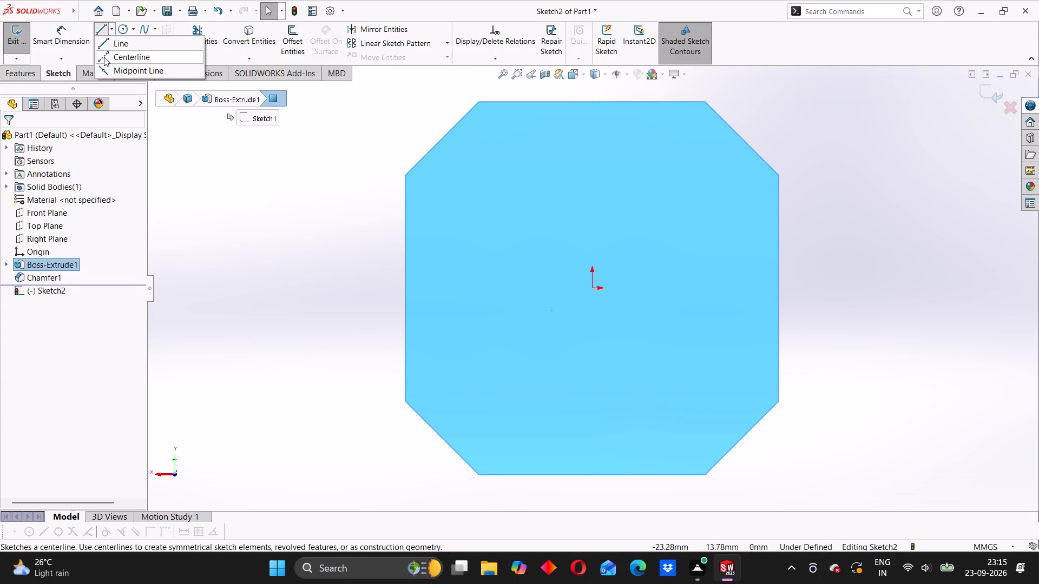
left_click(104, 57)
left_click(594, 287)
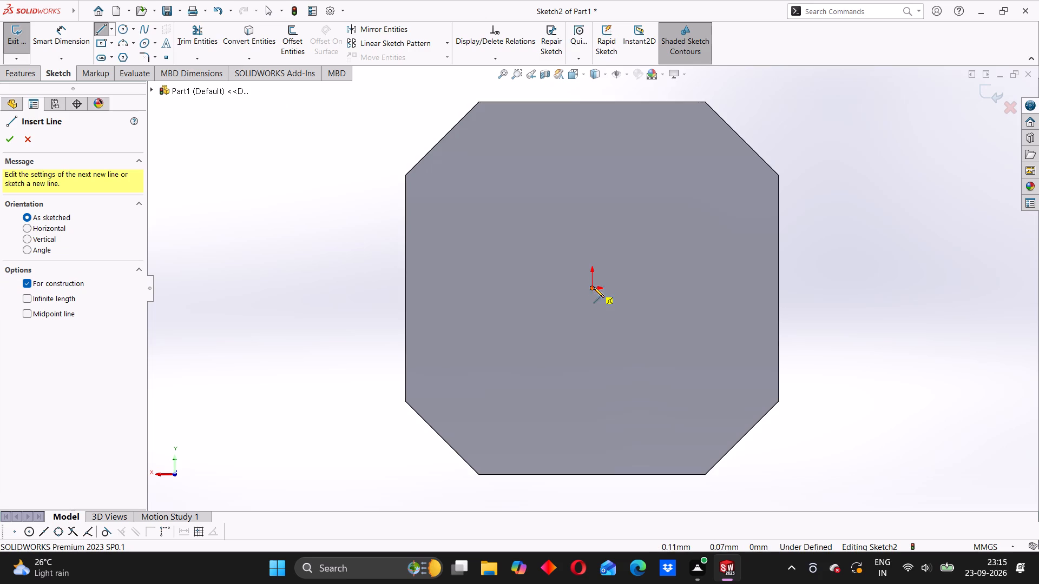
left_click(440, 139)
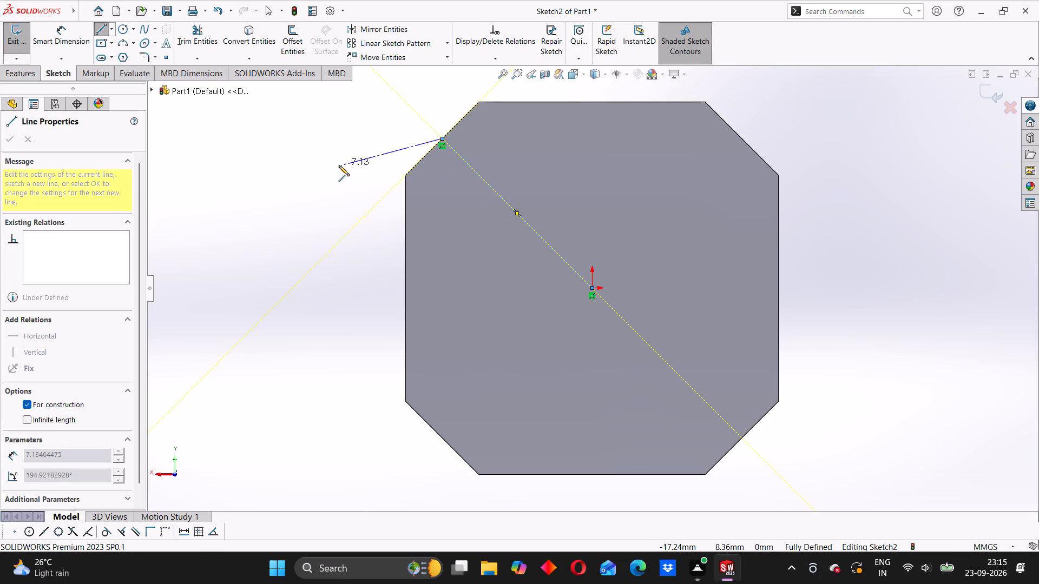
right_click(338, 165)
left_click(358, 170)
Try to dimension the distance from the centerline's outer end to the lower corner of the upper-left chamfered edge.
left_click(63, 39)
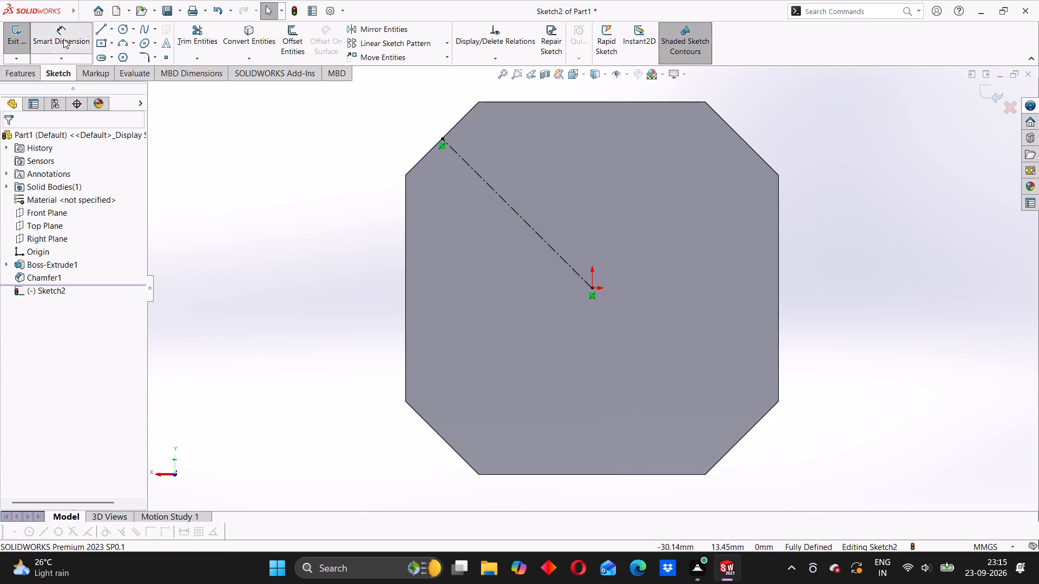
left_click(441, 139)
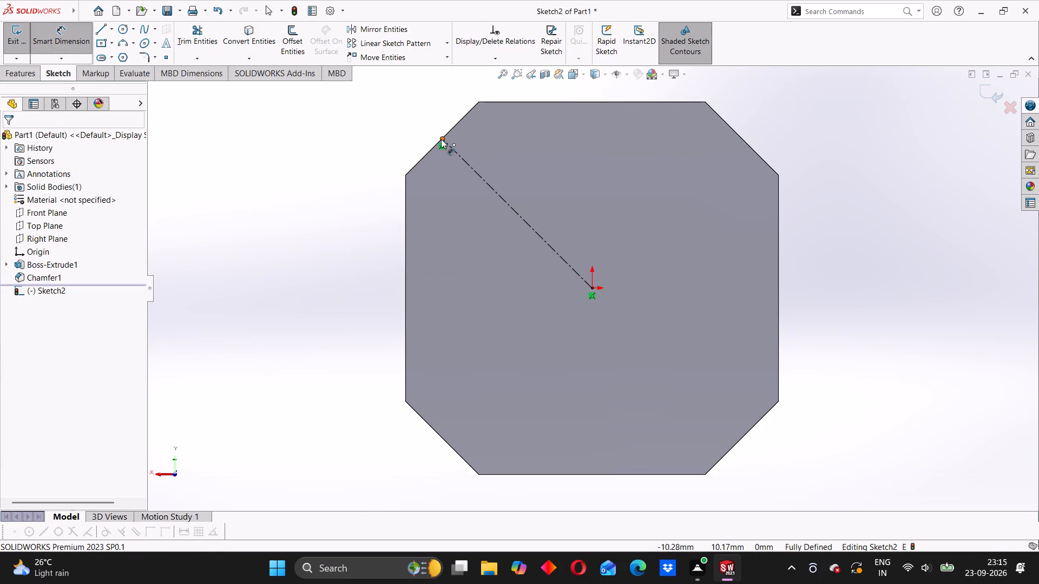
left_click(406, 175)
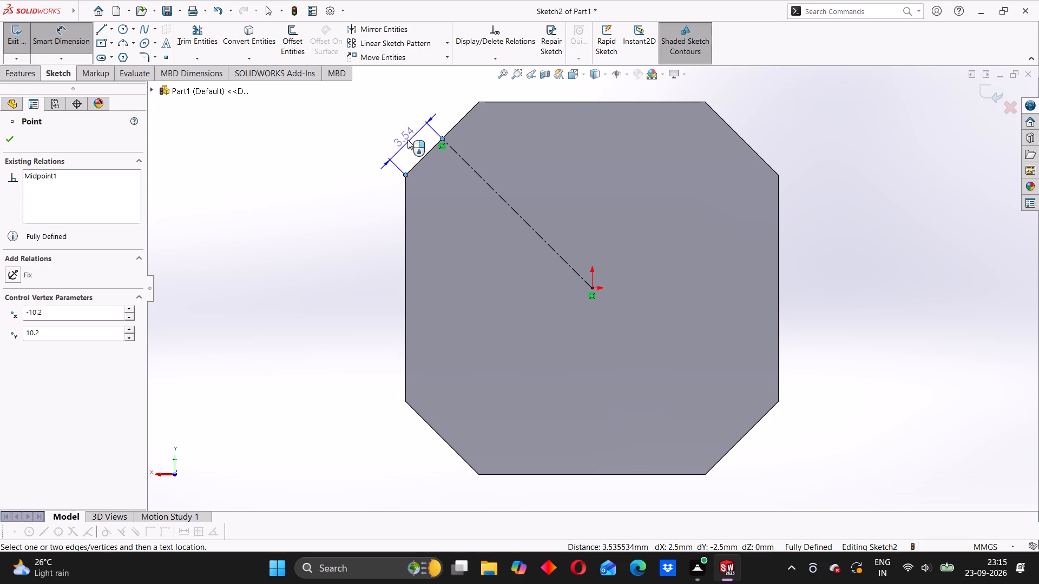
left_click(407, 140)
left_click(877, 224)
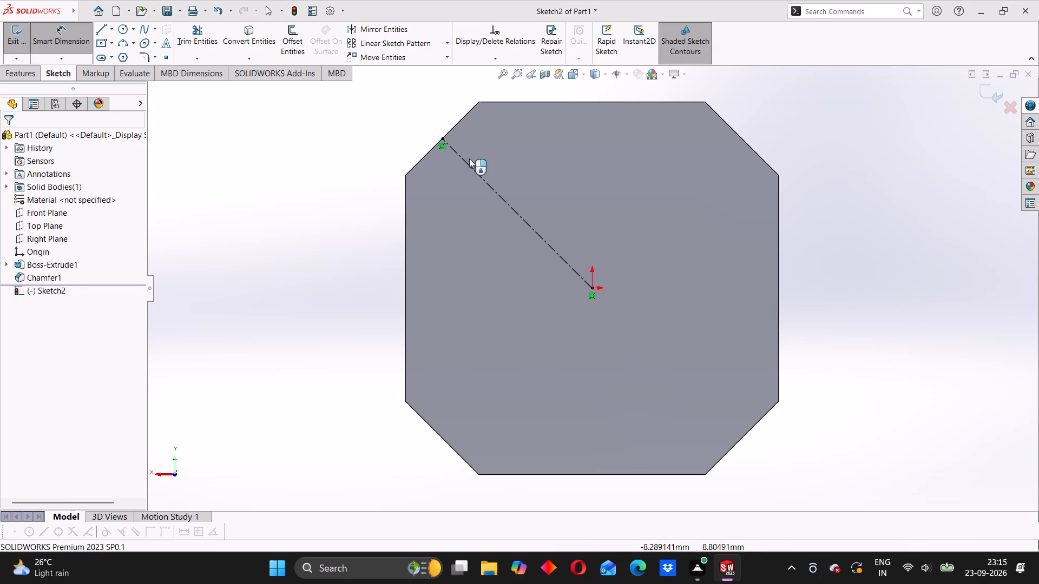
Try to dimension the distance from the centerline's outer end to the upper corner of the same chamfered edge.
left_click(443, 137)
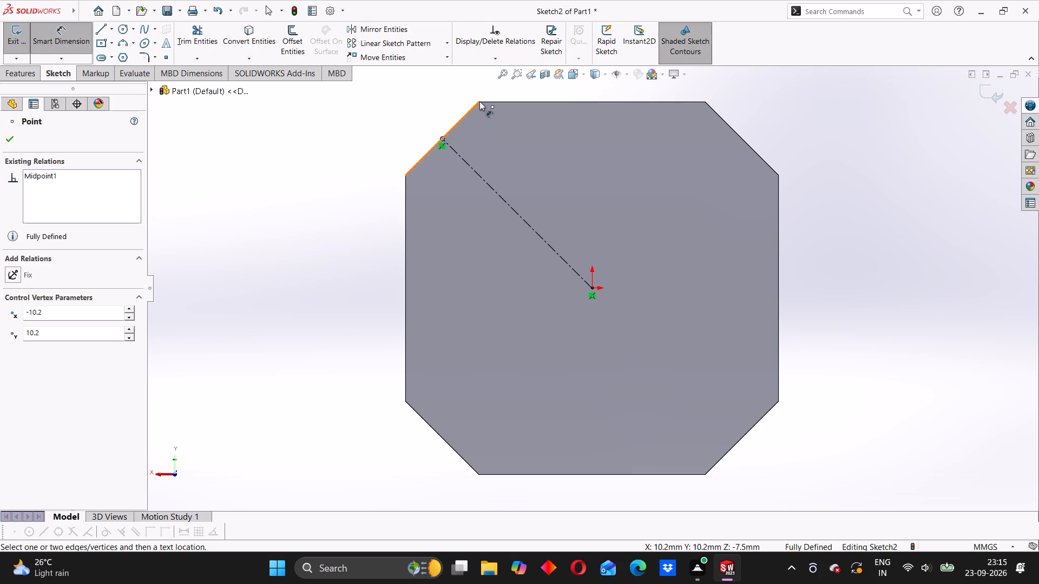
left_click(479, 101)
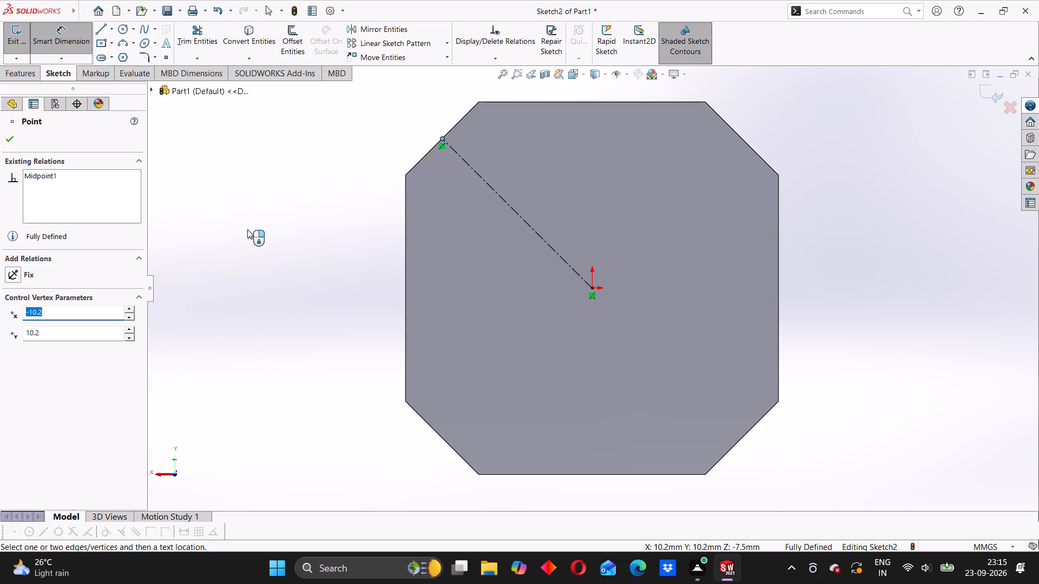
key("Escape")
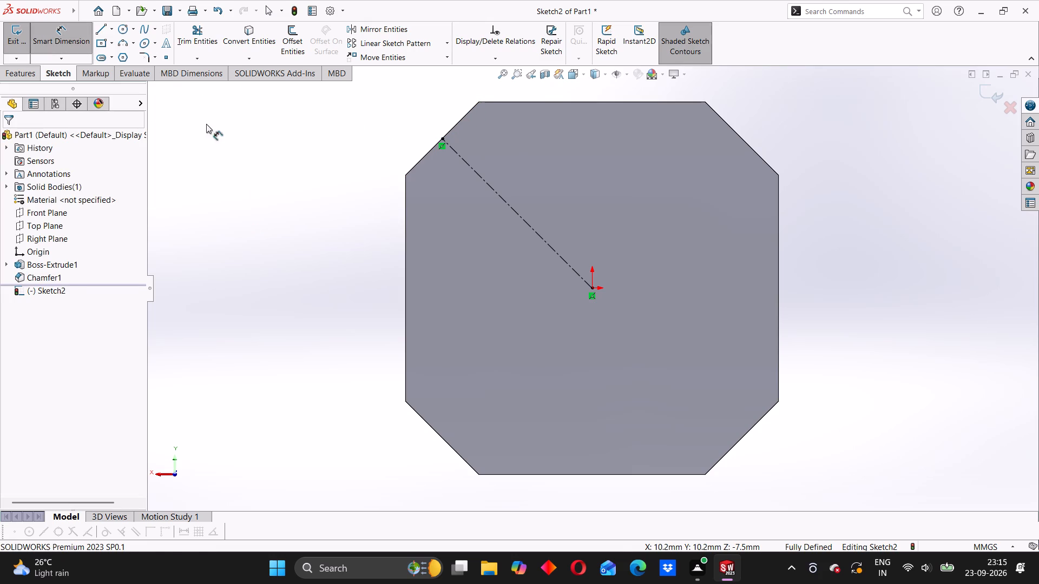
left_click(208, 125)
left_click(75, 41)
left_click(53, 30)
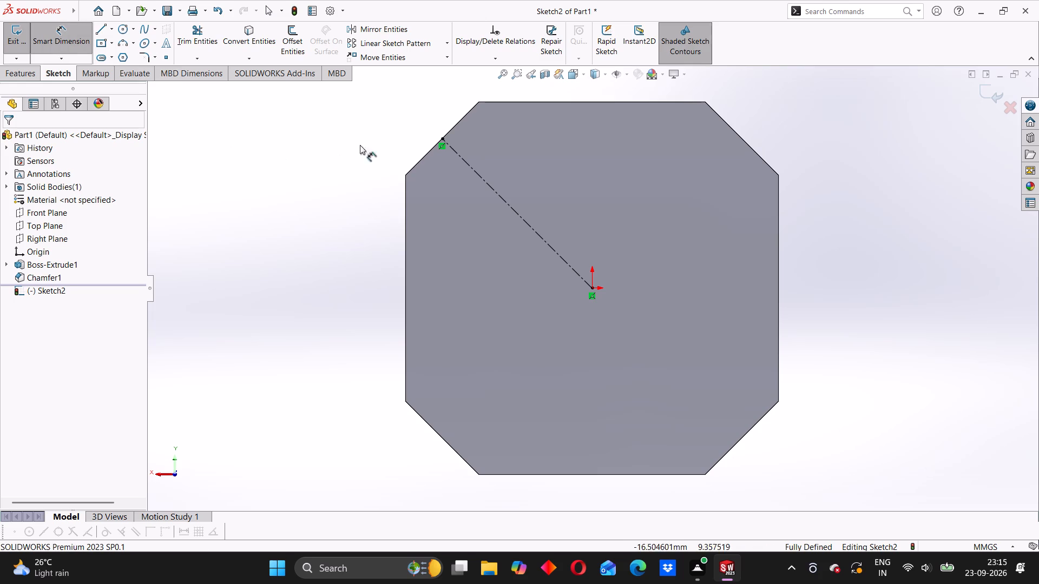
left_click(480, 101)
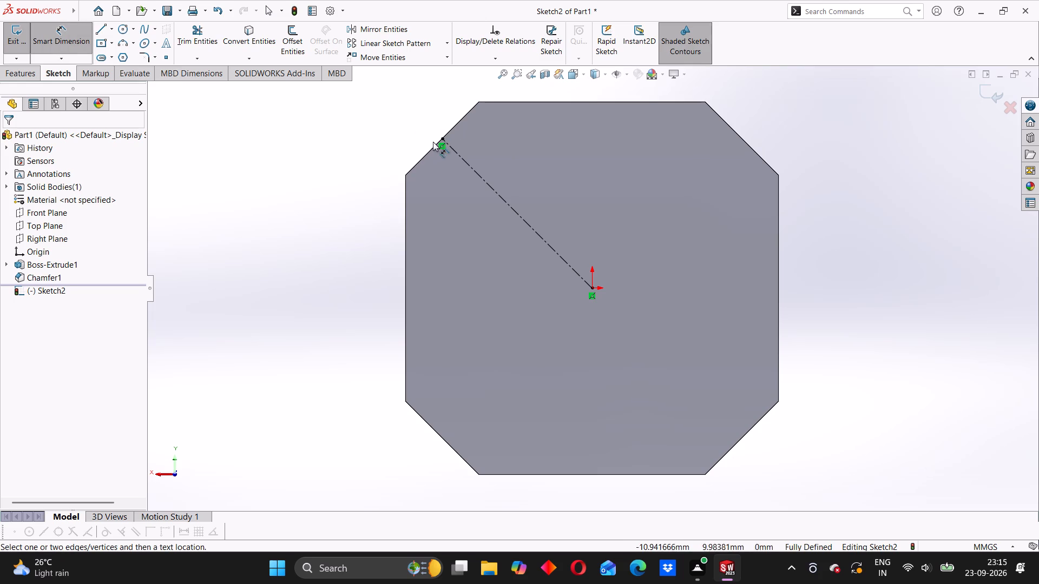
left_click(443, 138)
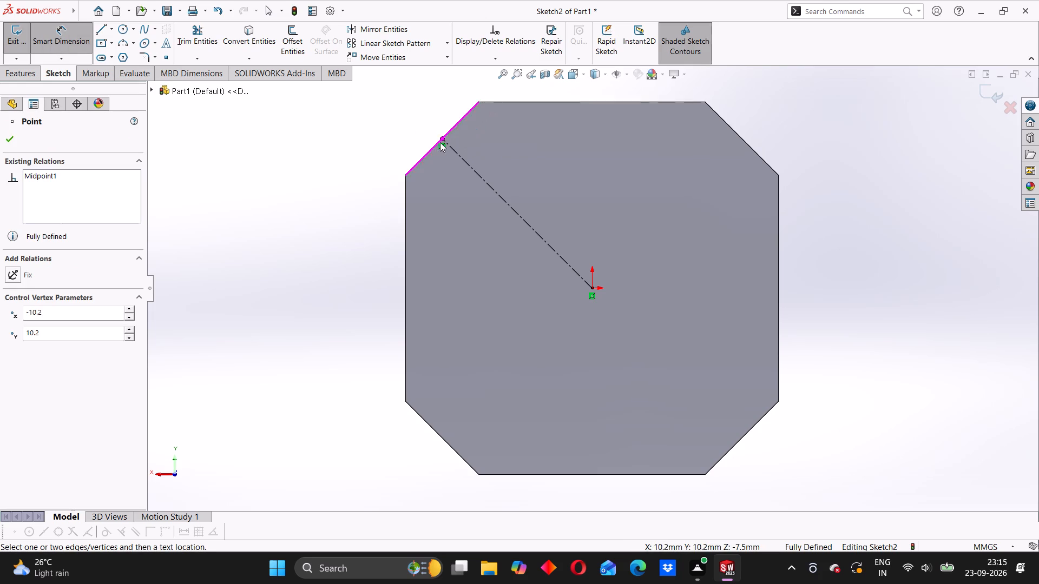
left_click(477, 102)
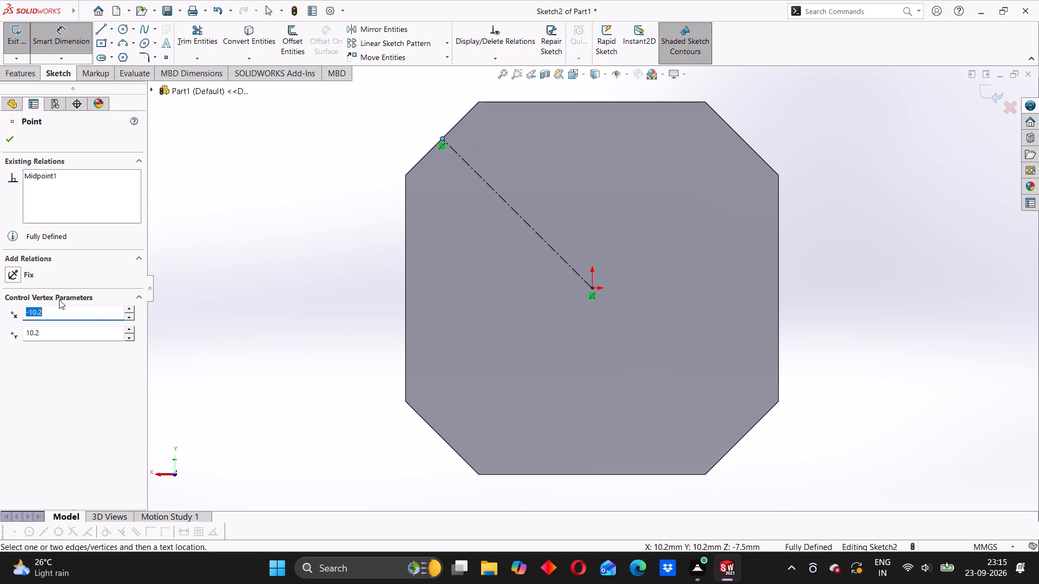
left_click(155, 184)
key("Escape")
Check the full length of the upper-left chamfered edge with Smart Dimension, without placing the dimension.
left_click(64, 39)
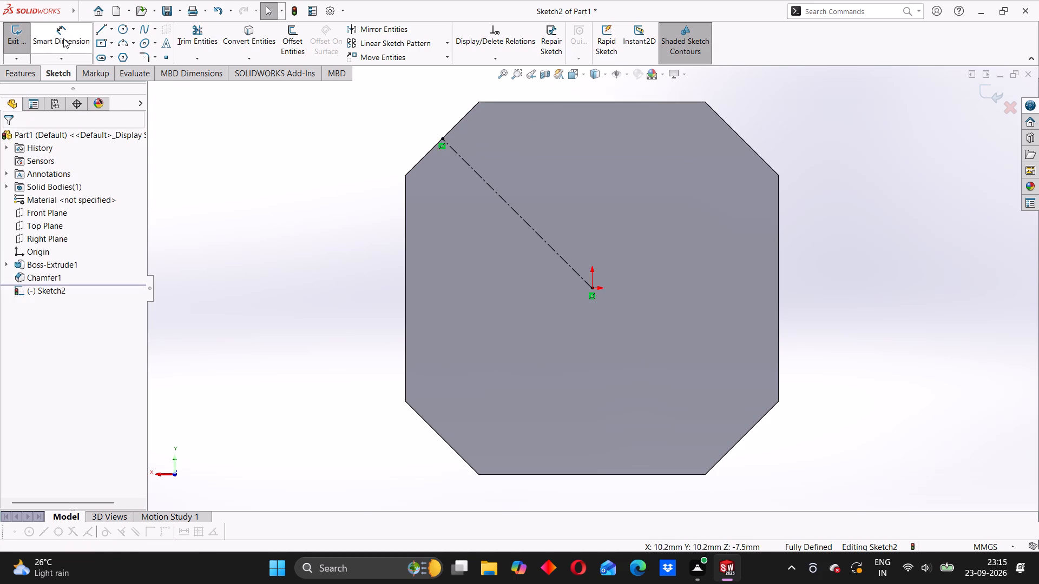
left_click(63, 49)
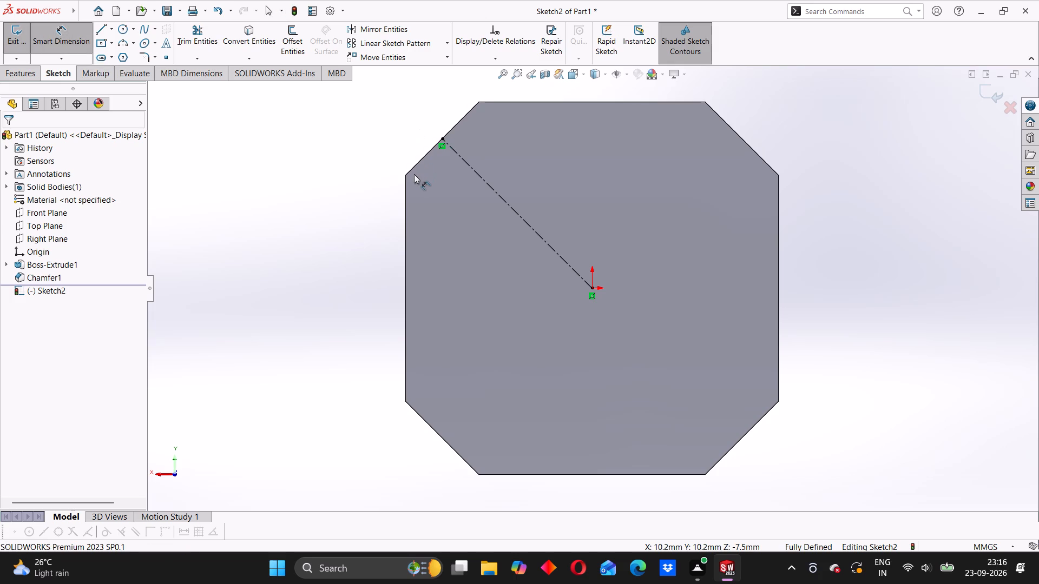
left_click(429, 153)
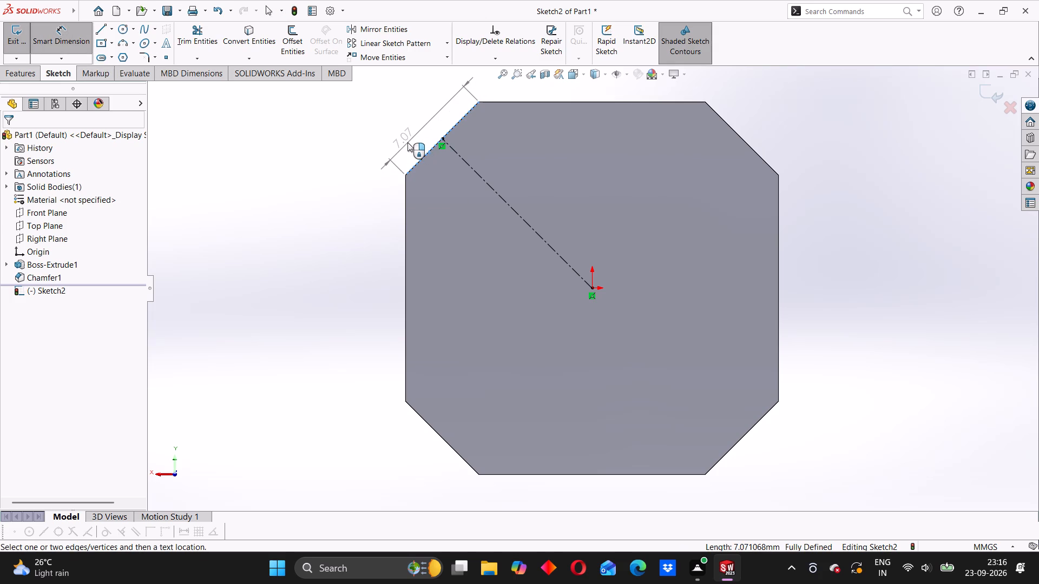
key("Escape")
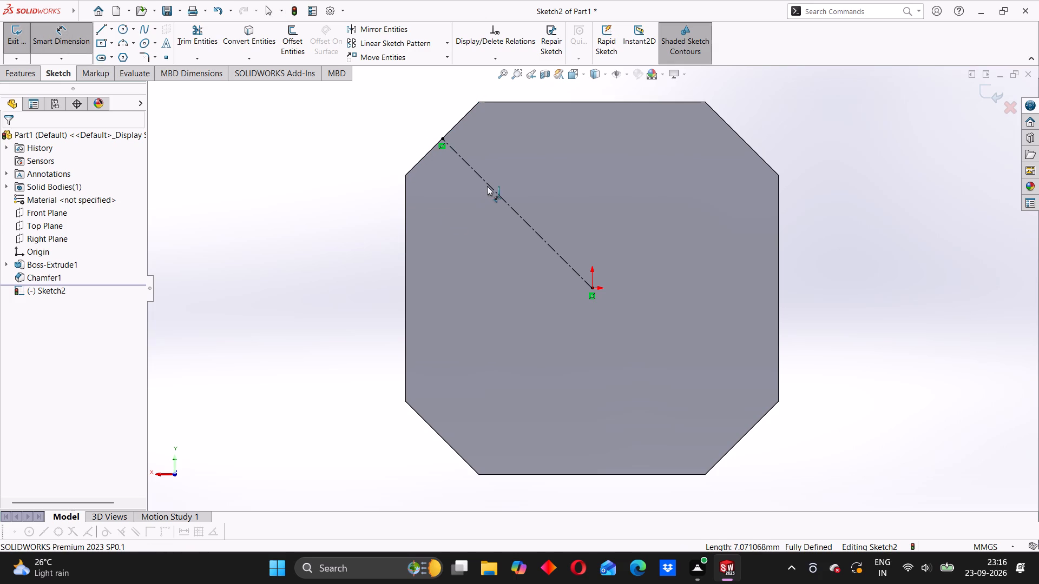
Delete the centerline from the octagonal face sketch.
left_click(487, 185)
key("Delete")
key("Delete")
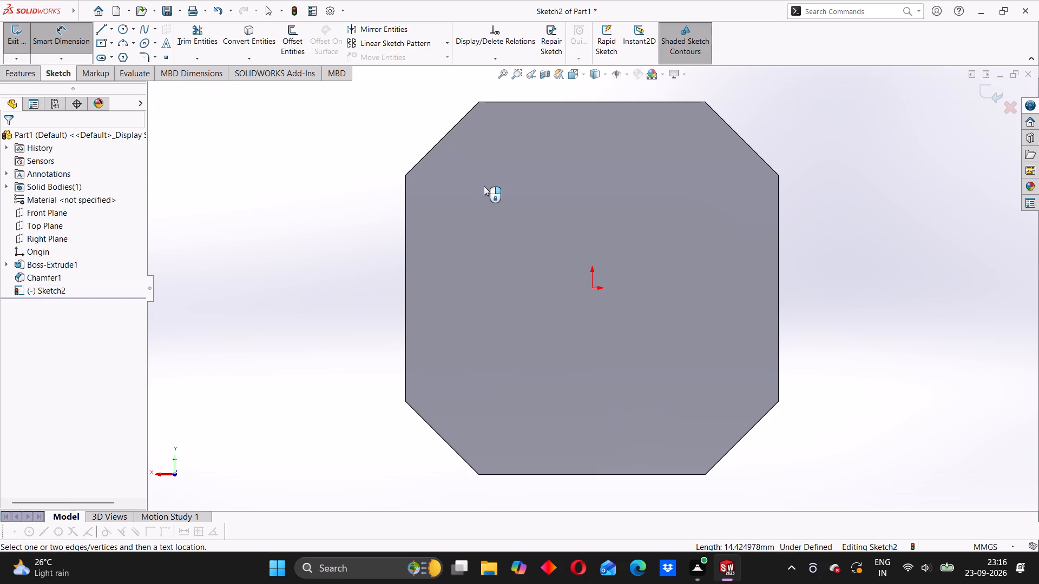
Undo the centerline deletion, the sketch on the octagonal face and the corner chamfer, back to the plain extruded block.
key("ctrl+z")
key("ctrl+z")
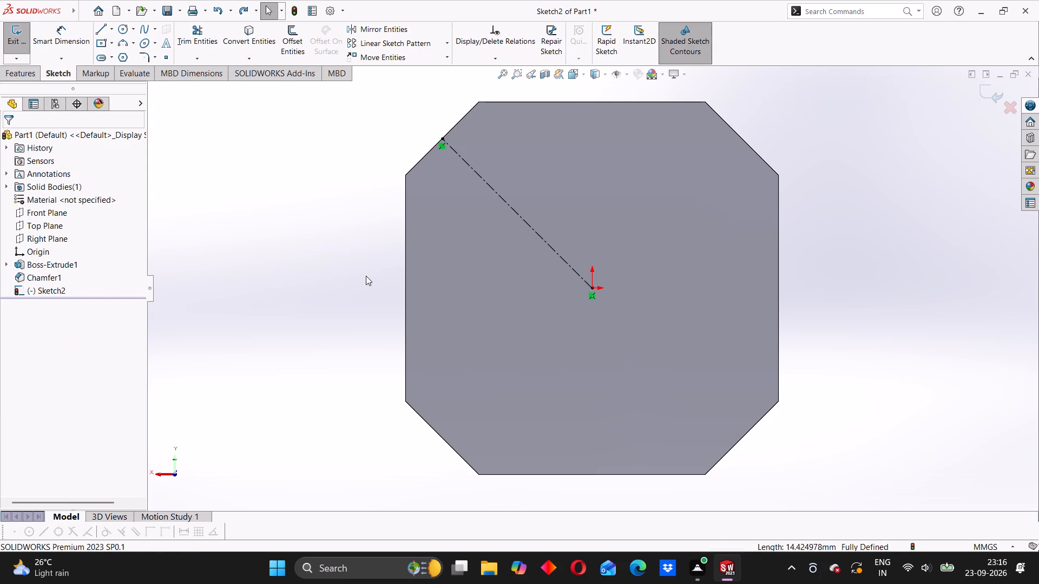
key("ctrl+z")
key("ctrl+z")
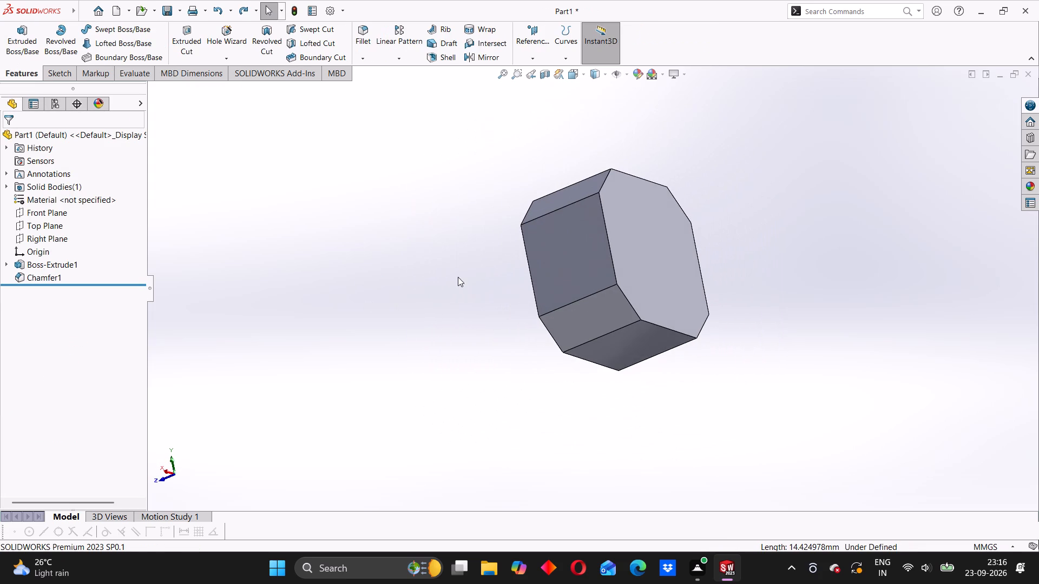
key("ctrl+z")
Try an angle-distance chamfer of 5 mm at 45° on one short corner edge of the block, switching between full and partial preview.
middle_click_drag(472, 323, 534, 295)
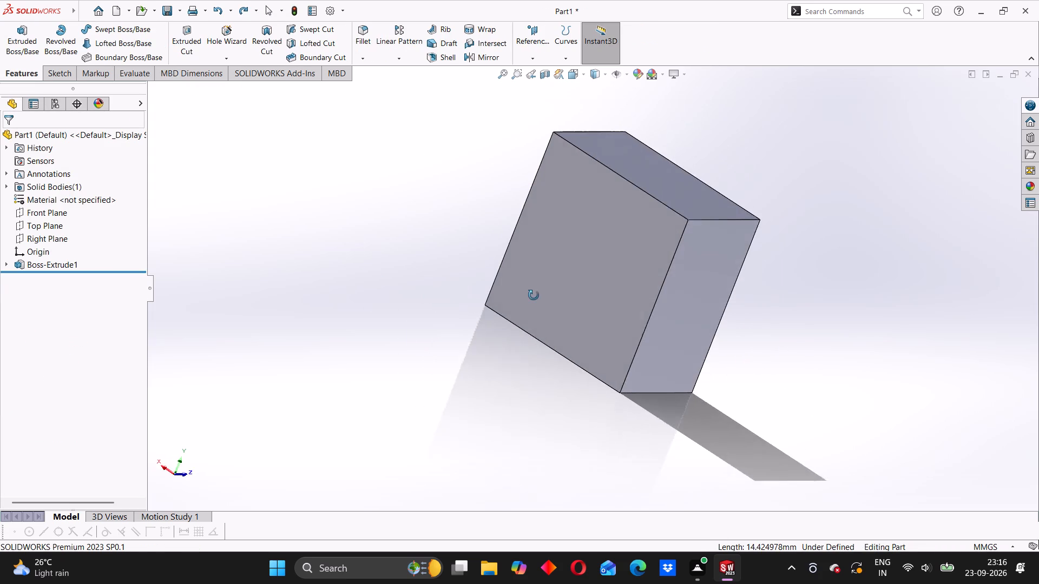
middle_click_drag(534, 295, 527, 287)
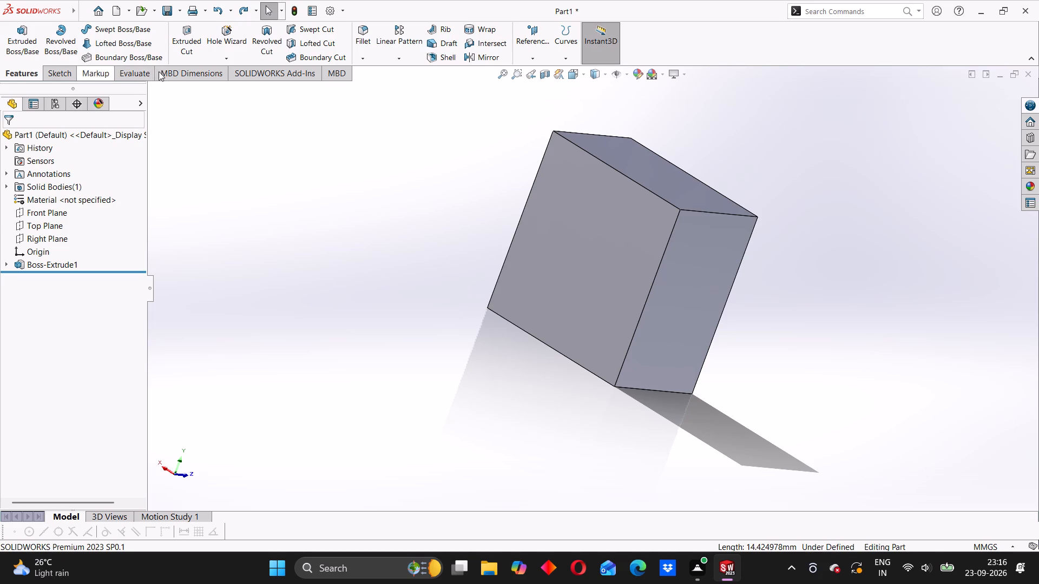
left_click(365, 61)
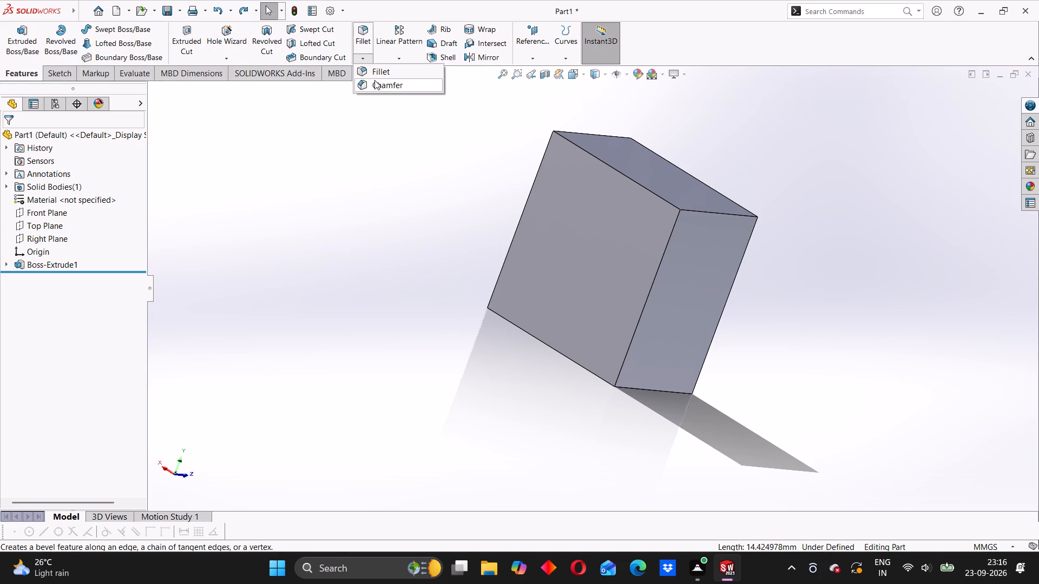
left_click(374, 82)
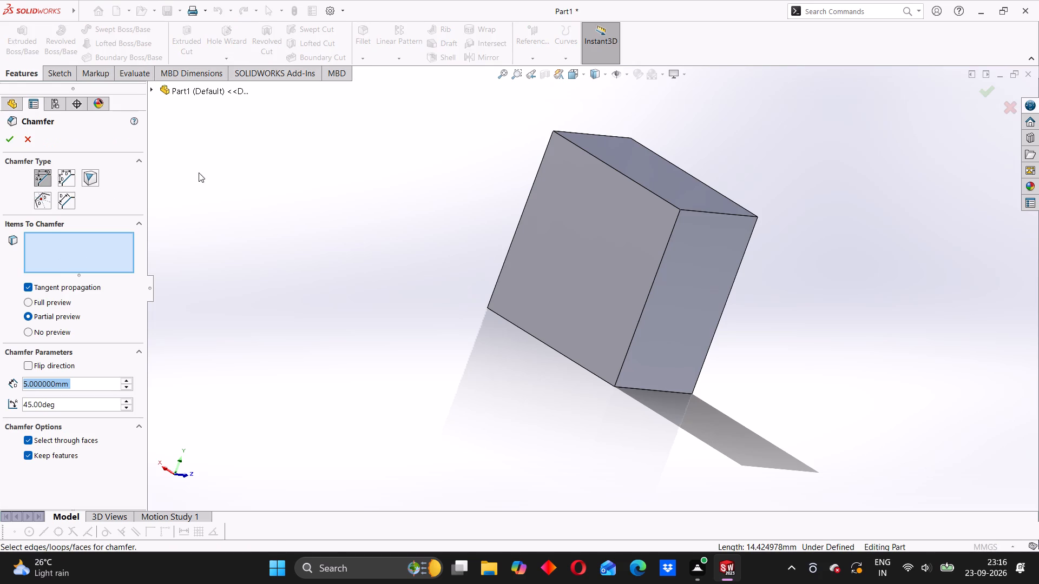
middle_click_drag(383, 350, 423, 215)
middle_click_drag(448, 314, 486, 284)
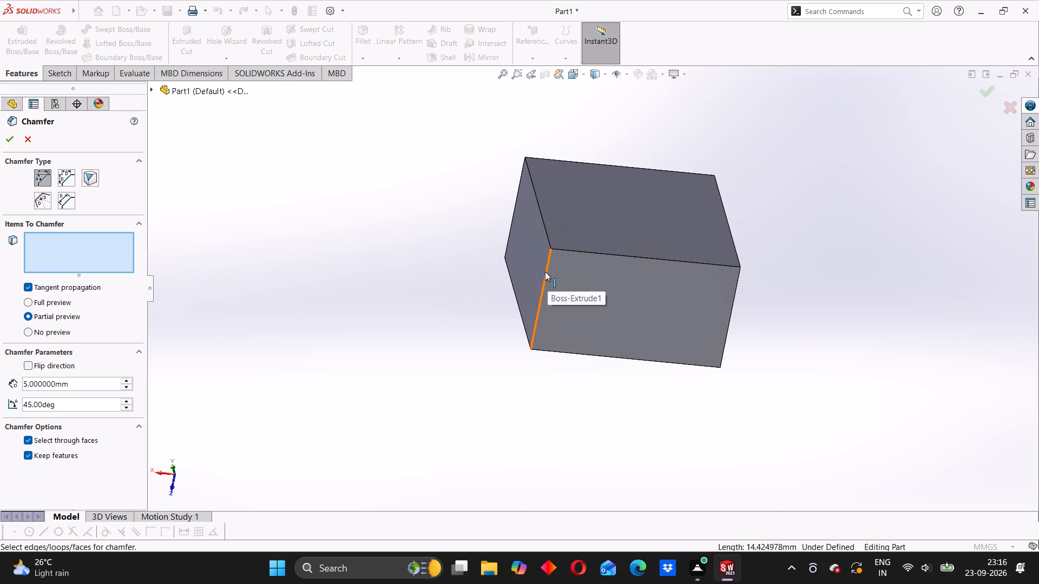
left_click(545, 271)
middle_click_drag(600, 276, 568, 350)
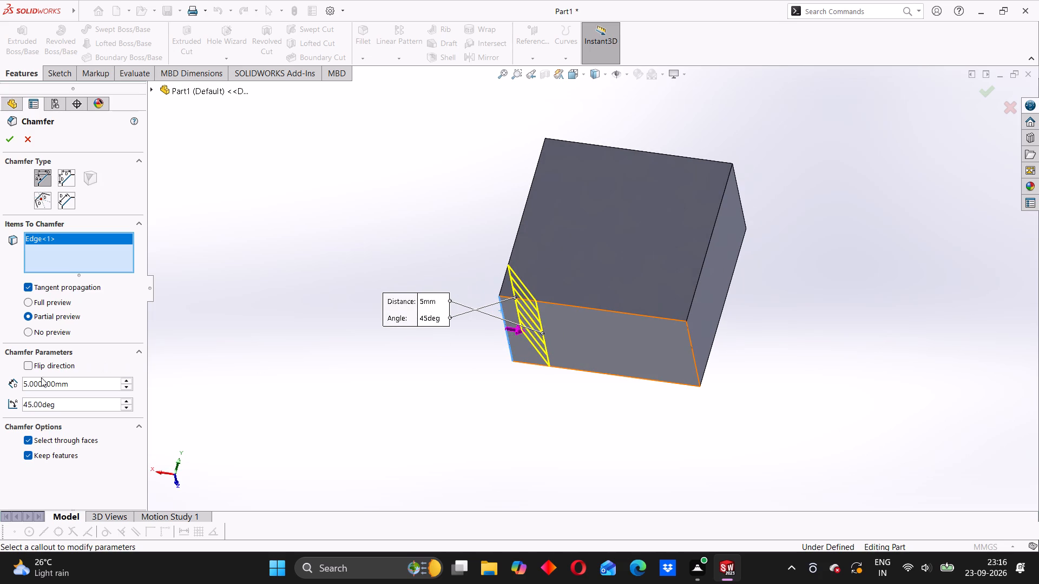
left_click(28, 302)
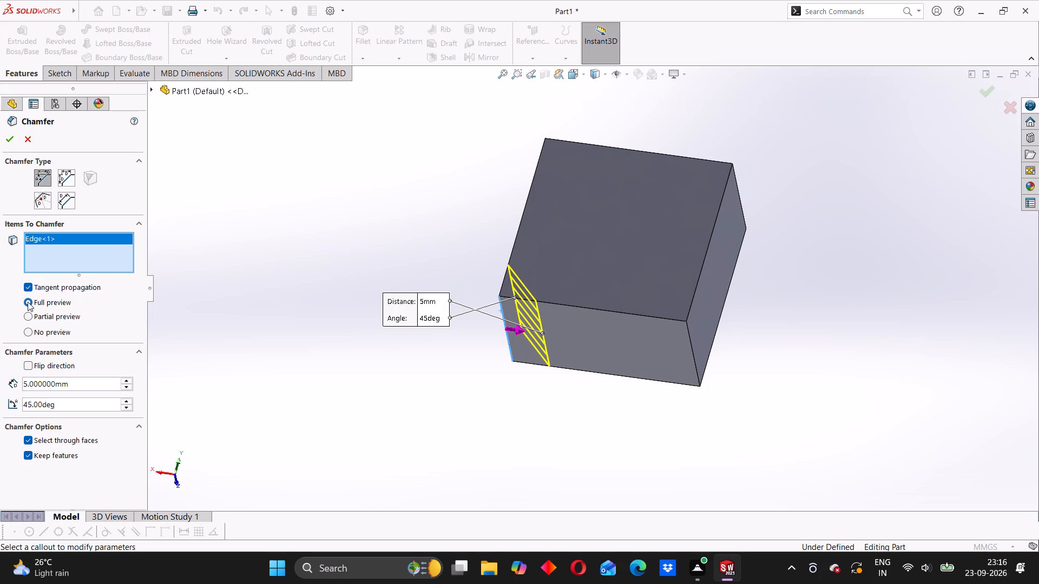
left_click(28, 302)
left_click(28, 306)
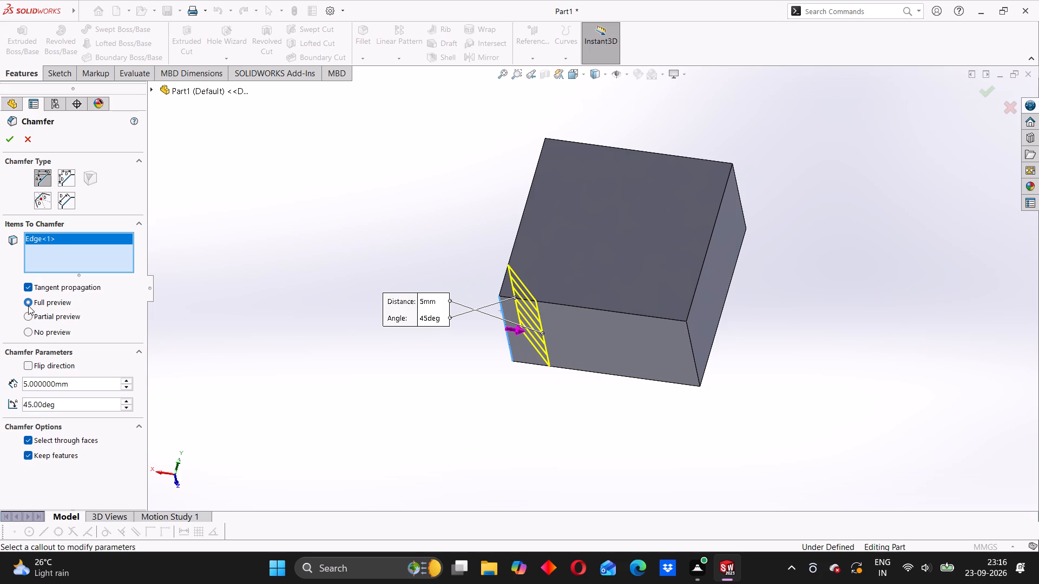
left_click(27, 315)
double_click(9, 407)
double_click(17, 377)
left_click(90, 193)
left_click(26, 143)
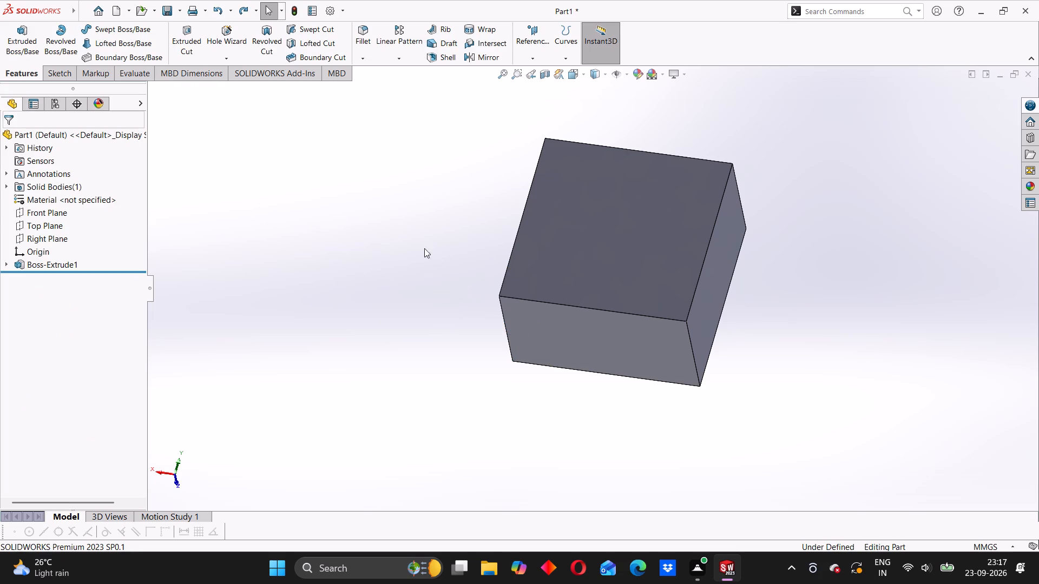
Start a new Chamfer feature on the extruded block.
left_click(48, 268)
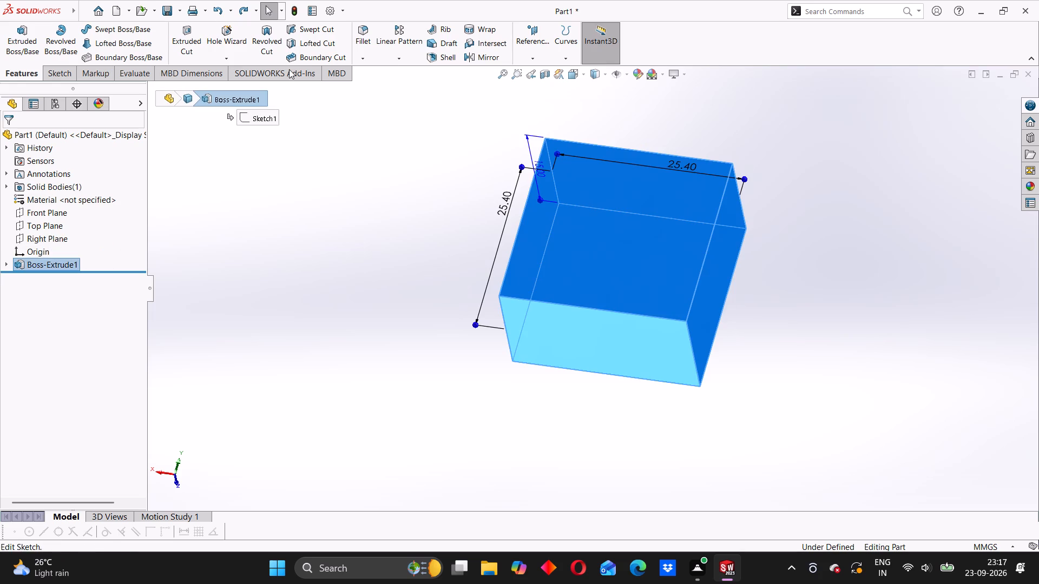
left_click(357, 55)
left_click(374, 84)
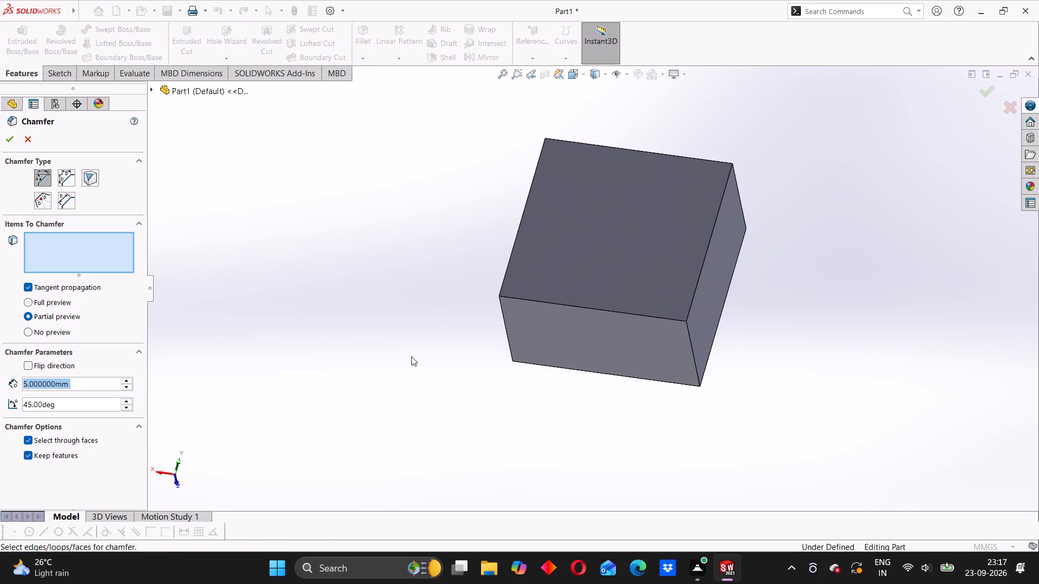
middle_click_drag(411, 356, 379, 294)
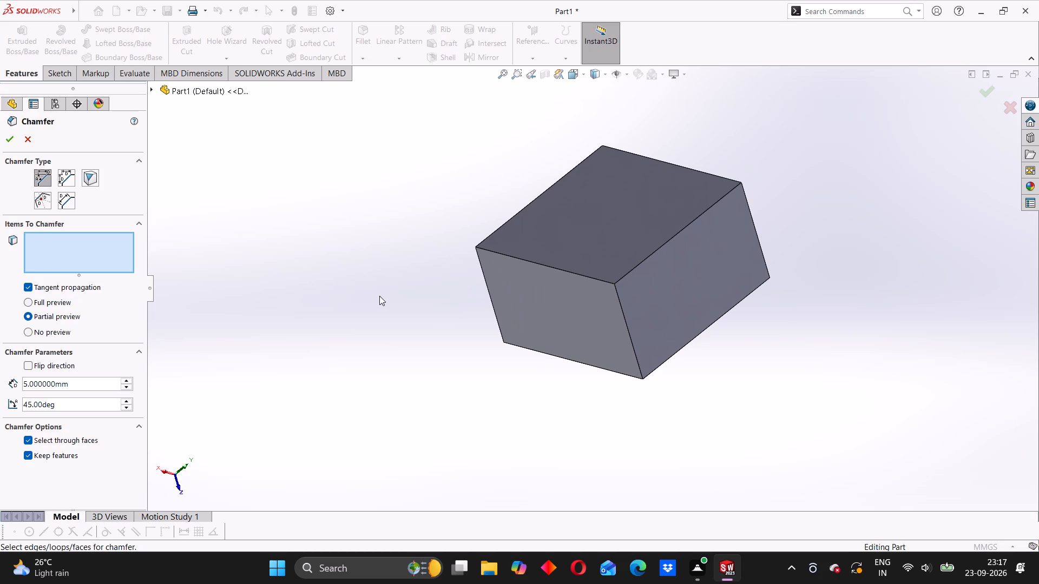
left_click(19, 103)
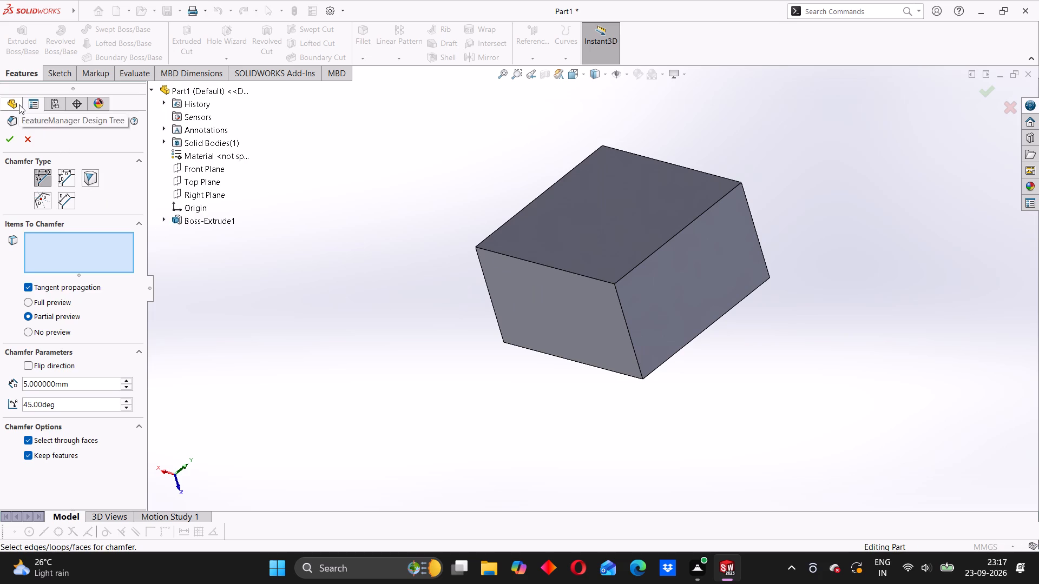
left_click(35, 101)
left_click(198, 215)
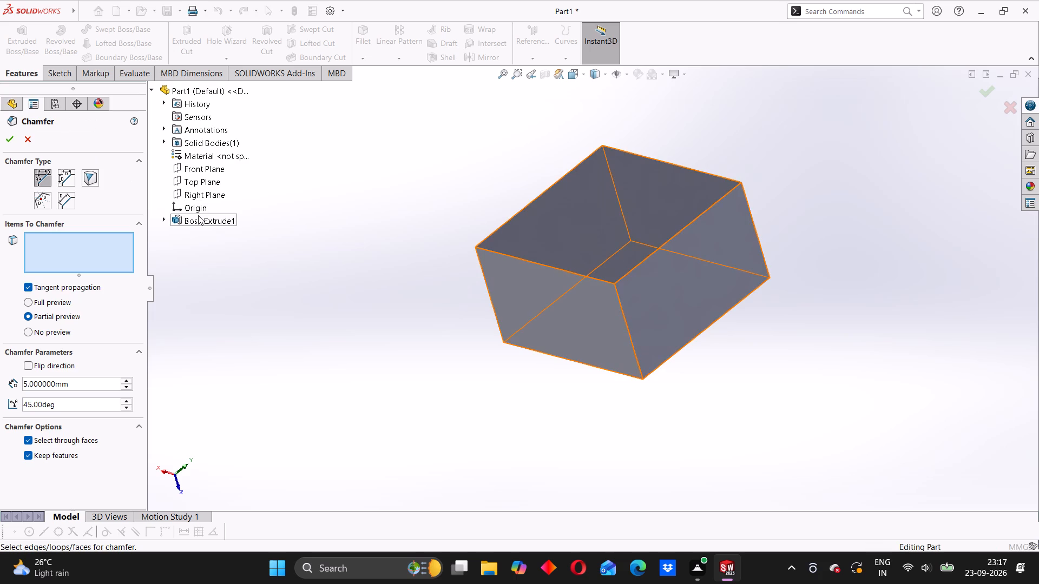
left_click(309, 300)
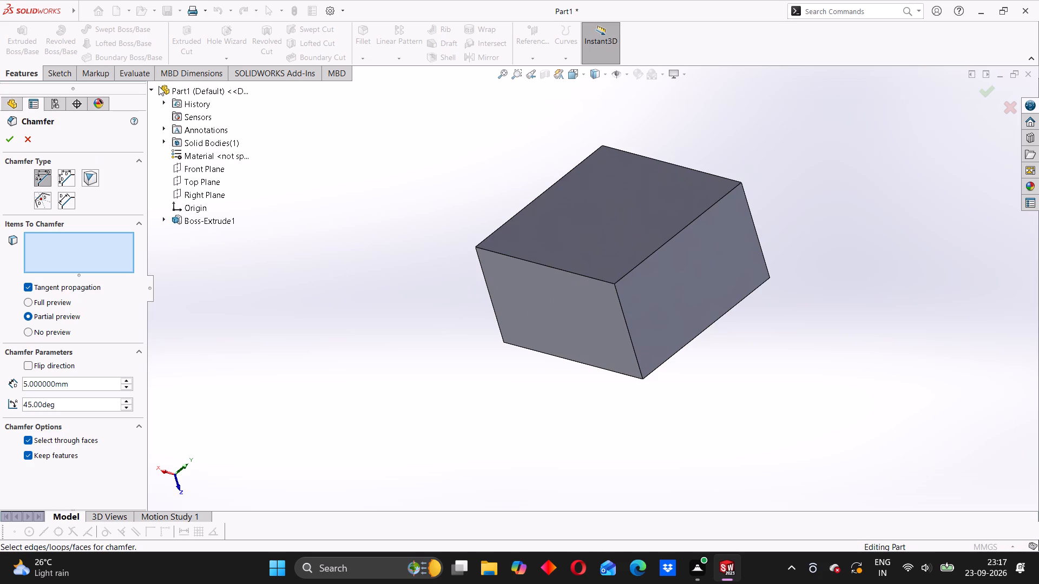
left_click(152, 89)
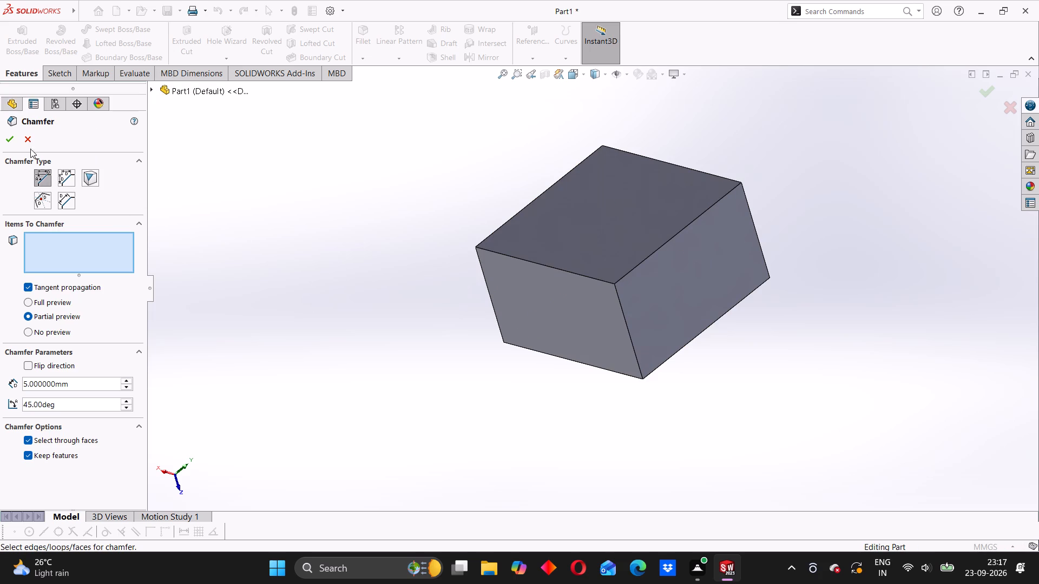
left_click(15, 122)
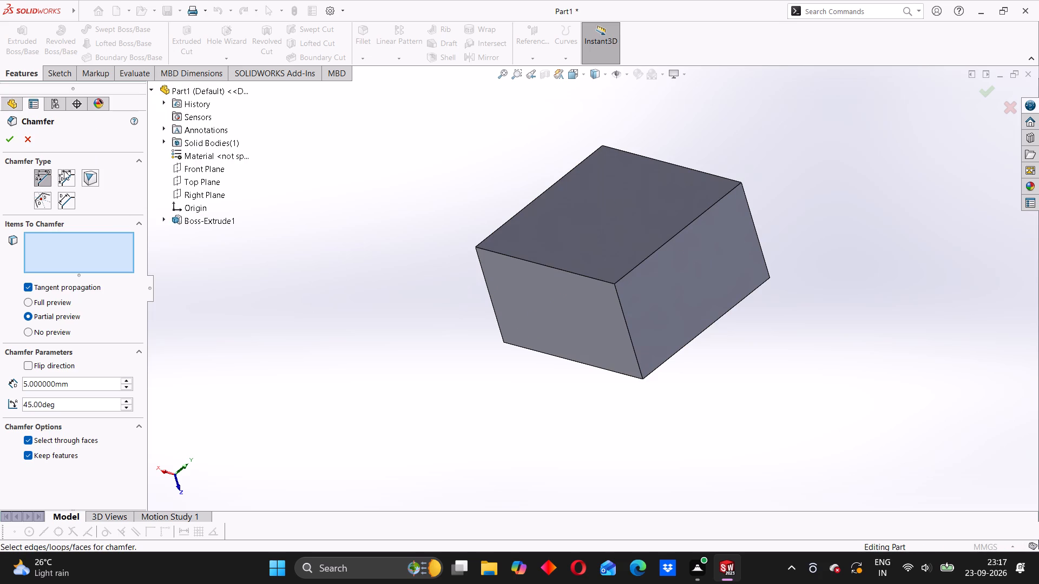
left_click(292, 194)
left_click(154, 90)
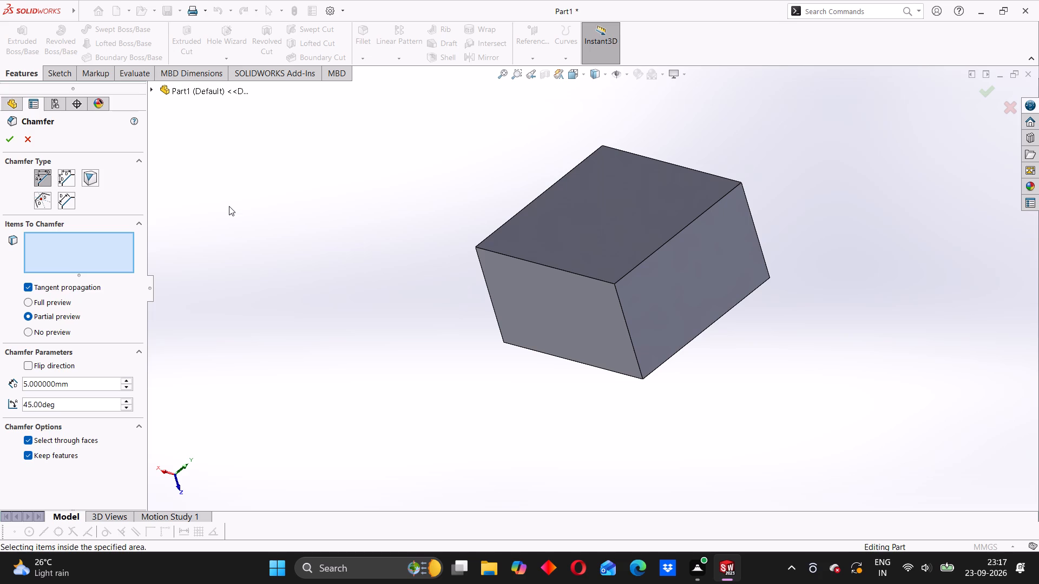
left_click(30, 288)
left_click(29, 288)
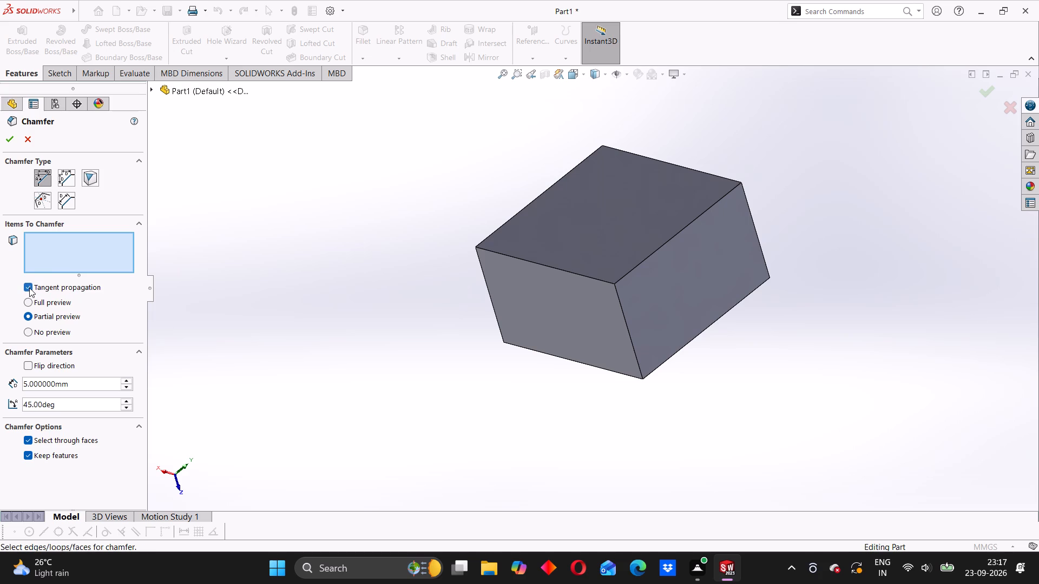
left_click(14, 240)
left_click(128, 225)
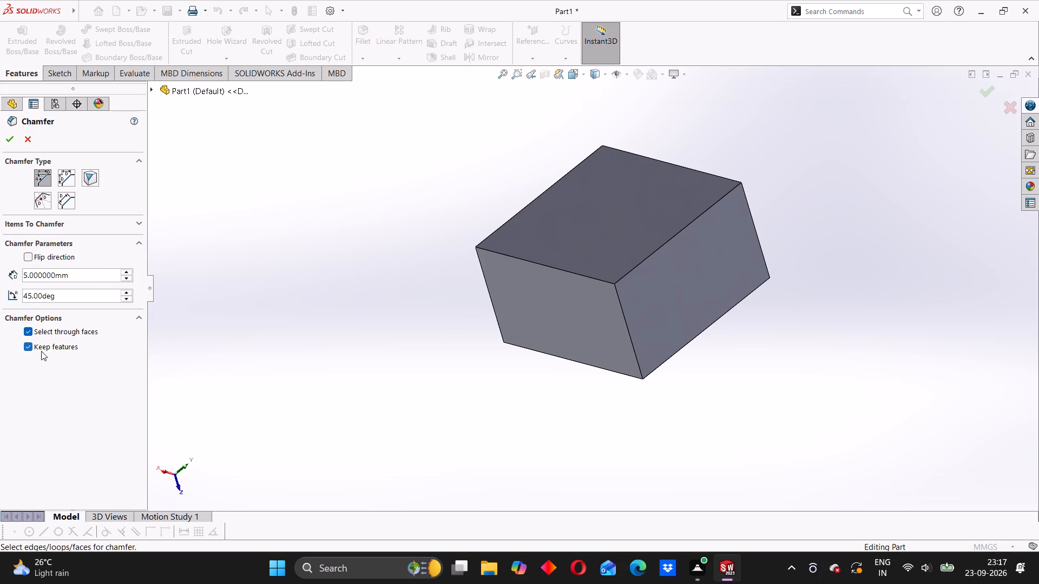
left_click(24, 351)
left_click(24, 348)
Chamfer the block's four short corner edges using the distance-distance type, symmetric, with a 5 mm distance.
left_click(71, 181)
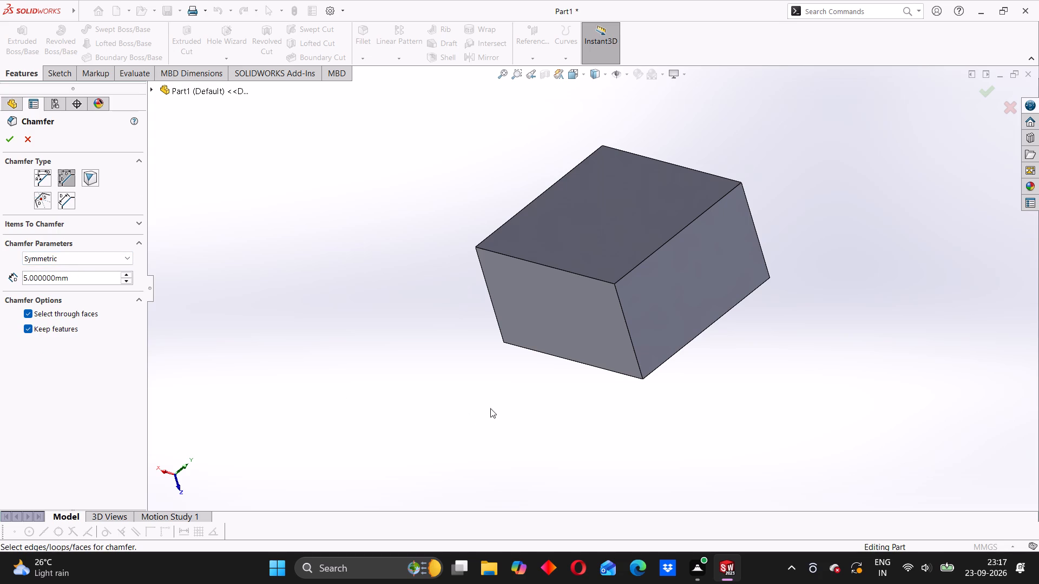
middle_click_drag(477, 336, 531, 316)
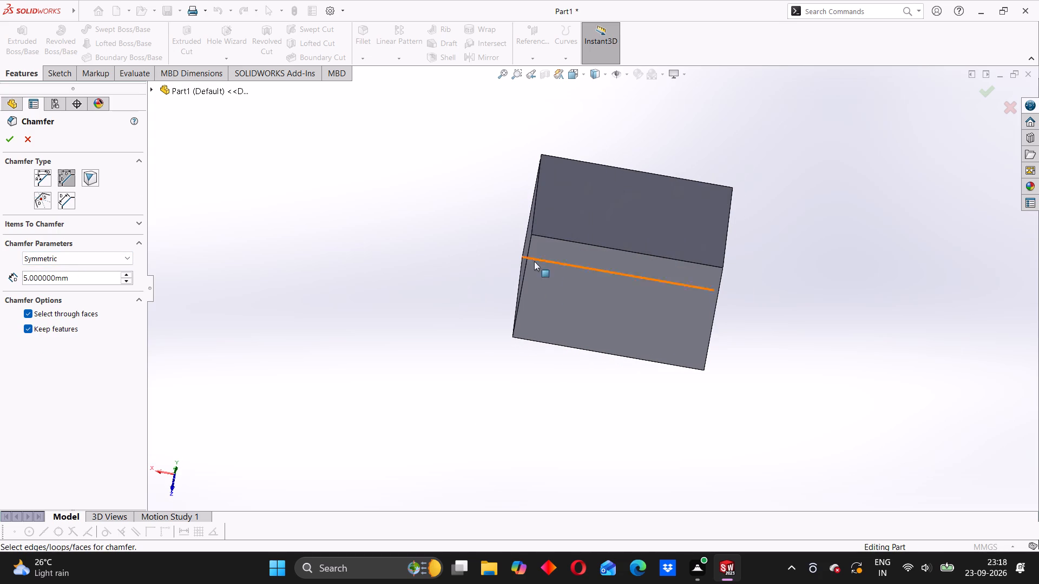
left_click(526, 271)
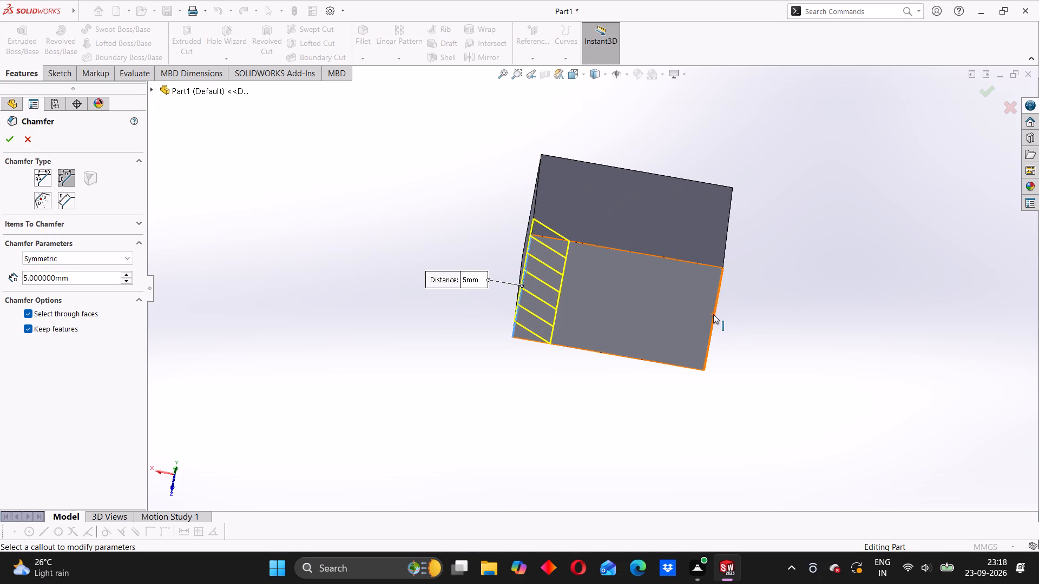
middle_click_drag(760, 333, 729, 327)
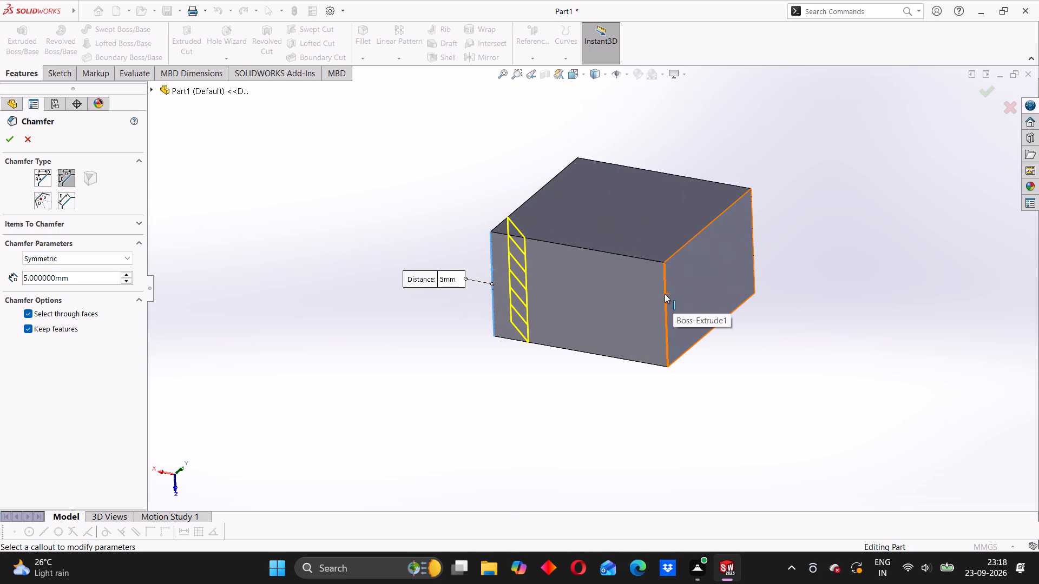
left_click(665, 293)
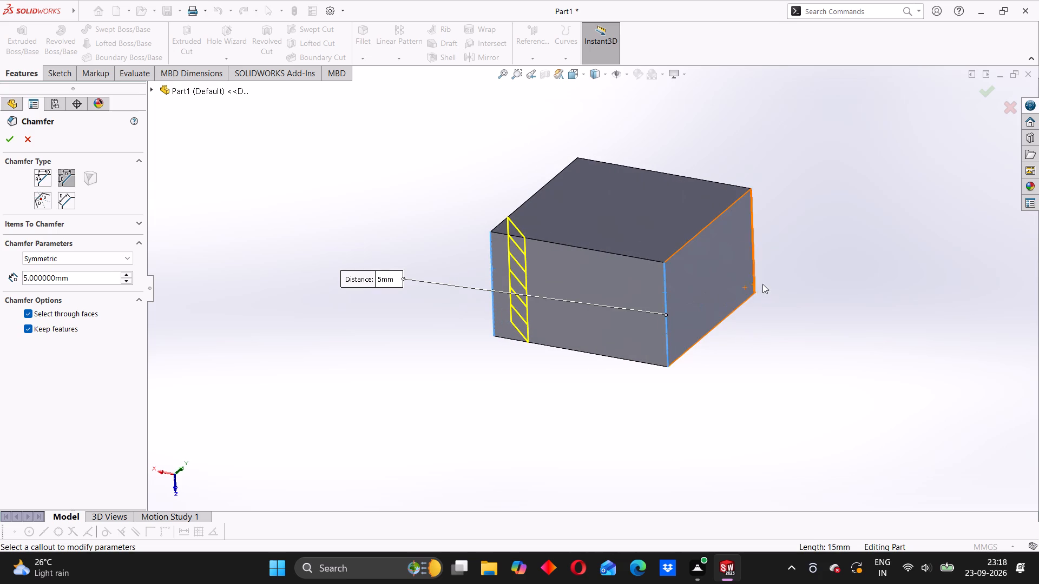
middle_click_drag(774, 285, 698, 336)
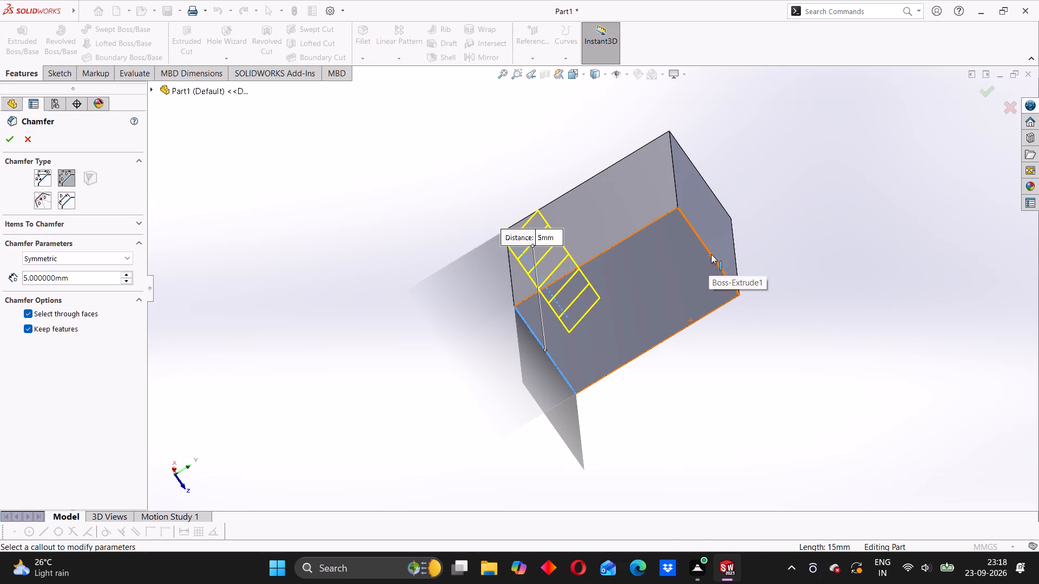
left_click(711, 254)
middle_click_drag(742, 236, 670, 368)
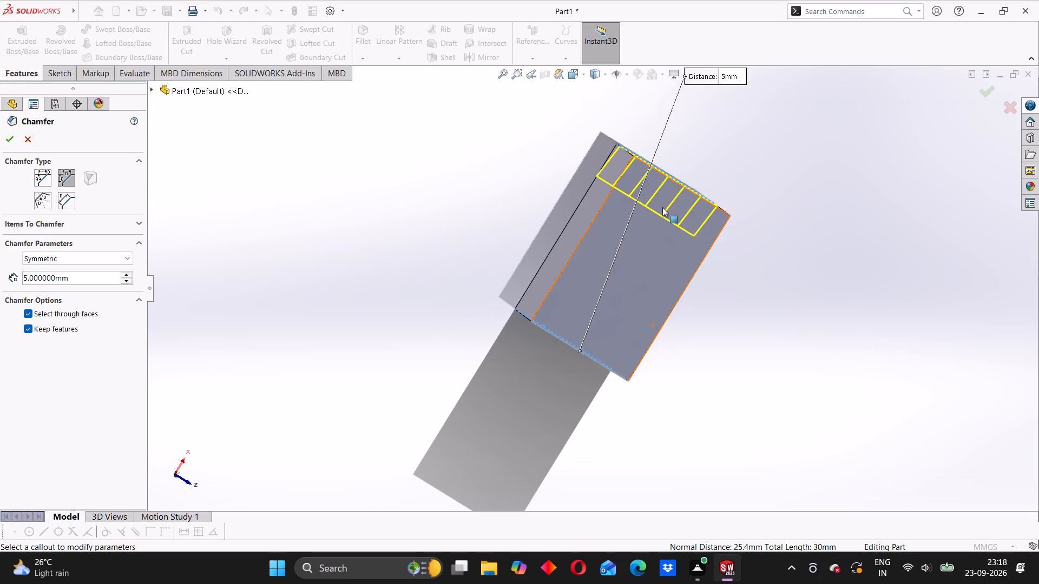
middle_click_drag(648, 249, 602, 351)
left_click(583, 260)
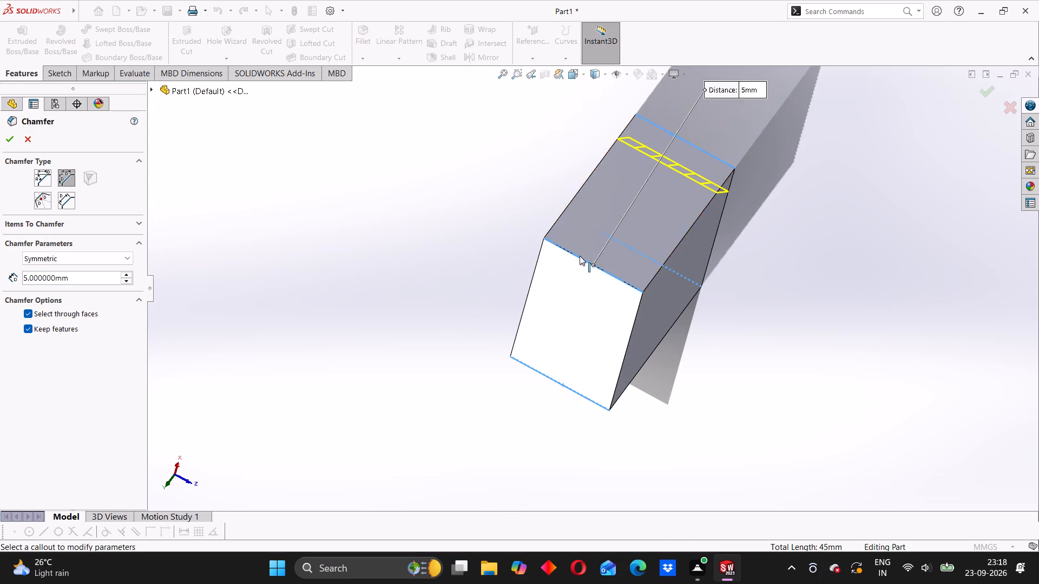
left_click(5, 137)
Open a sketch on the octagonal face and draw a centerline about 14.4 mm long from the origin to the upper-left chamfered edge's midpoint.
middle_click_drag(427, 307, 555, 334)
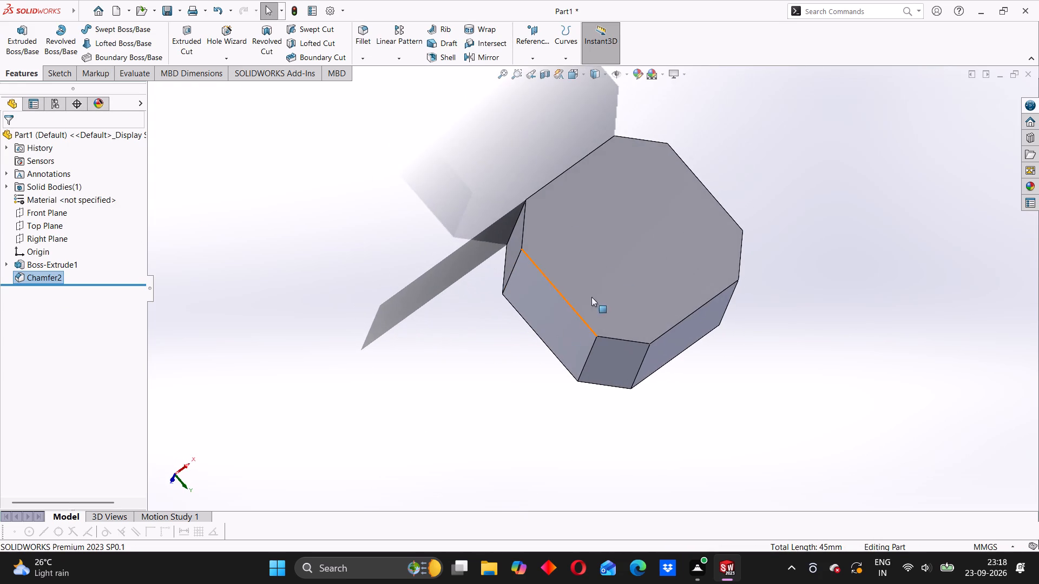
left_click(632, 249)
left_click(683, 218)
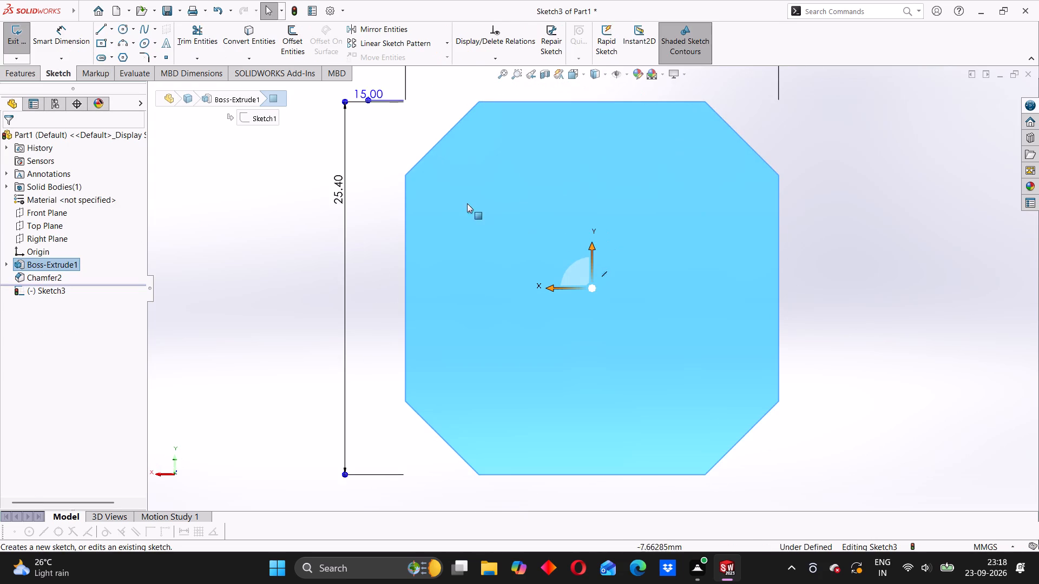
left_click(114, 29)
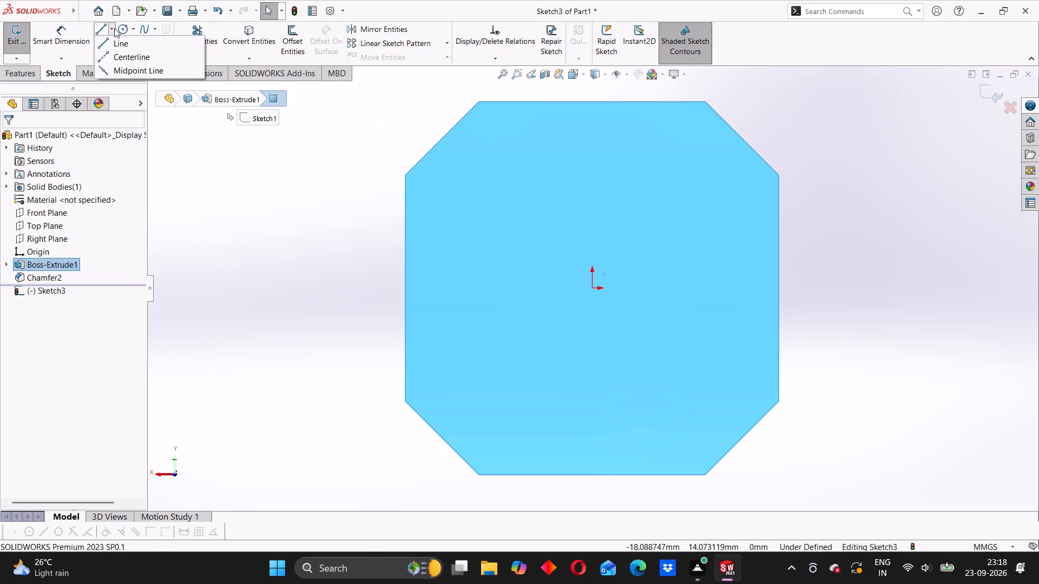
left_click(113, 54)
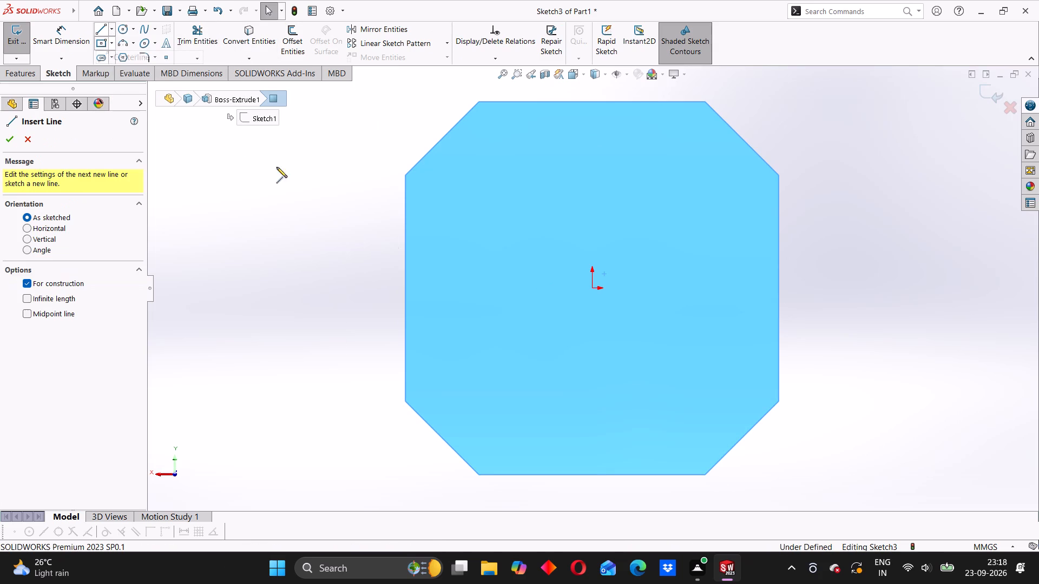
left_click(593, 287)
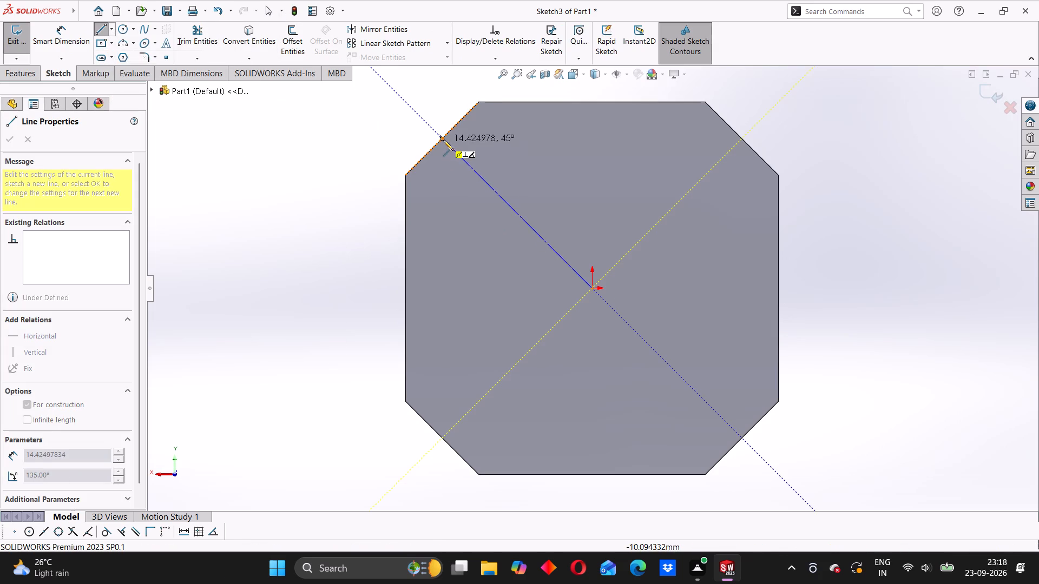
left_click(443, 140)
Check the distance from the centerline's outer endpoint to the chamfered edge's upper corner with Smart Dimension, without keeping a dimension.
left_click(70, 36)
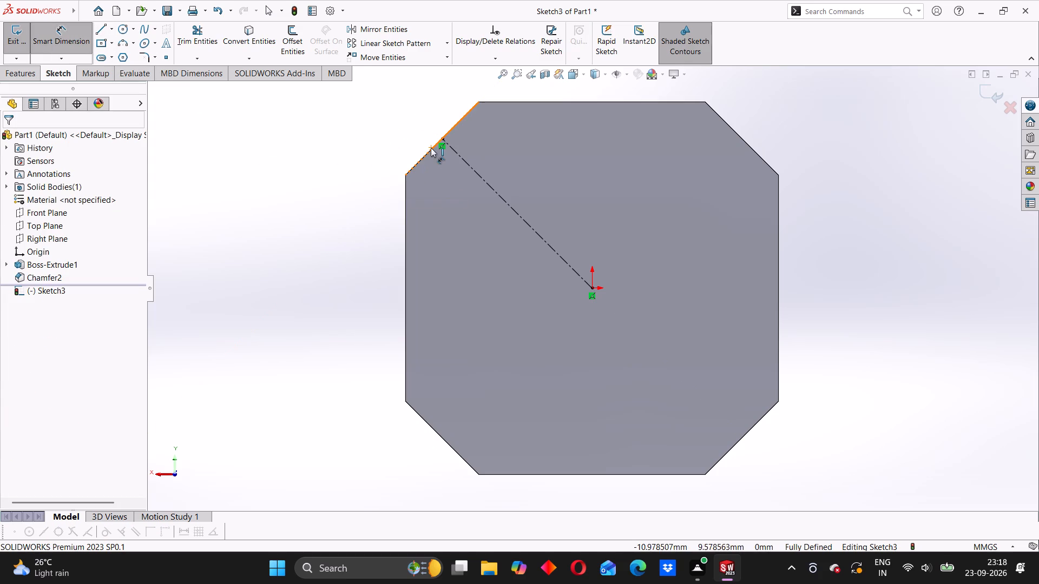
left_click(445, 138)
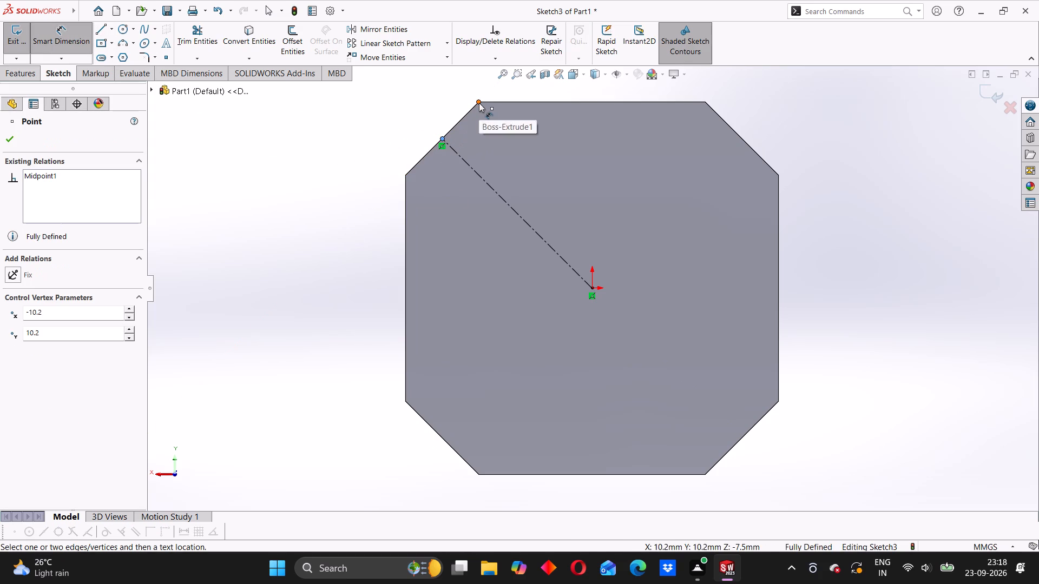
left_click(479, 102)
left_click(446, 105)
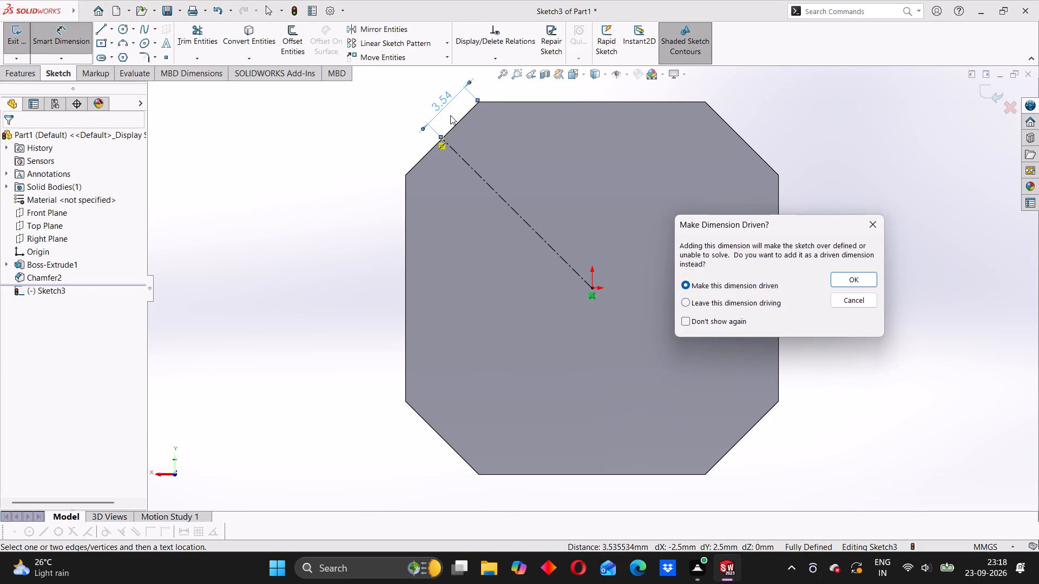
left_click(867, 224)
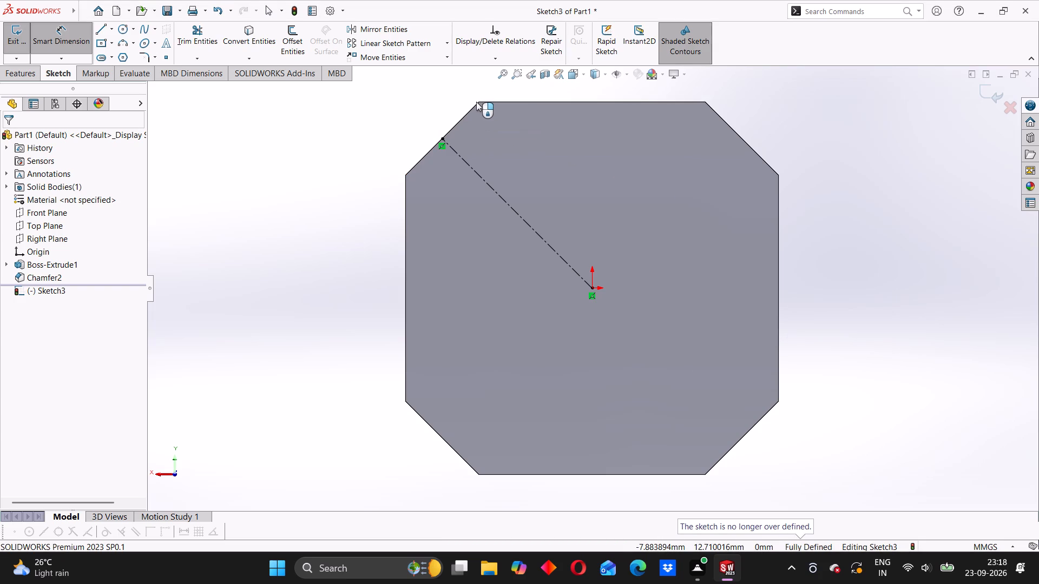
left_click(477, 102)
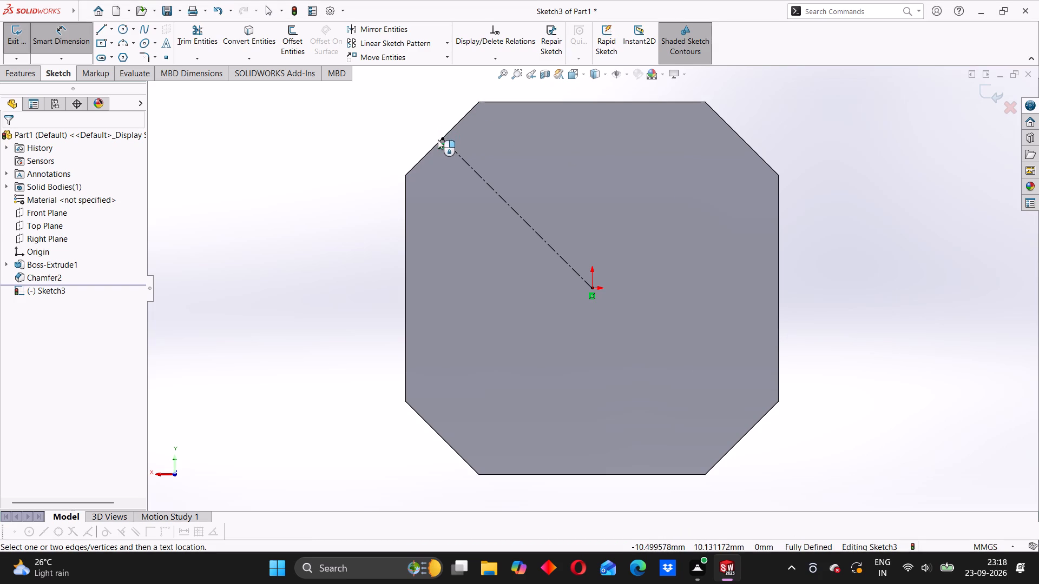
left_click(441, 140)
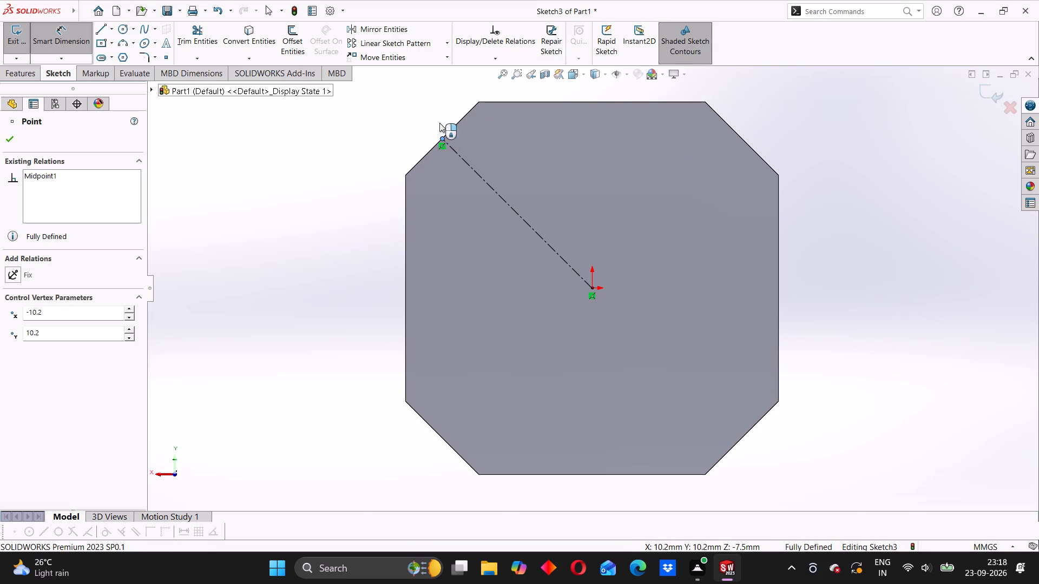
left_click(481, 101)
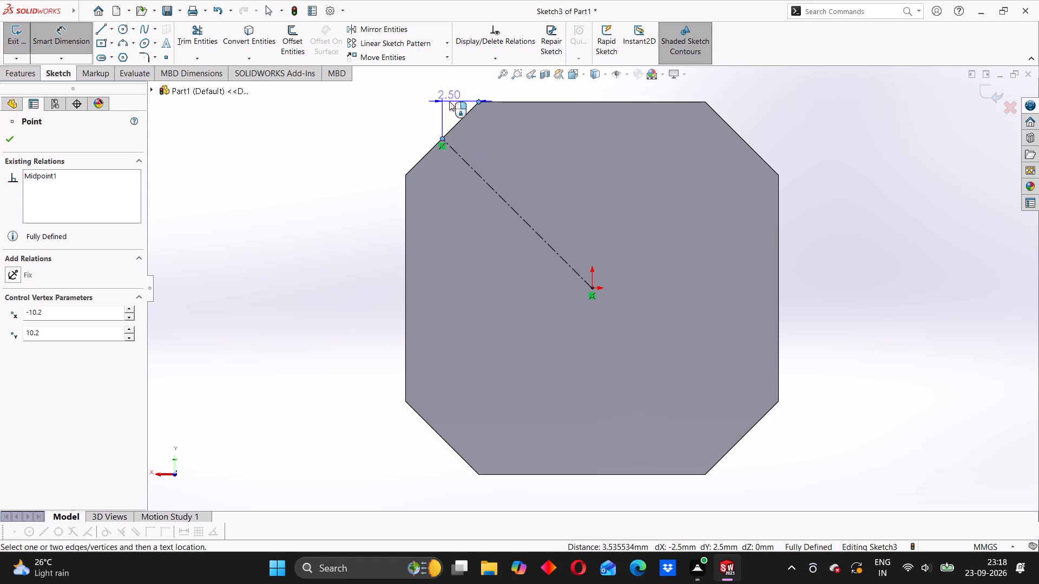
key("Escape")
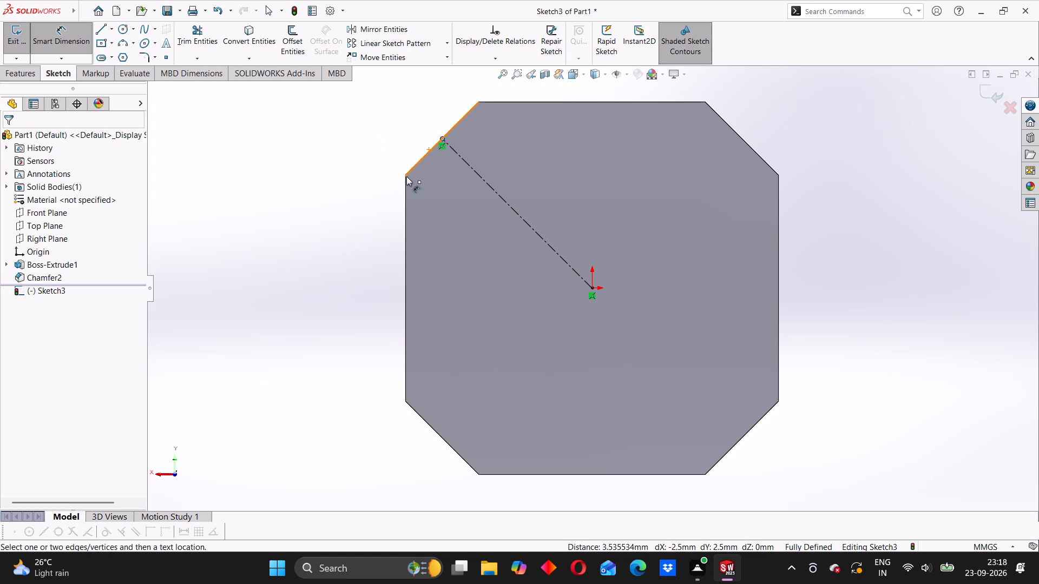
Check the distance from the centerline's outer endpoint to the chamfered edge's lower corner with Smart Dimension, without keeping a dimension.
left_click(406, 173)
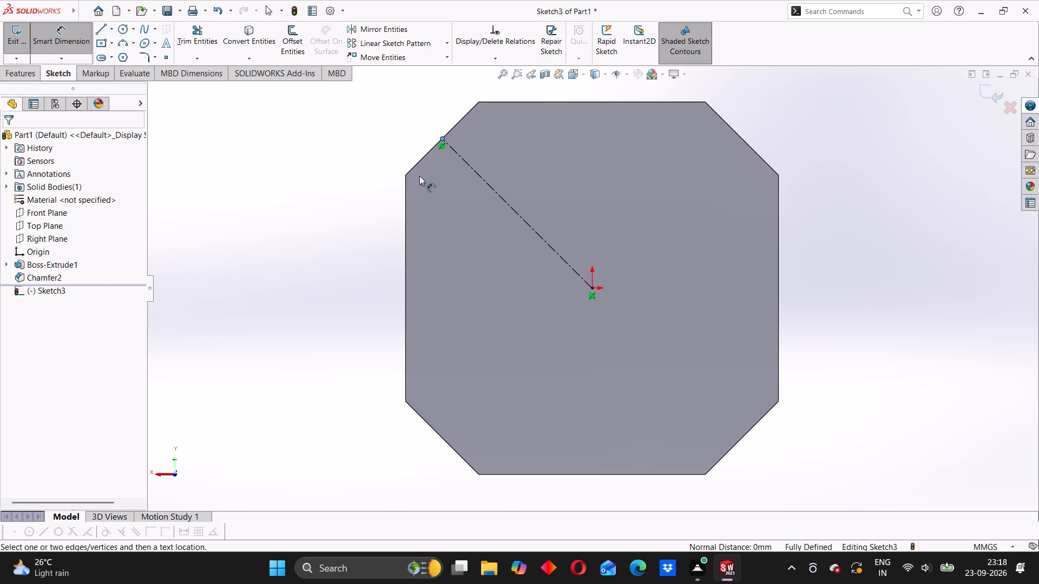
left_click(406, 175)
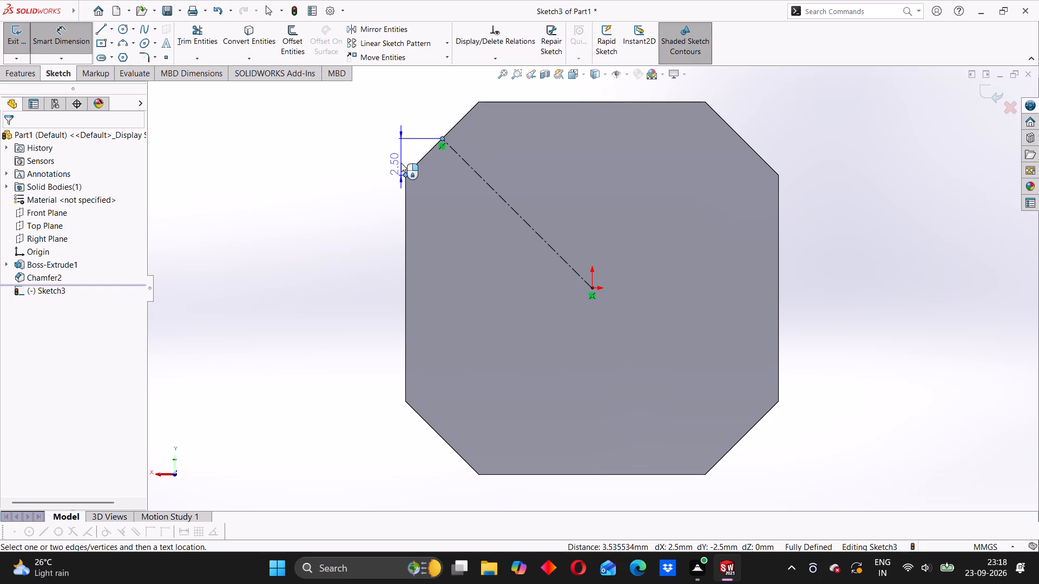
key("Escape")
key("Escape")
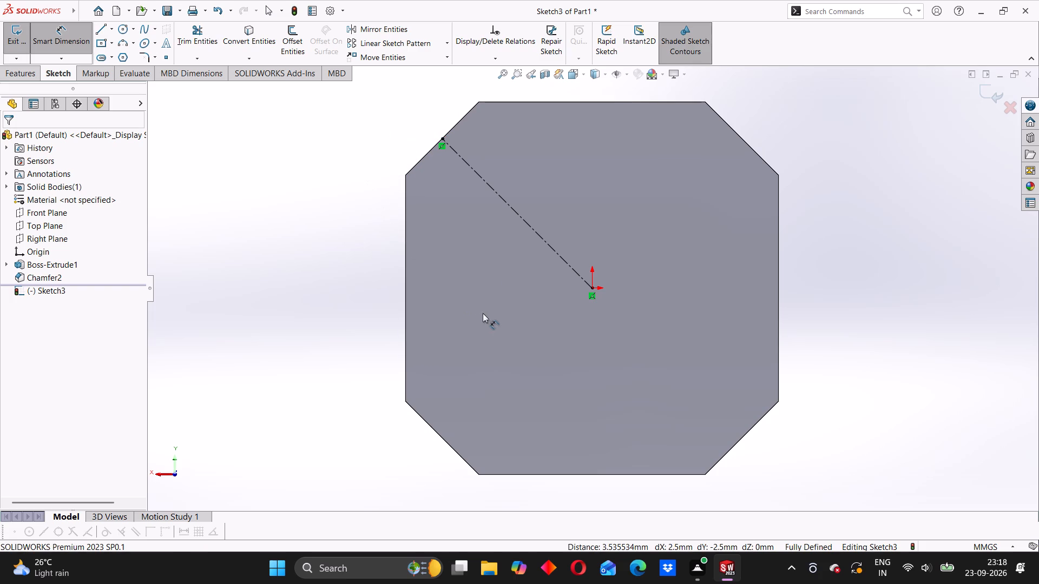
Delete the centerline from the sketch on the octagonal face.
left_click(537, 233)
key("Delete")
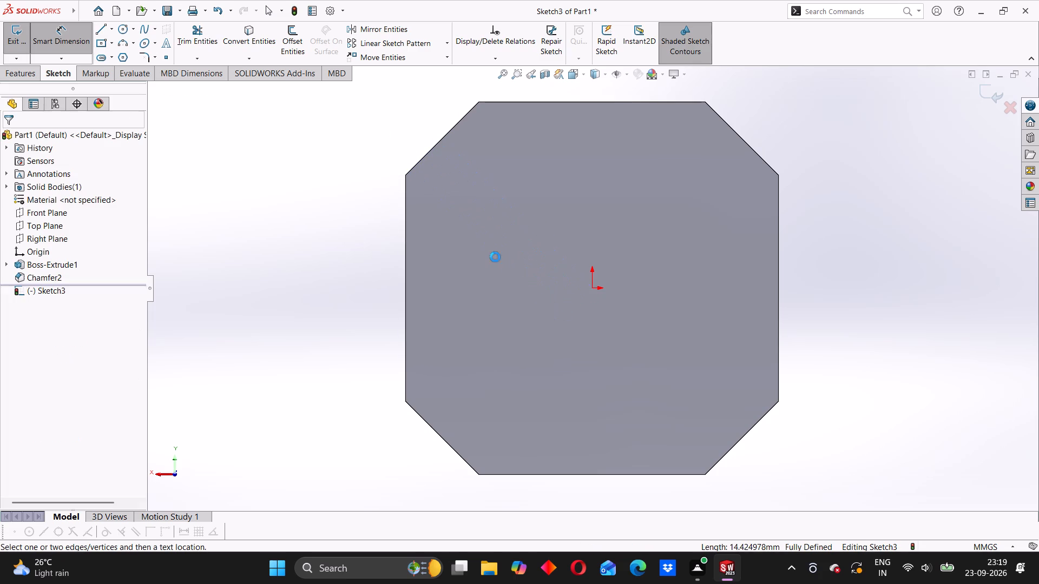
Draw a circle centred on the origin of the octagonal face and dimension its diameter to 12 mm.
left_click(120, 32)
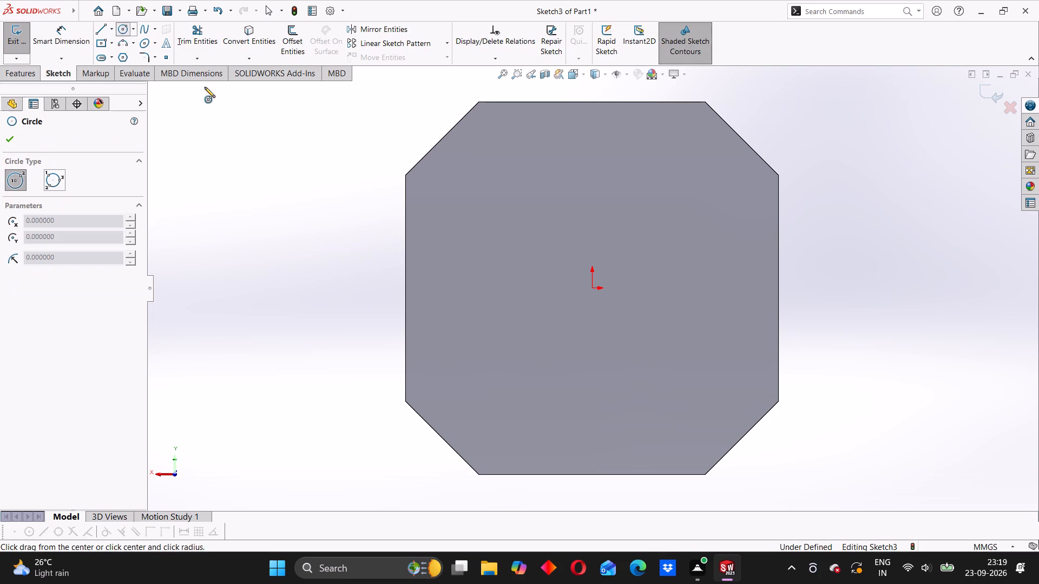
left_click(591, 290)
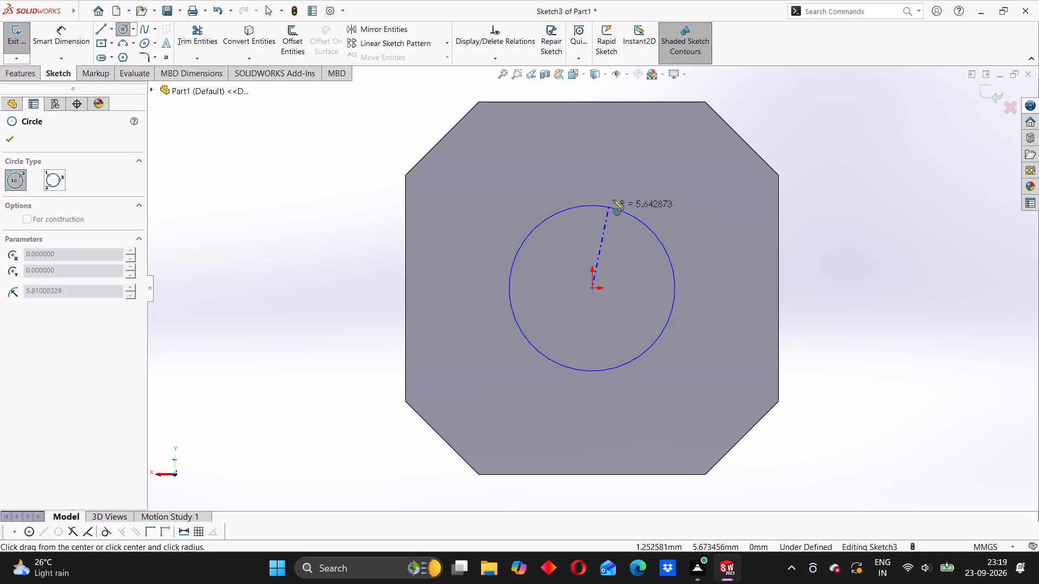
left_click(608, 182)
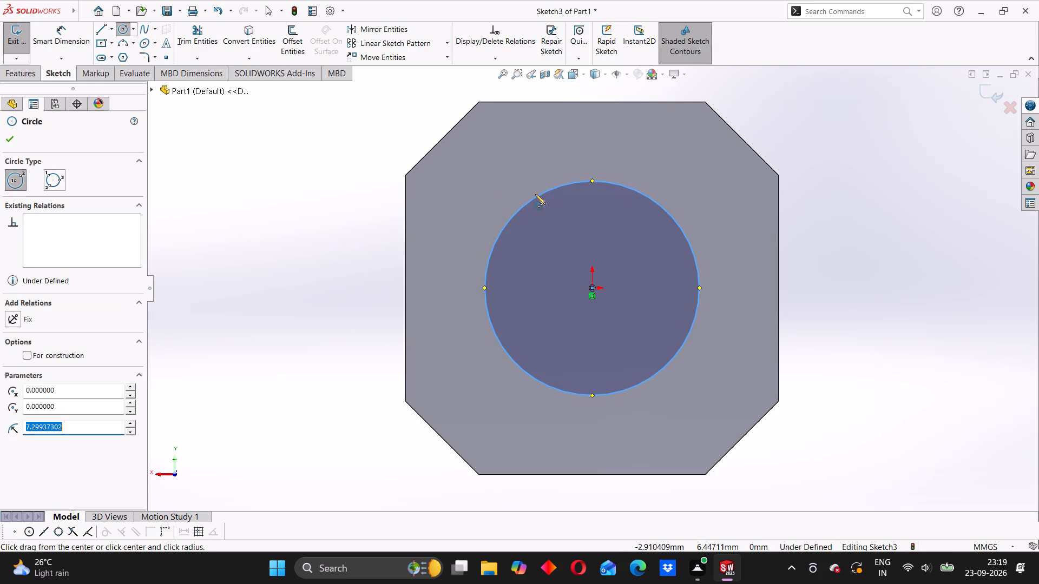
left_click_drag(51, 39, 62, 43)
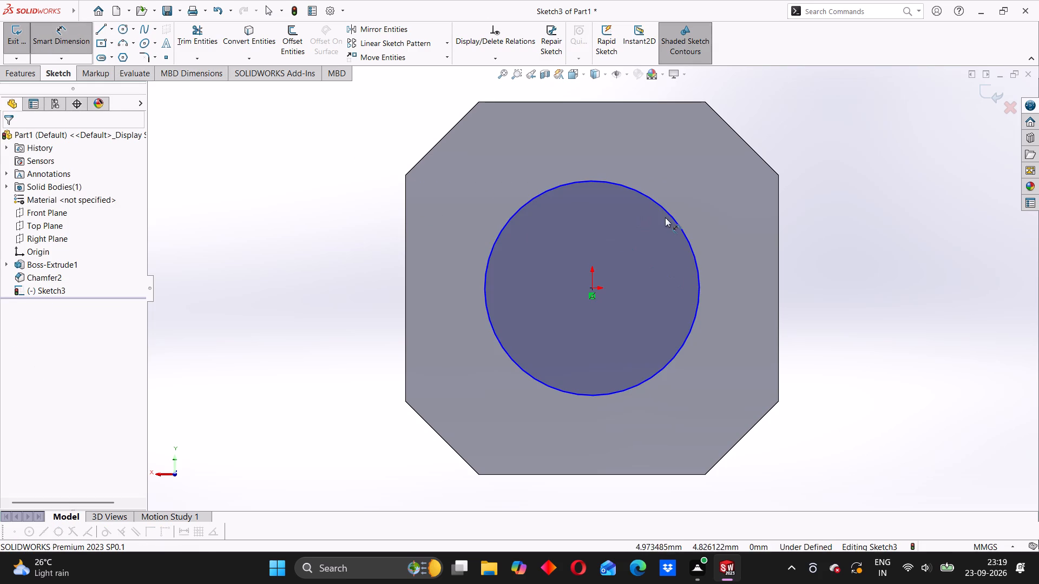
left_click_drag(673, 221, 680, 221)
left_click(718, 234)
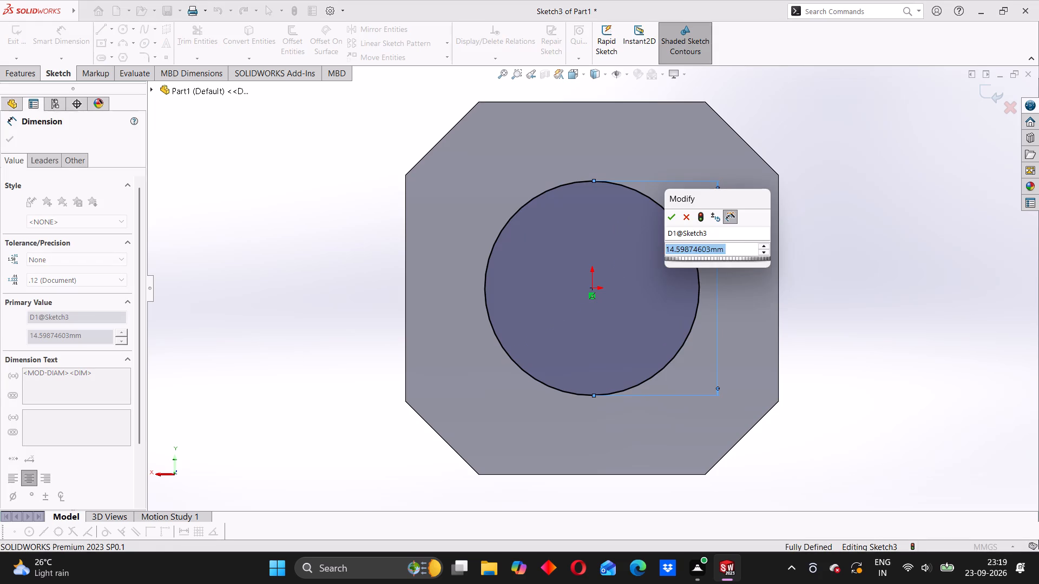
type("12")
key("Return")
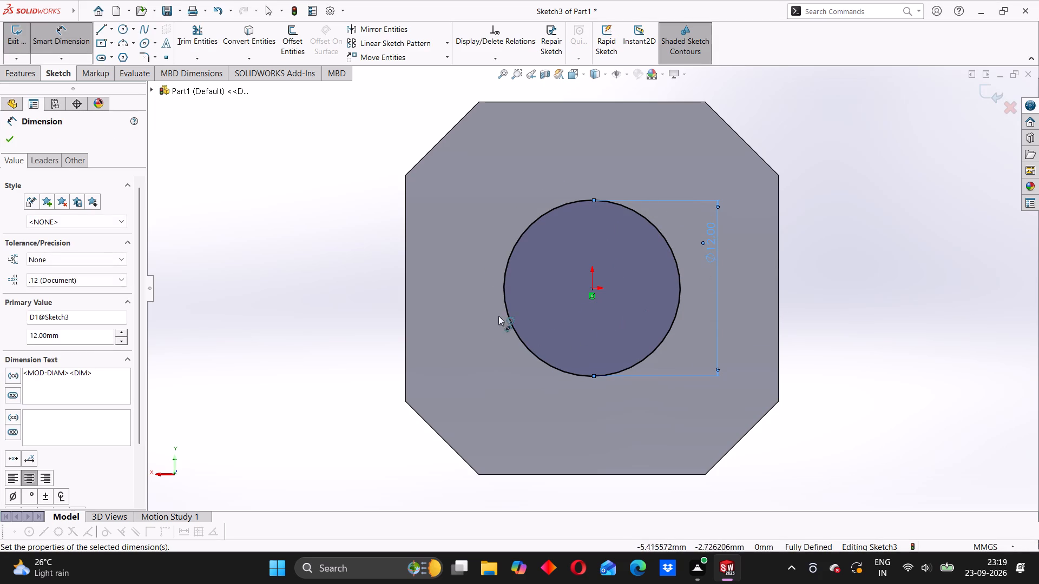
left_click(223, 280)
Cut the 12 mm circle into the block from the octagonal face with a Blind Extruded Cut 15 mm deep.
scroll(588, 298, "down", 4)
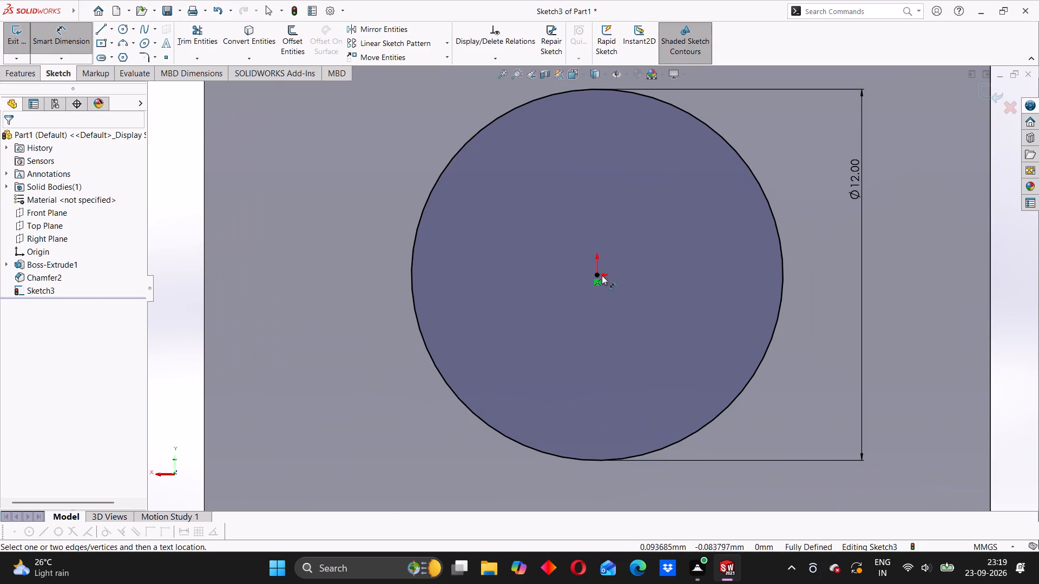
scroll(584, 287, "up", 5)
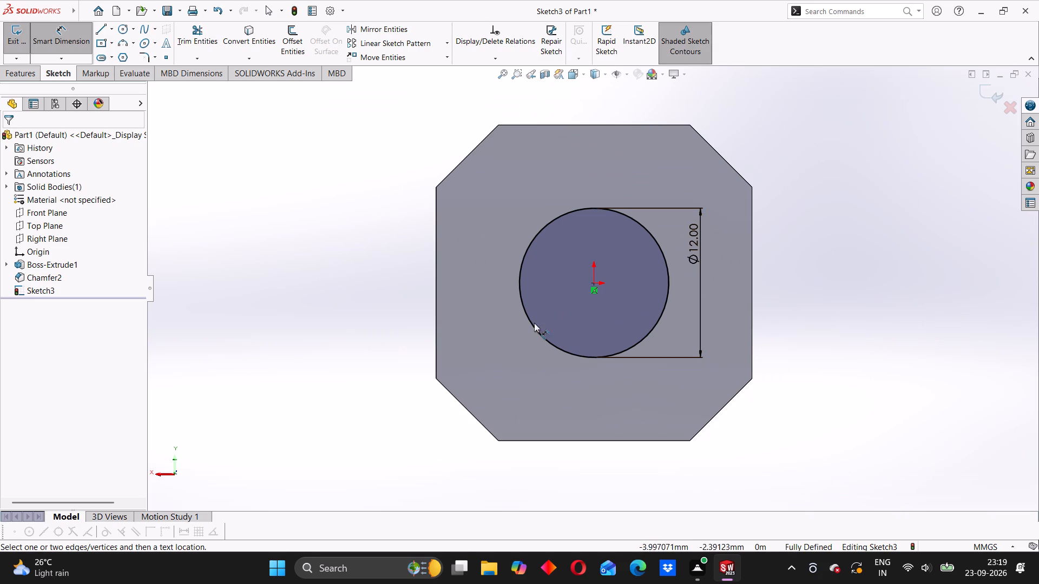
middle_click_drag(464, 332, 503, 311)
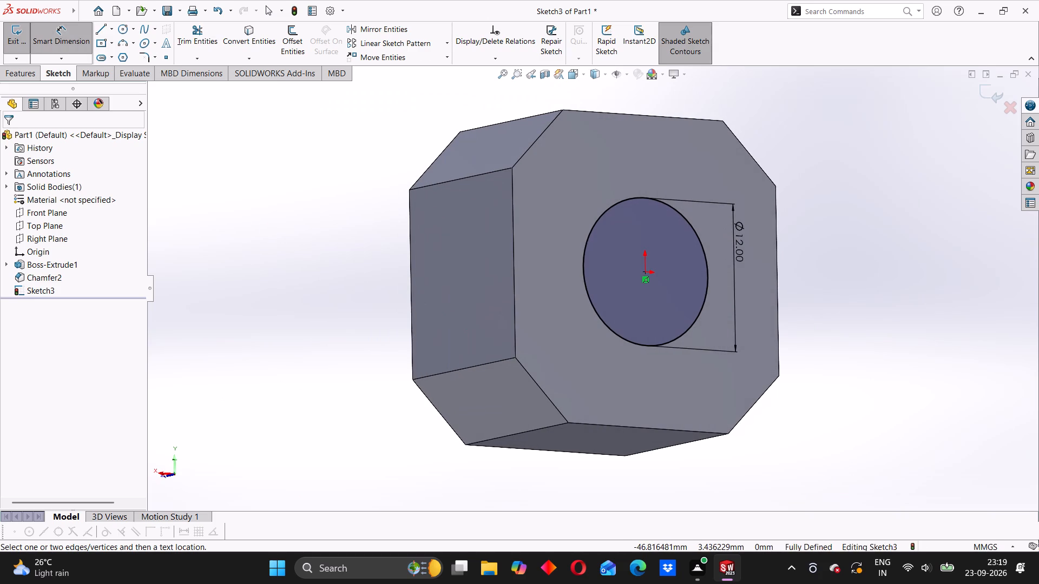
left_click(14, 69)
left_click(21, 43)
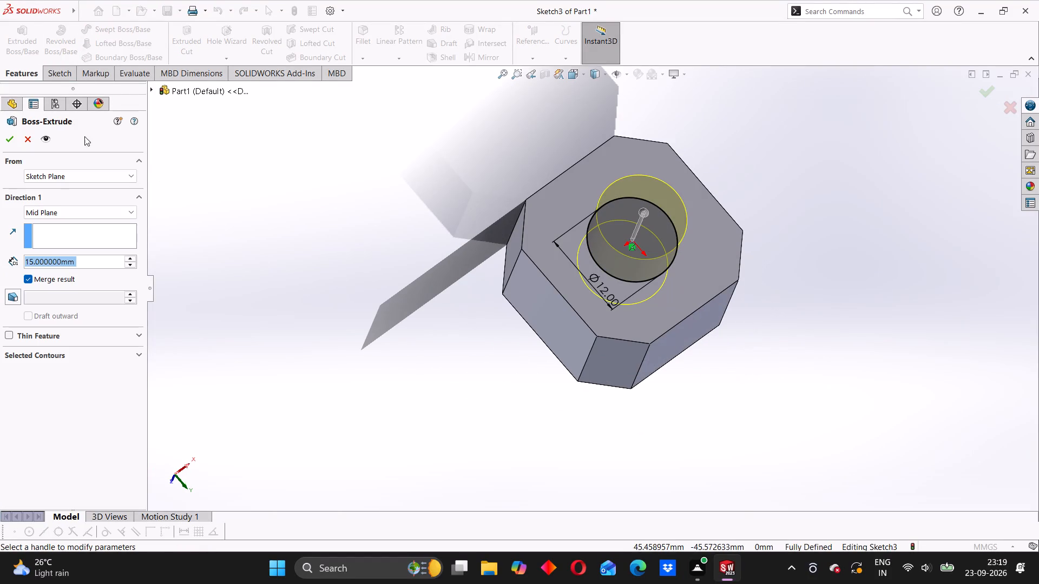
left_click(24, 137)
left_click(189, 41)
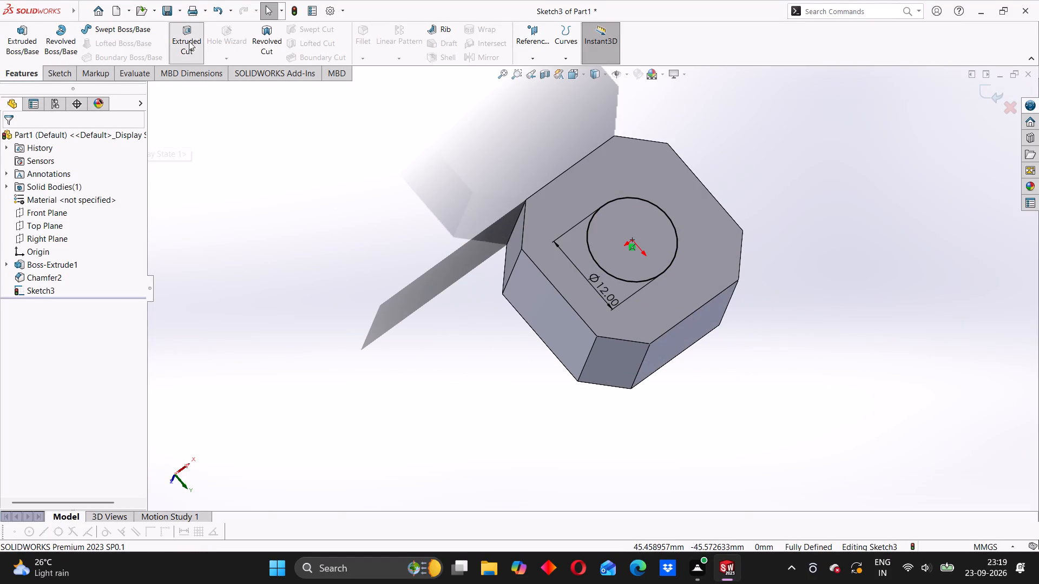
middle_click_drag(339, 338, 405, 323)
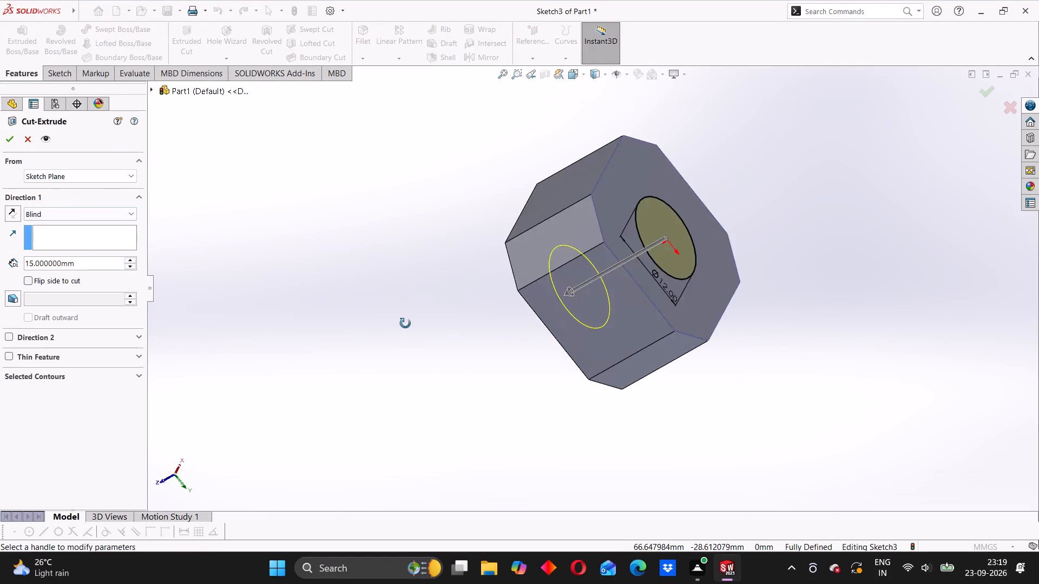
middle_click_drag(405, 323, 401, 321)
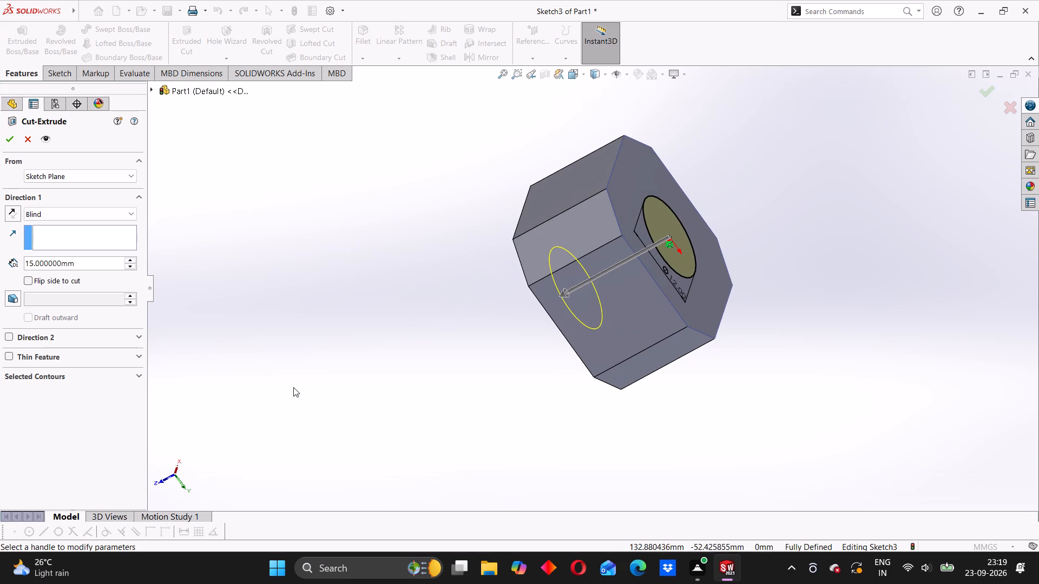
left_click(9, 142)
Open a sketch on the block's rectangular side face and draw a circle centred on the origin with a 12 mm diameter.
middle_click_drag(543, 355, 530, 293)
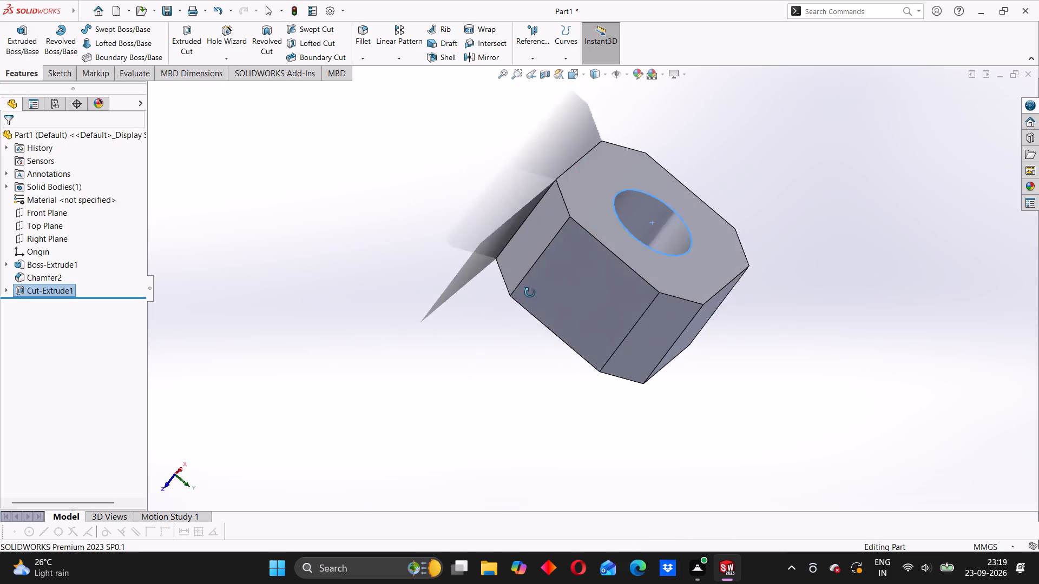
middle_click_drag(530, 293, 489, 327)
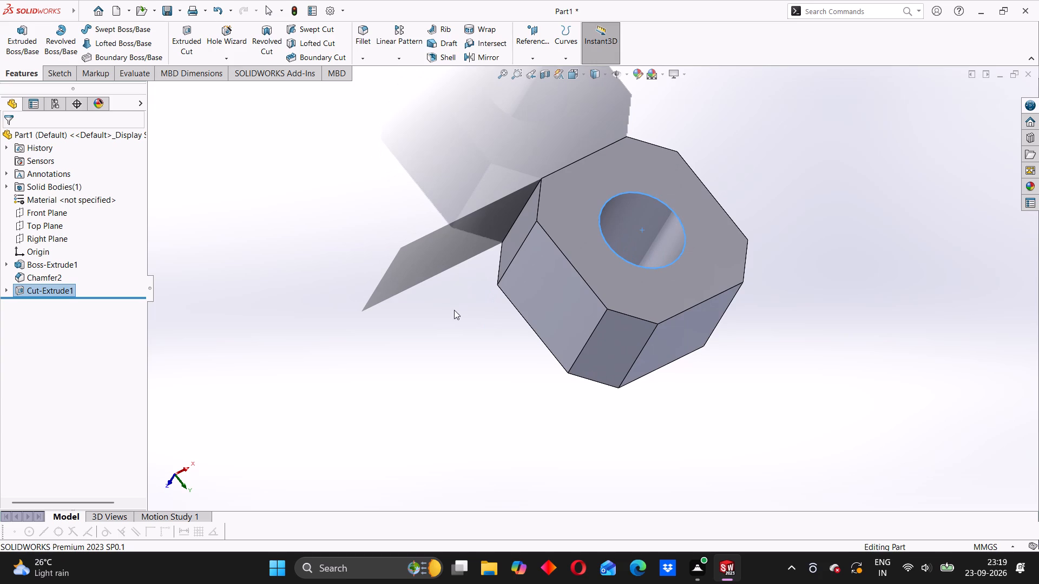
middle_click_drag(466, 328, 494, 330)
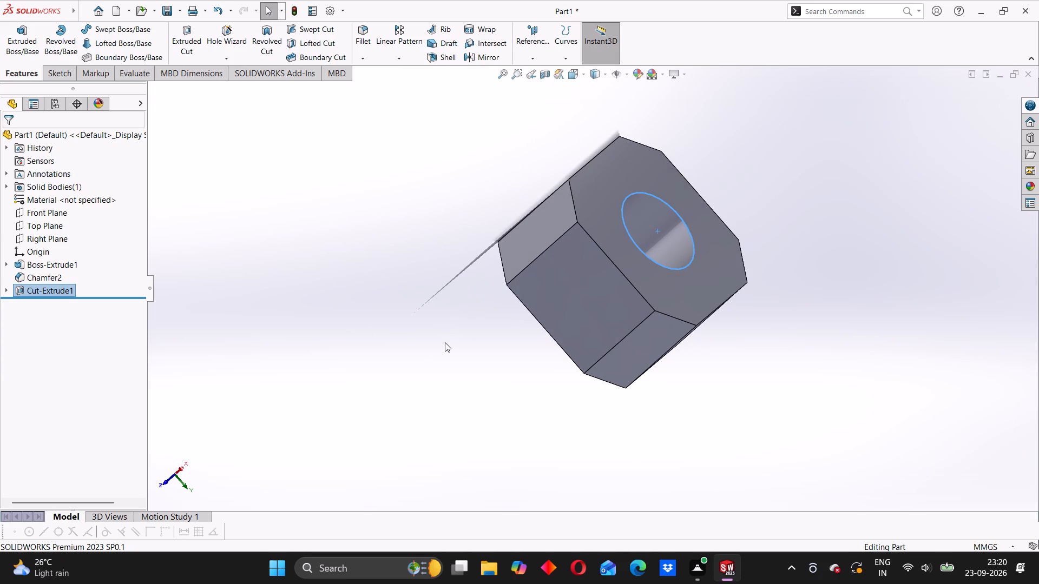
left_click(591, 311)
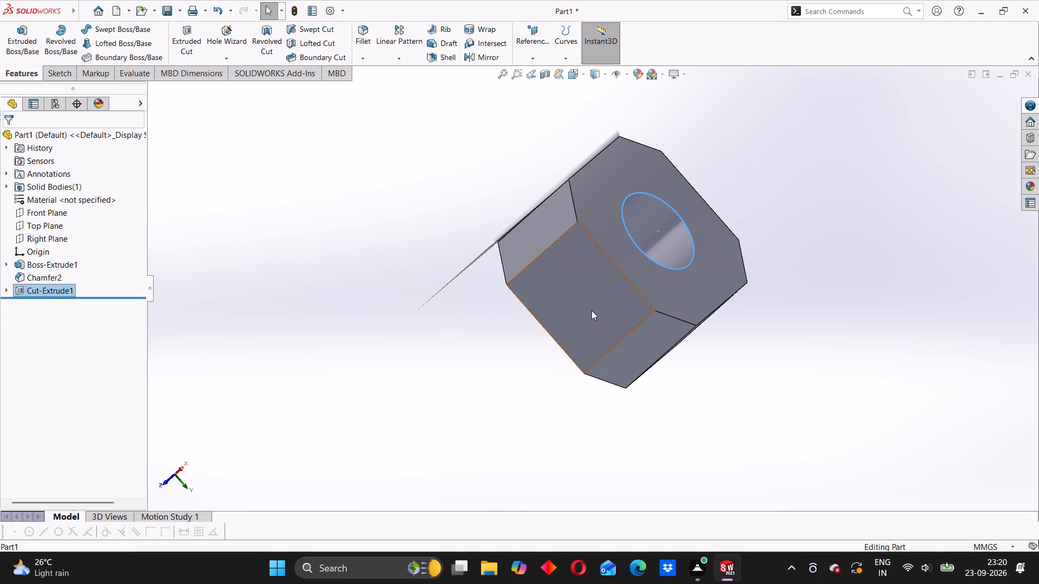
left_click(640, 280)
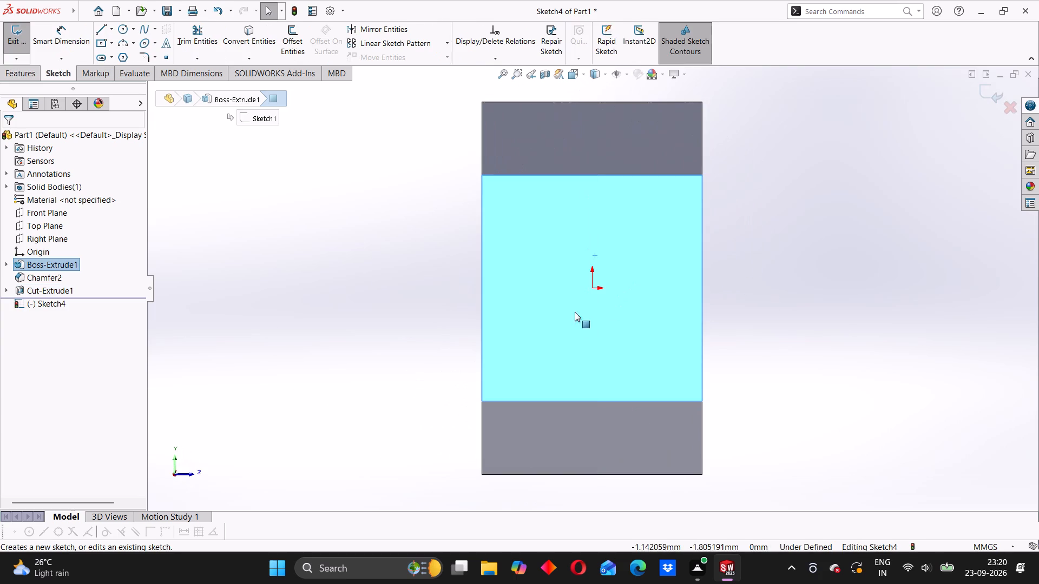
left_click(126, 30)
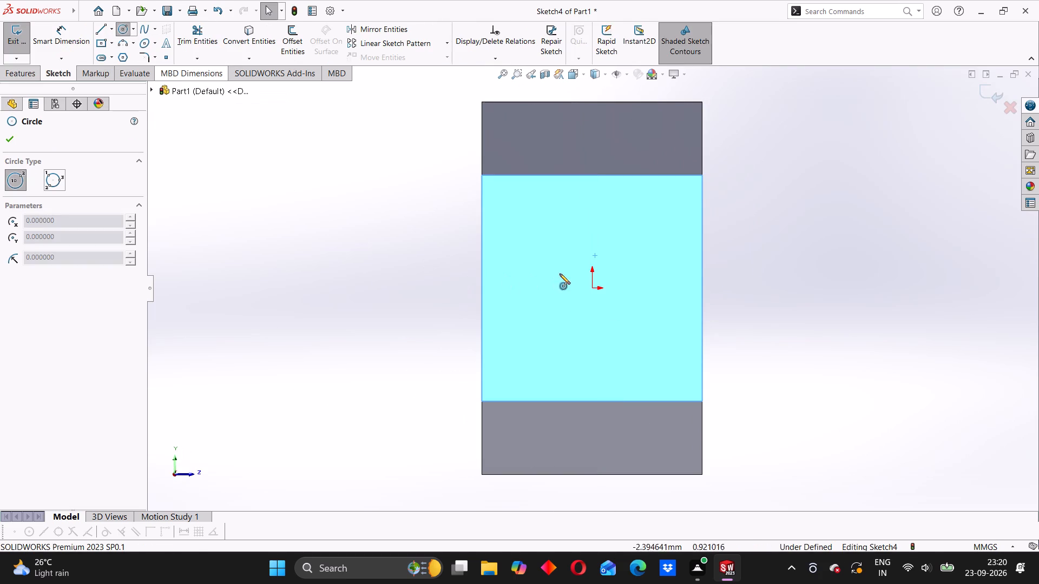
left_click(591, 289)
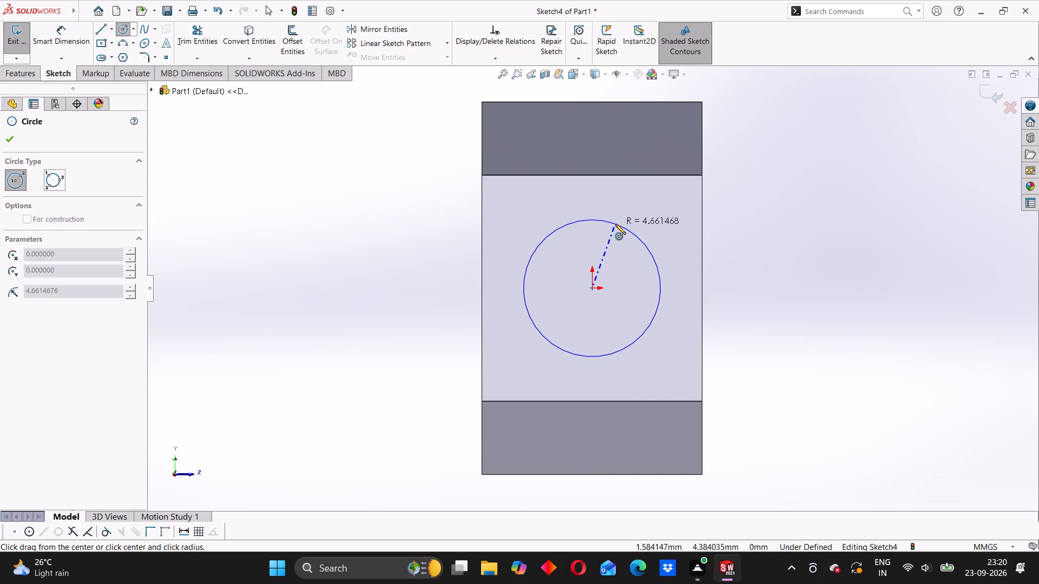
left_click(615, 224)
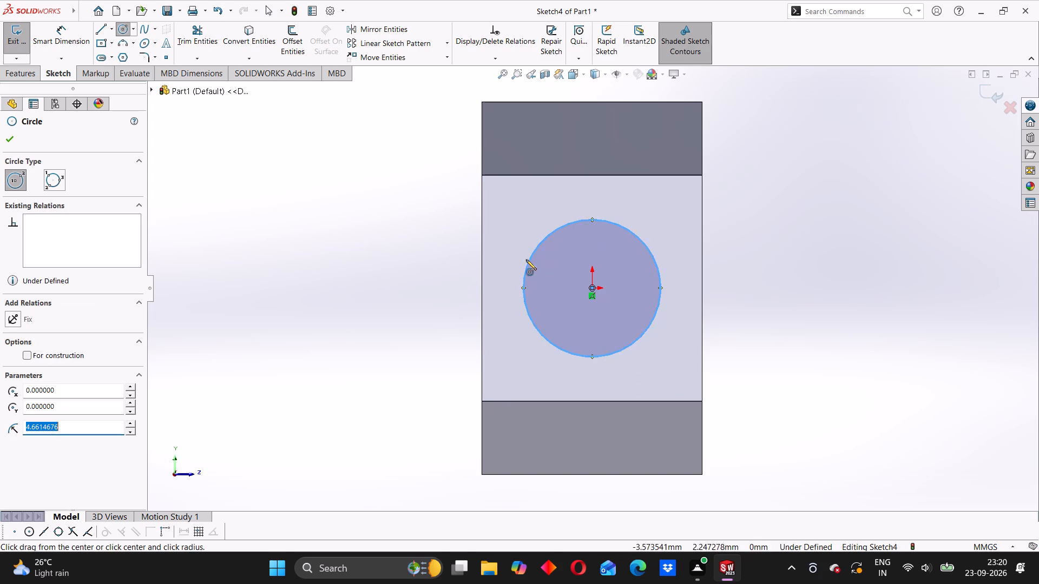
left_click(73, 32)
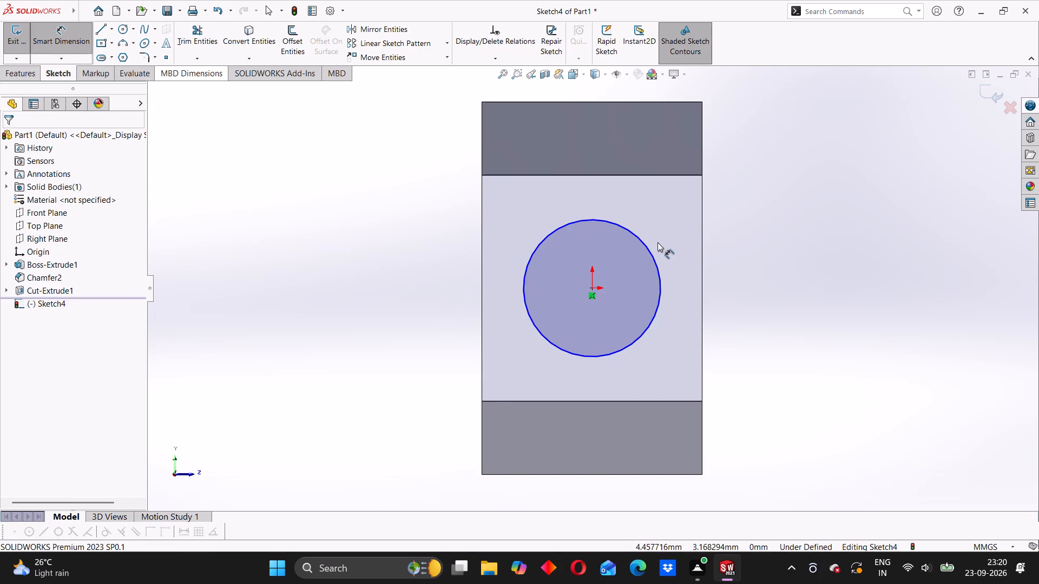
left_click(653, 256)
left_click(850, 264)
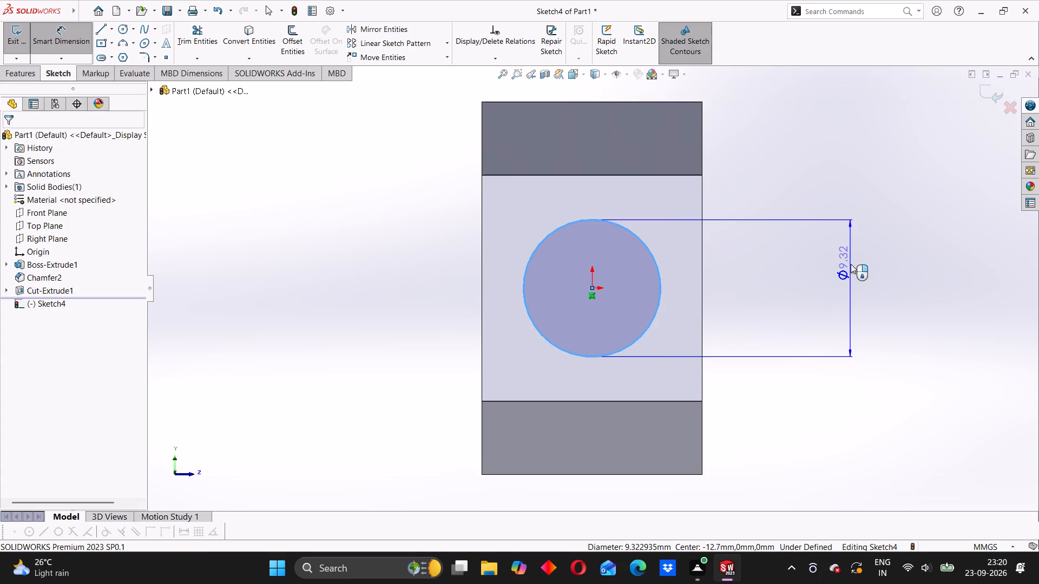
type("12")
key("Return")
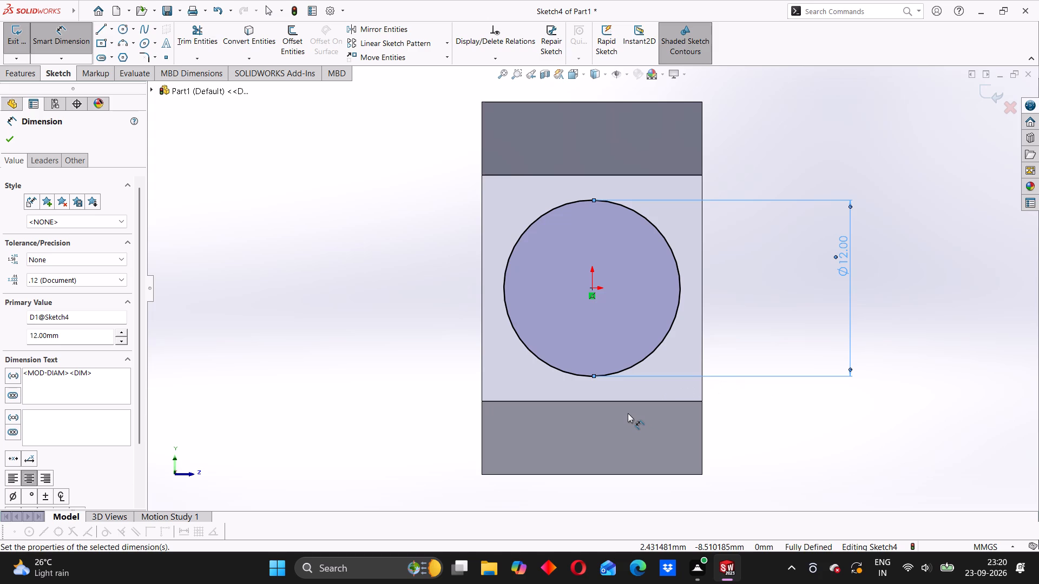
Cut the side-face circle through the whole block using an Extruded Cut with the Through All end condition.
middle_click_drag(790, 296, 735, 326)
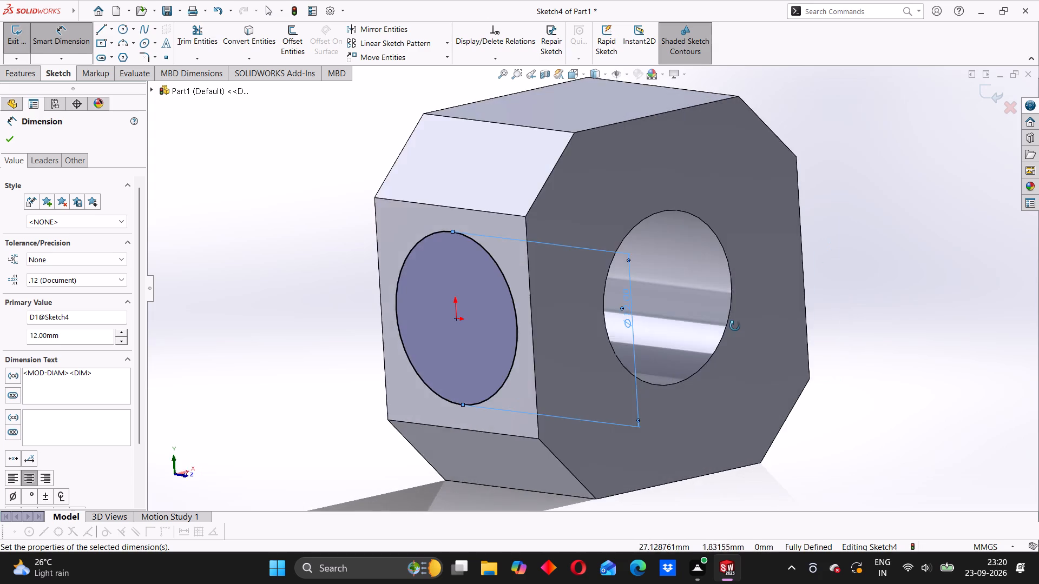
middle_click_drag(735, 326, 789, 310)
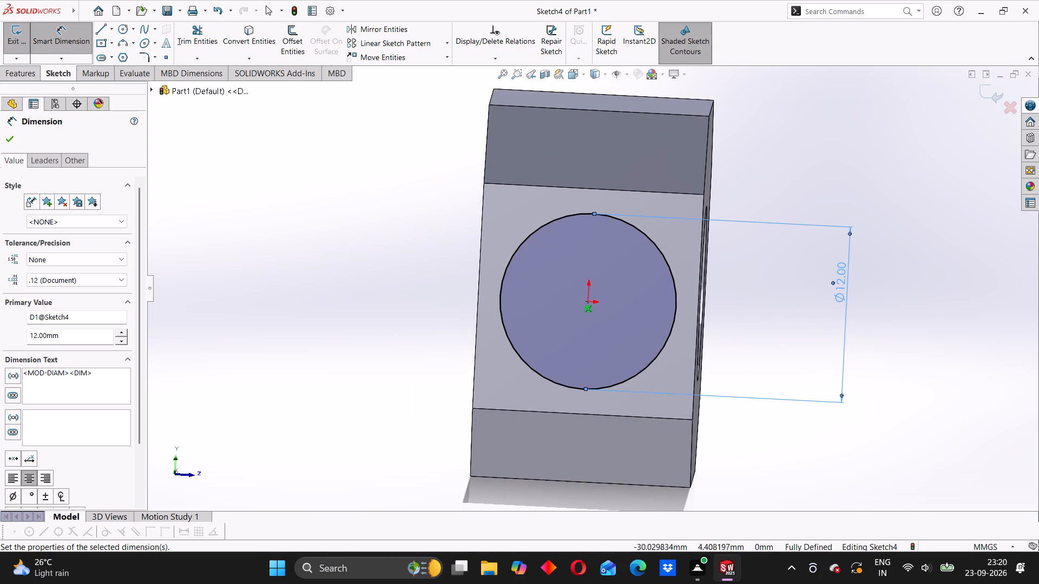
left_click(27, 84)
left_click(27, 81)
left_click(189, 34)
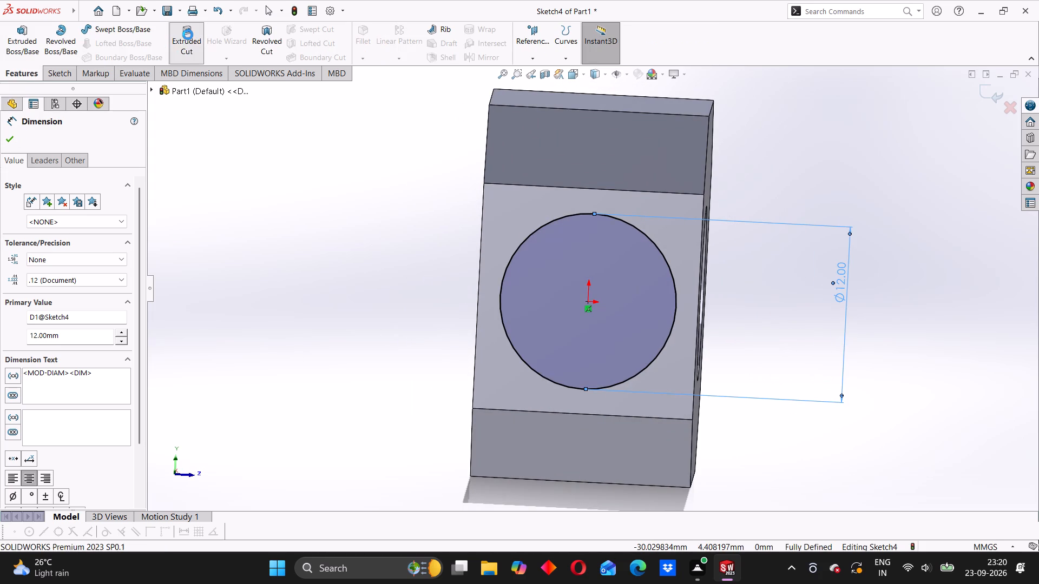
middle_click_drag(779, 273, 704, 309)
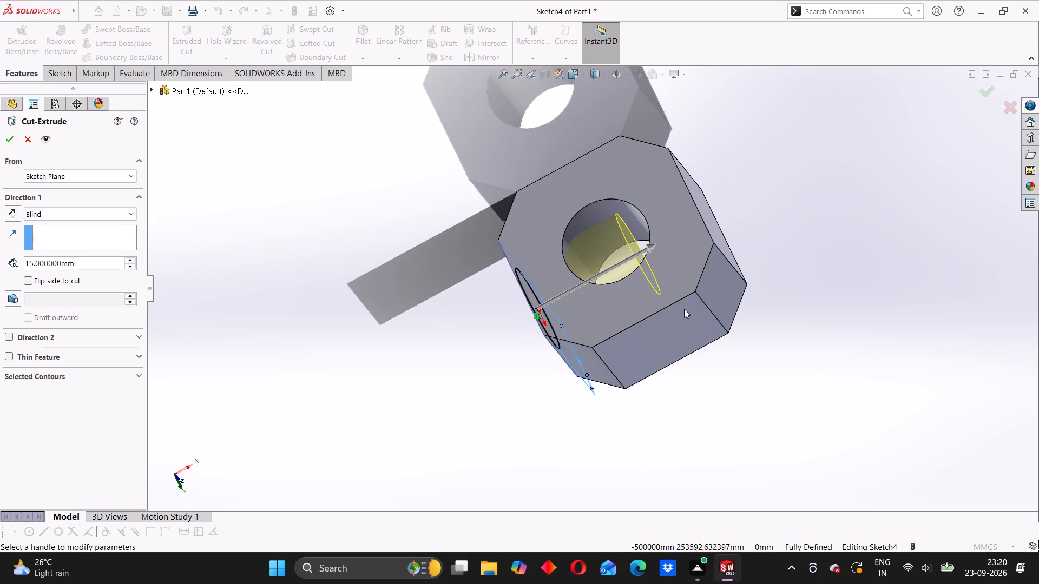
left_click(83, 216)
left_click(54, 237)
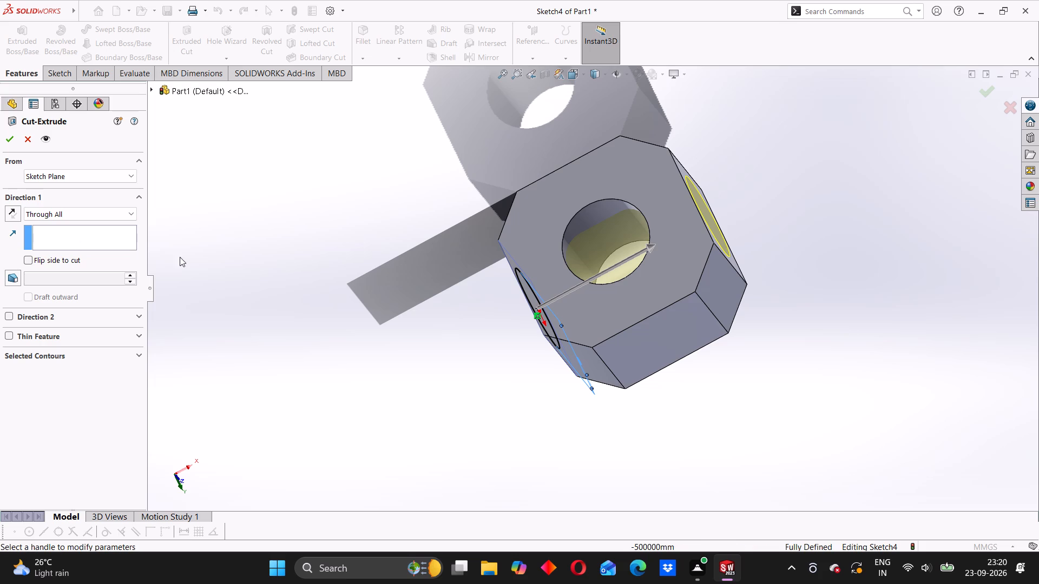
left_click(10, 143)
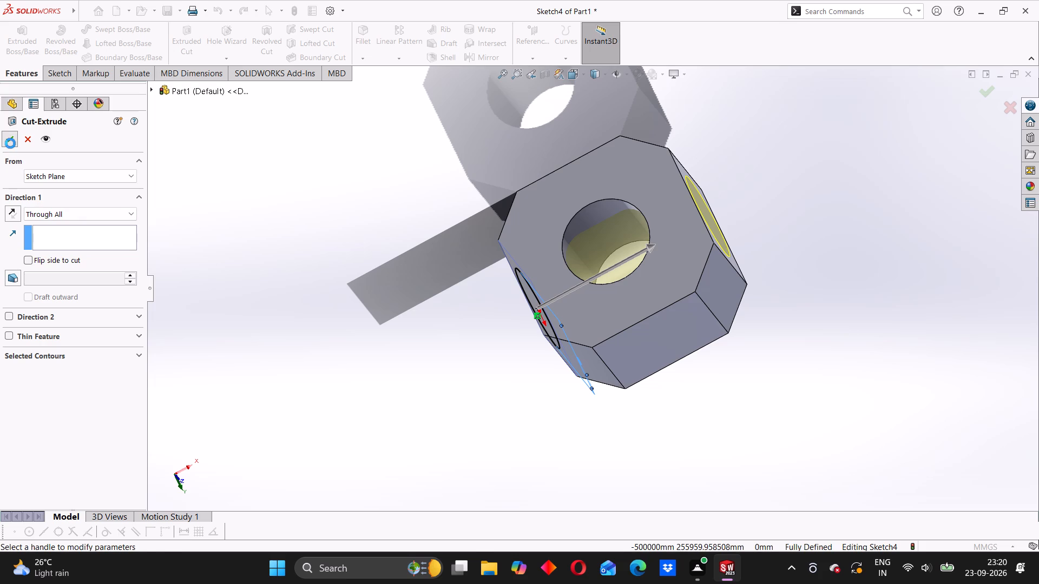
middle_click_drag(479, 361, 598, 308)
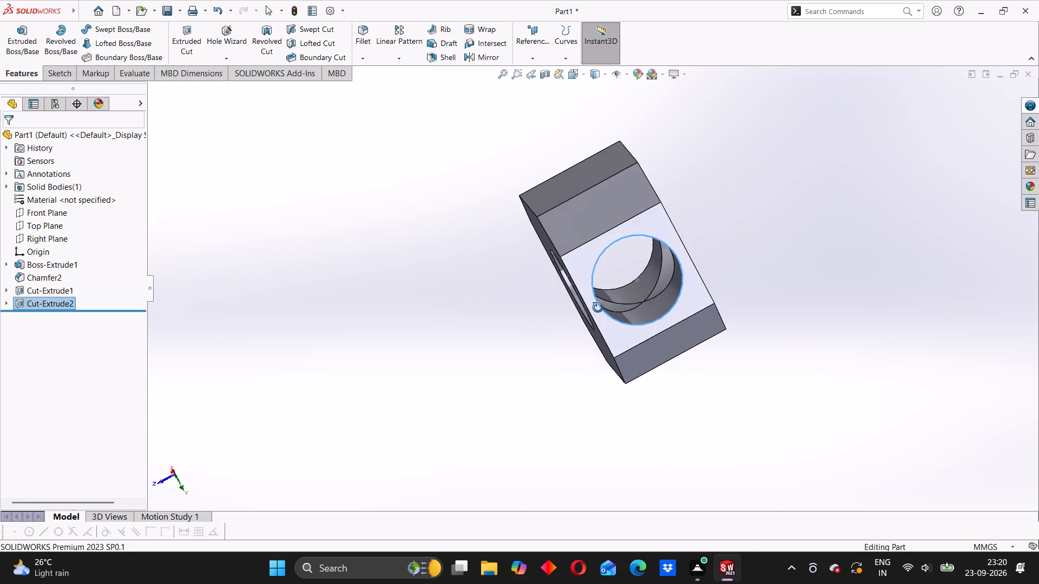
Sketch a circle centred on the origin of the adjacent uncut rectangular side face and dimension its diameter to 12 mm.
middle_click_drag(598, 308, 450, 189)
left_click(629, 260)
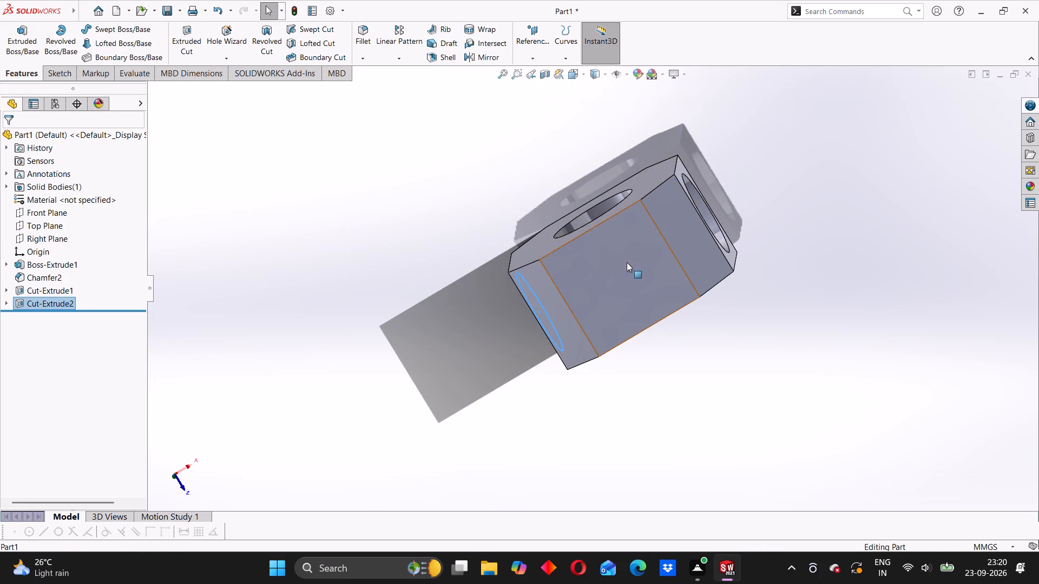
left_click(679, 233)
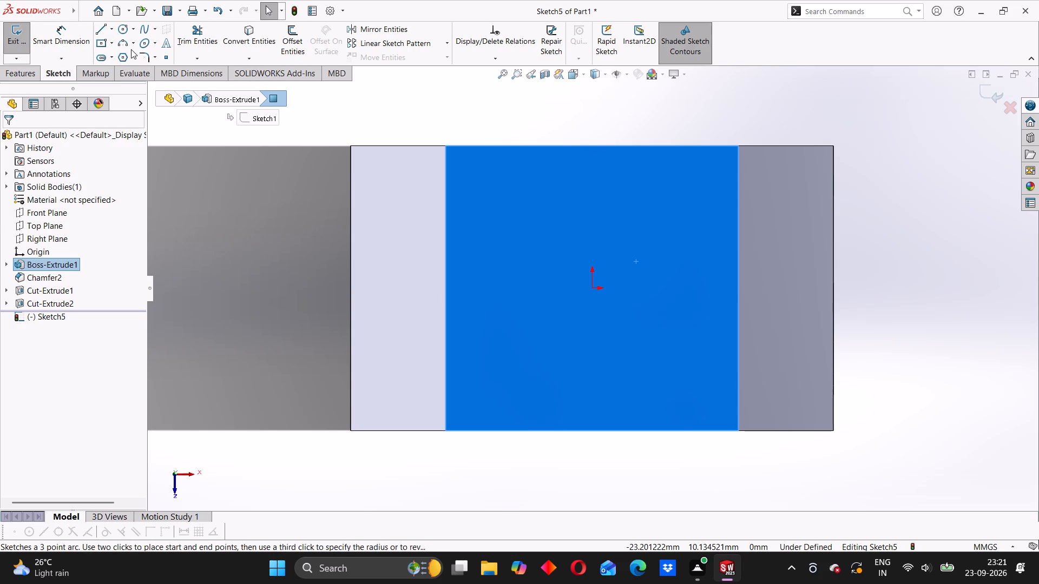
left_click(122, 31)
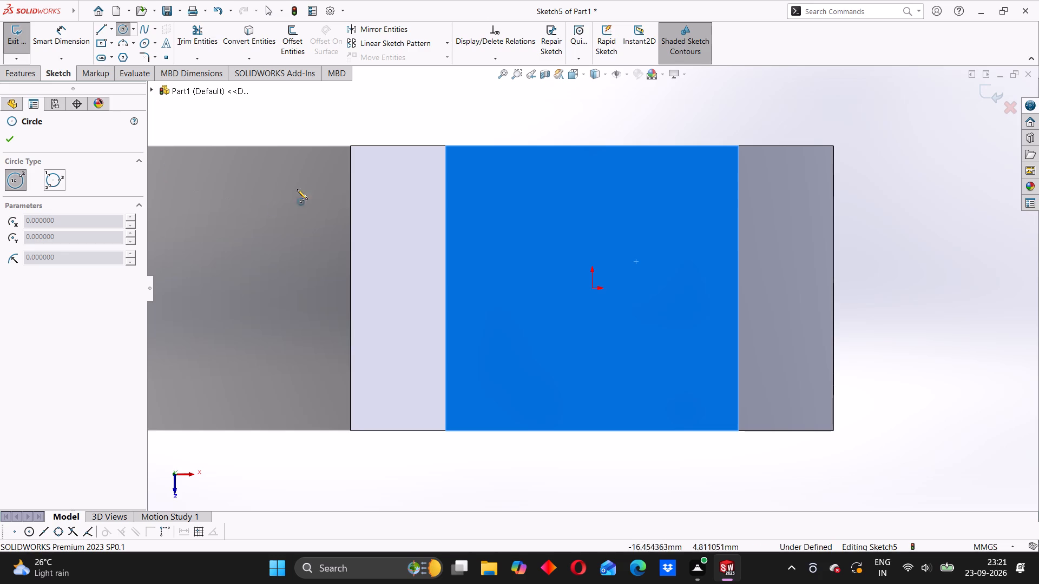
left_click(594, 290)
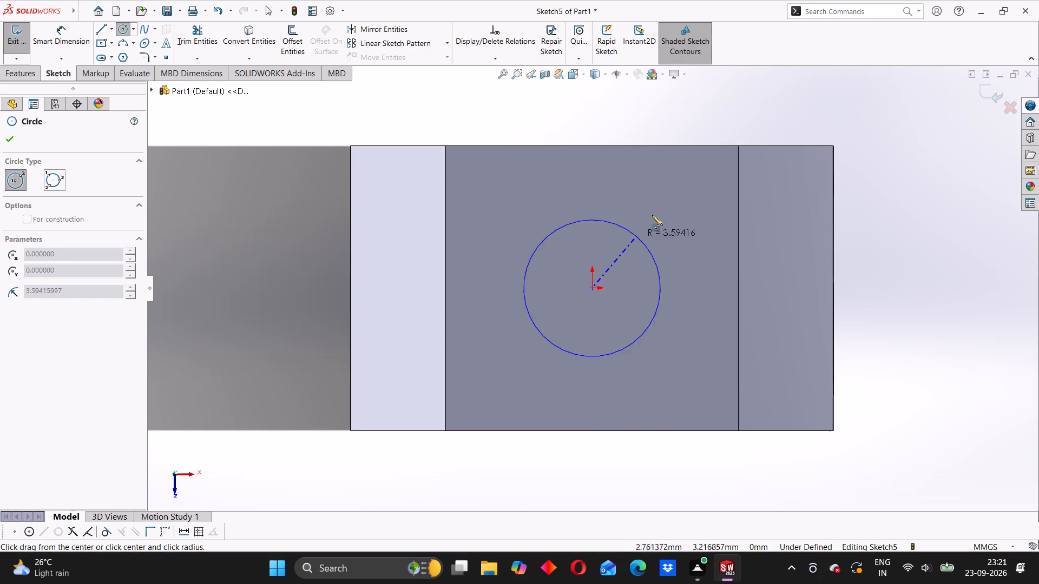
left_click(654, 206)
left_click(56, 42)
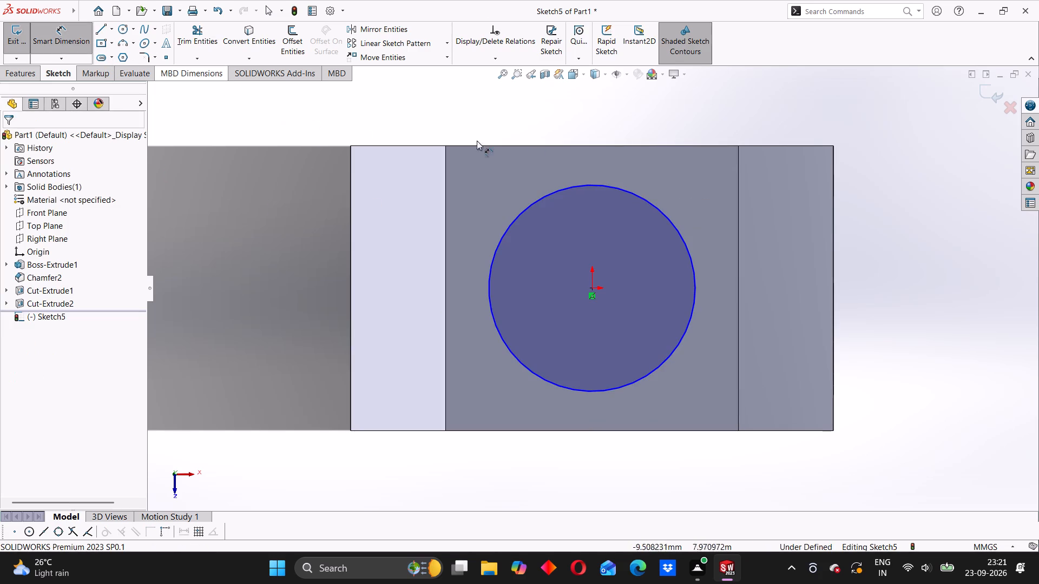
left_click(600, 184)
left_click(703, 188)
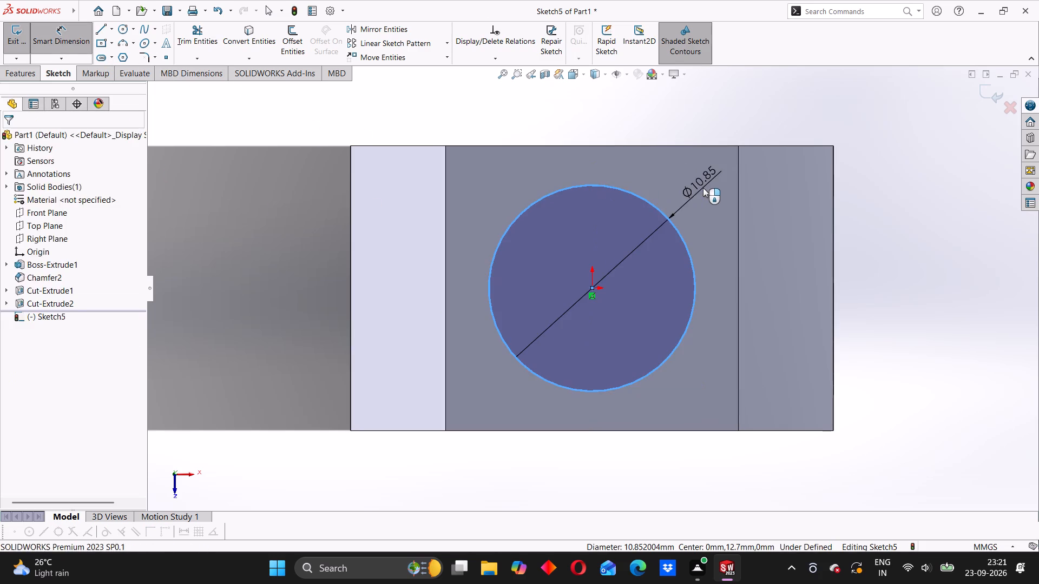
type("12")
key("Return")
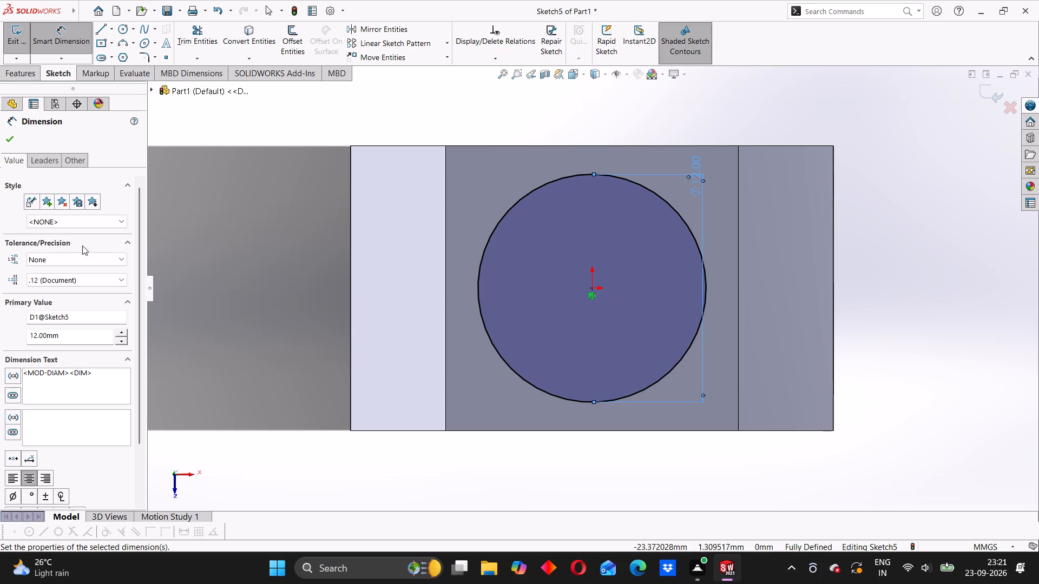
left_click(14, 142)
Cut the new 12 mm circle through the whole block using an Extruded Cut with the Through All end condition.
left_click(21, 79)
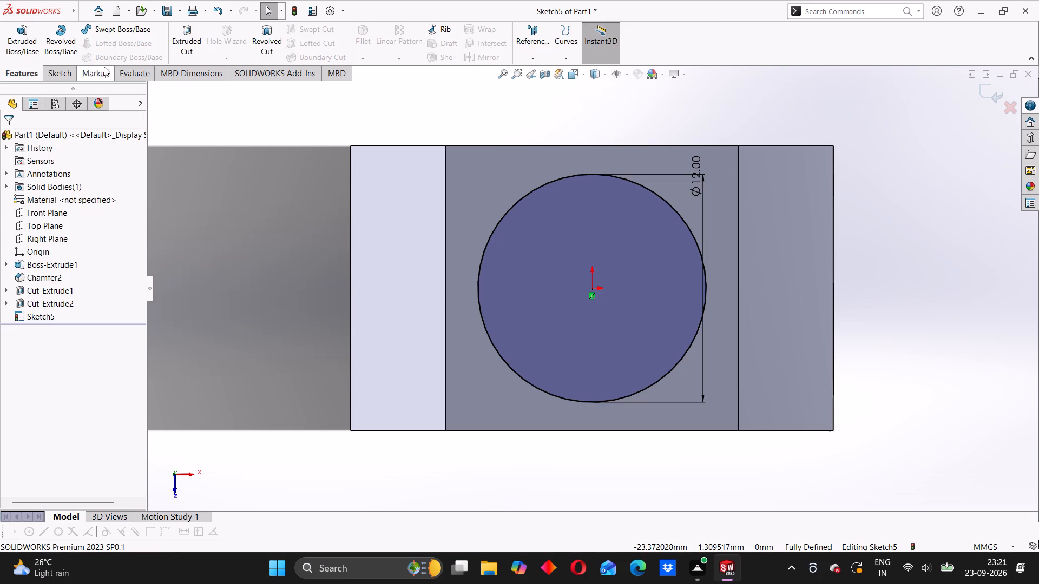
left_click(188, 37)
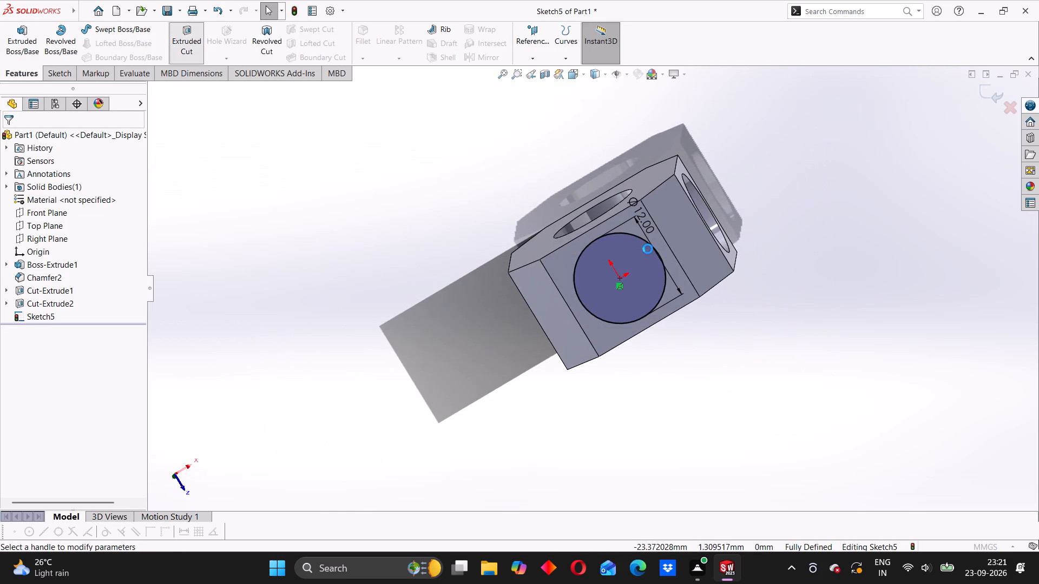
middle_click_drag(573, 344, 701, 384)
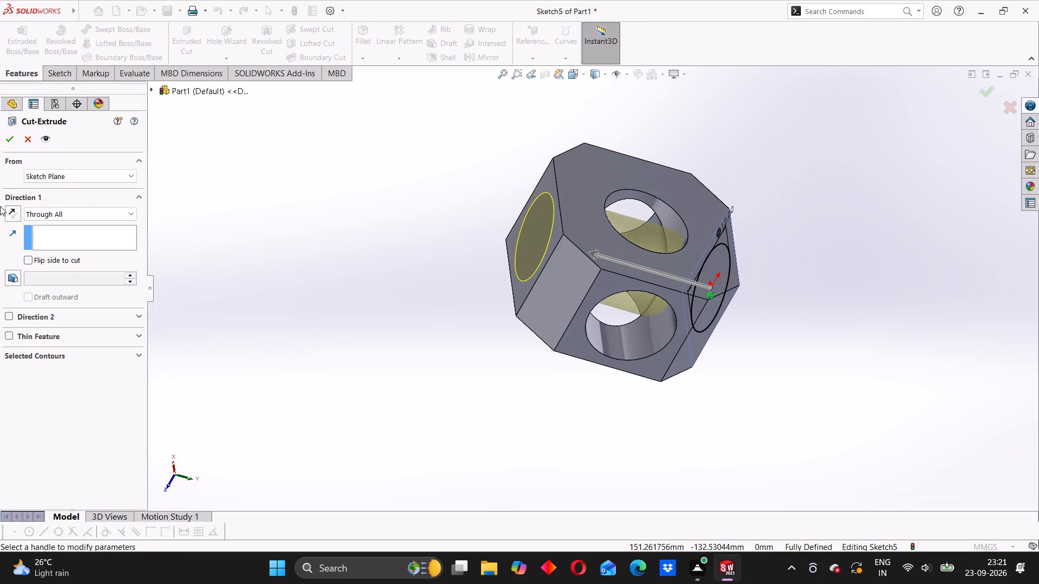
left_click(11, 141)
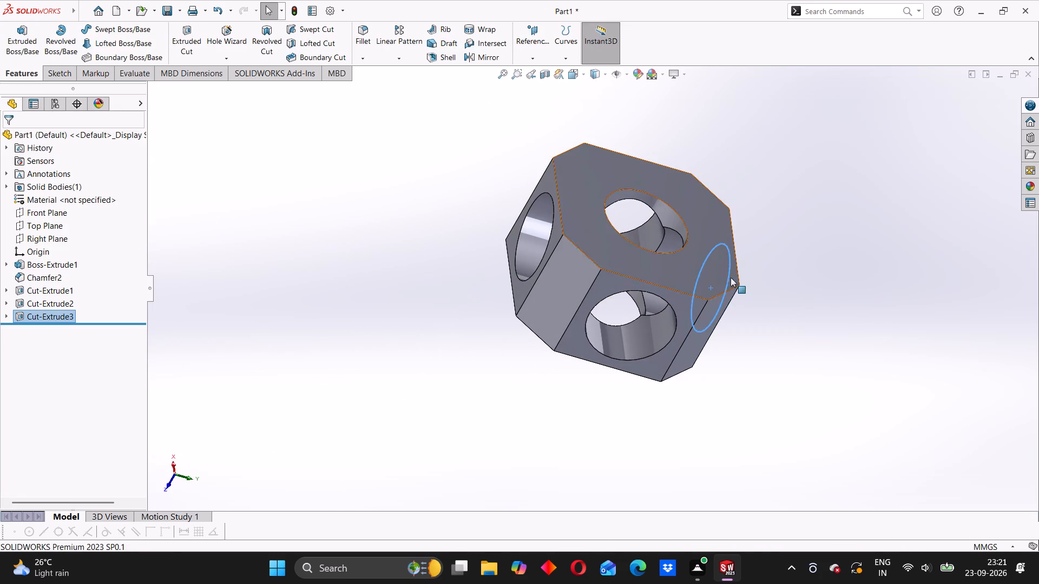
Examine the block from several sides and up close to check its intersecting perpendicular holes.
middle_click_drag(824, 221, 464, 320)
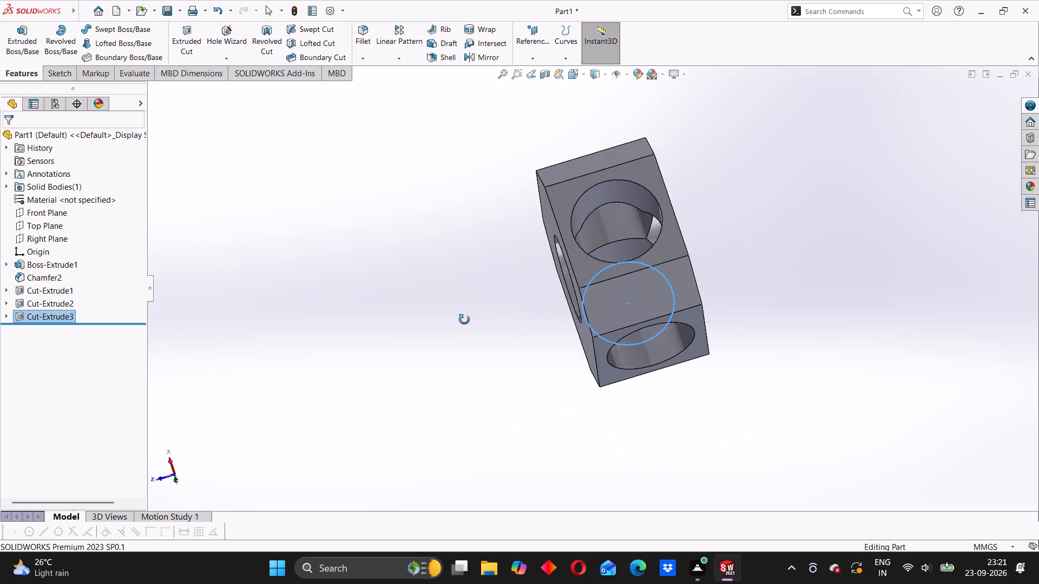
middle_click_drag(464, 320, 690, 128)
middle_click_drag(681, 296, 670, 250)
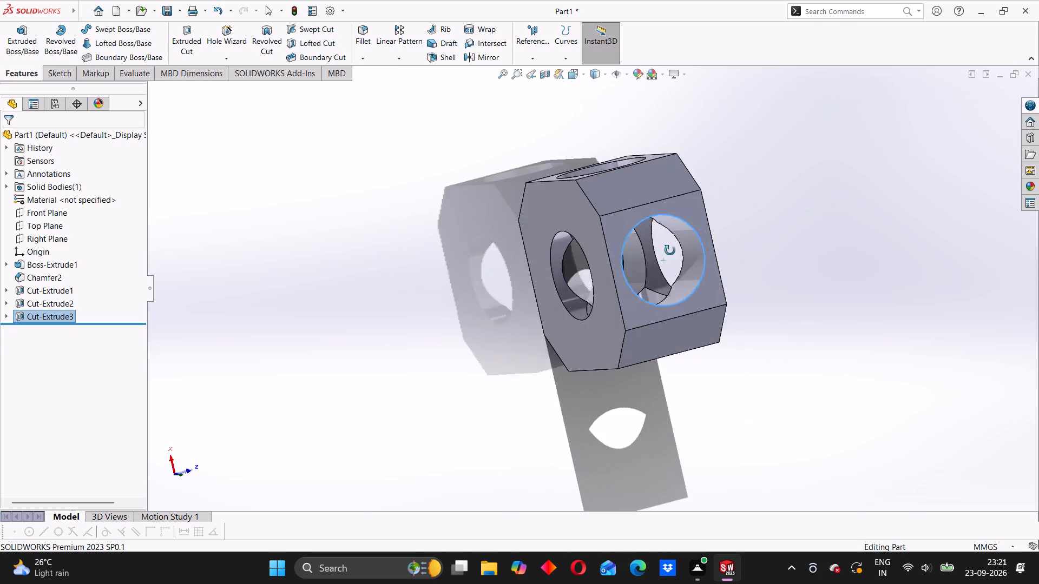
middle_click_drag(670, 250, 618, 274)
scroll(596, 273, "down", 6)
middle_click_drag(604, 258, 550, 290)
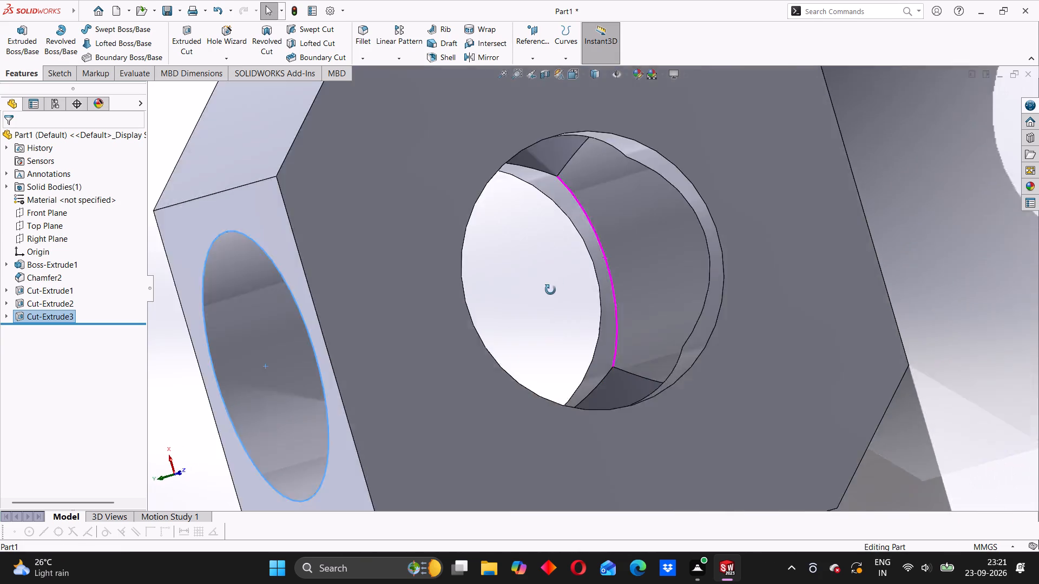
middle_click_drag(550, 290, 453, 253)
scroll(453, 253, "up", 3)
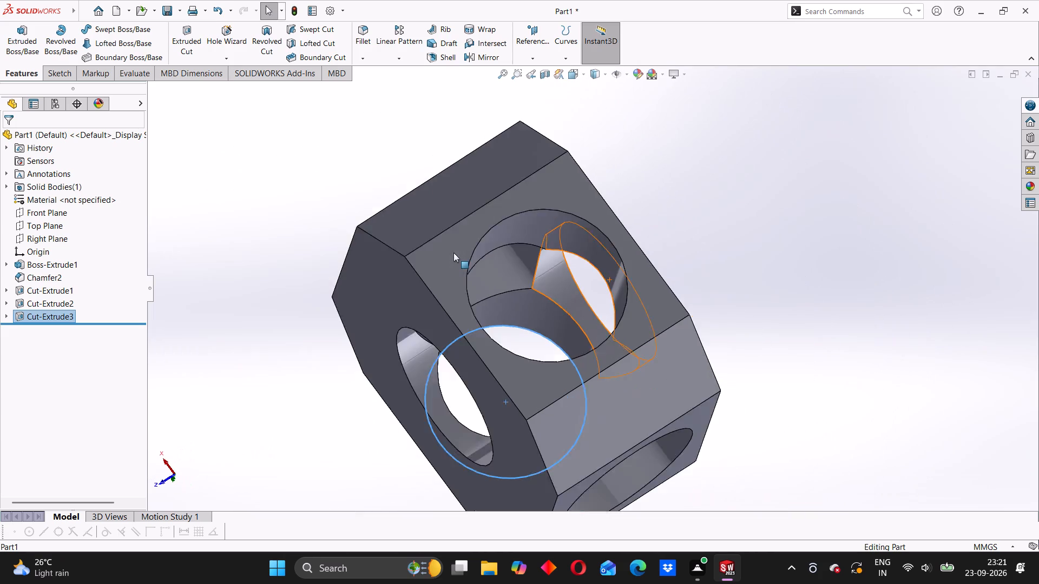
scroll(453, 253, "up", 4)
middle_click_drag(446, 281, 526, 295)
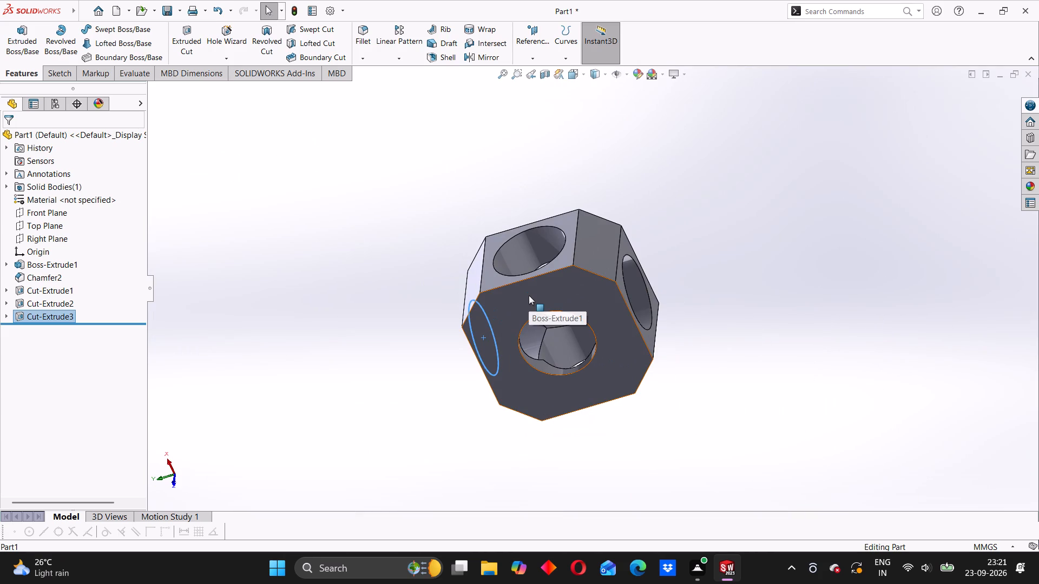
left_click(527, 294)
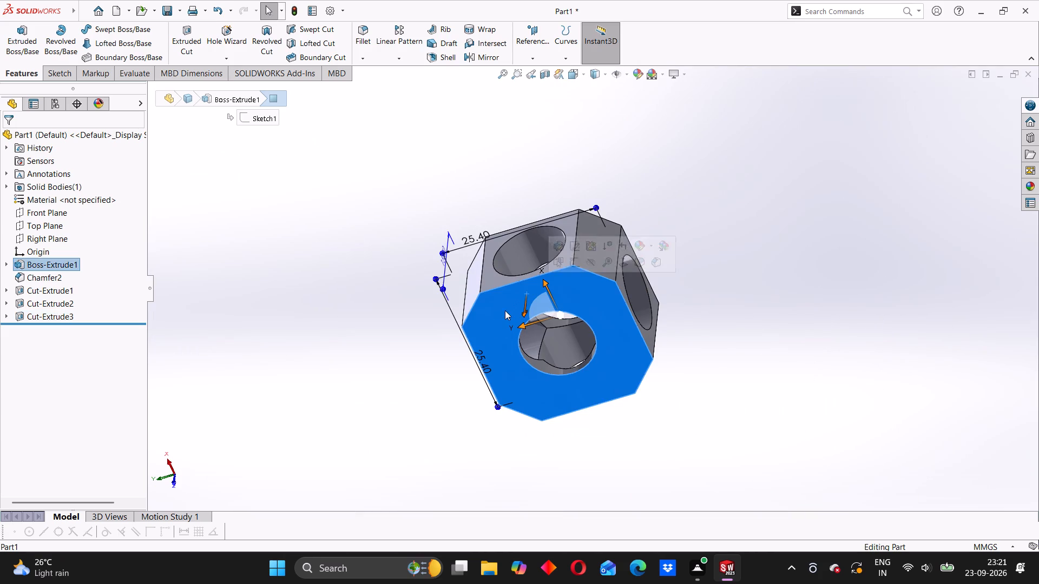
left_click(403, 343)
Open the appearance settings for the entire block part, Part1.
middle_click_drag(417, 360, 502, 350)
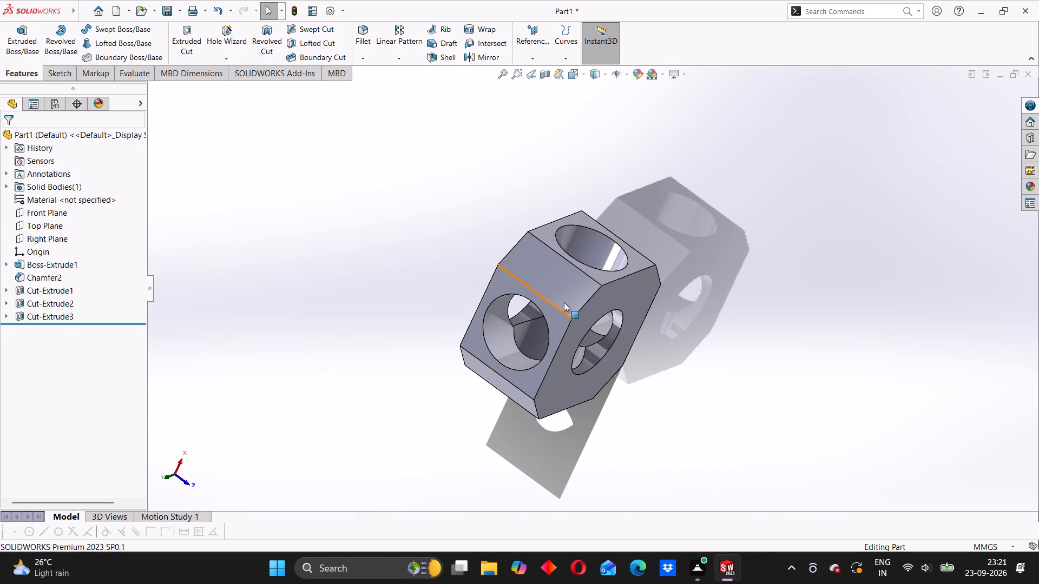
left_click(609, 308)
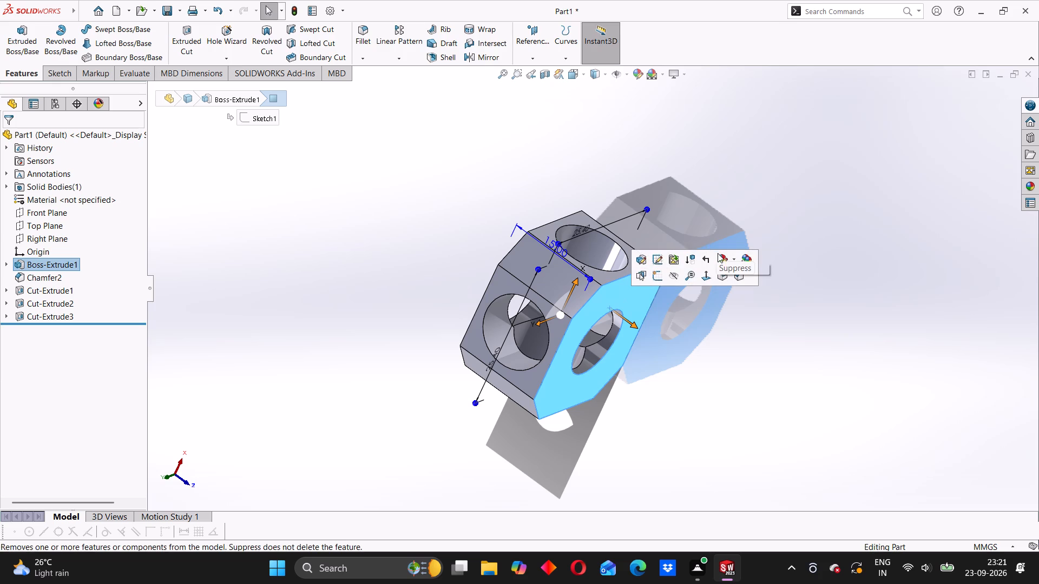
left_click(720, 259)
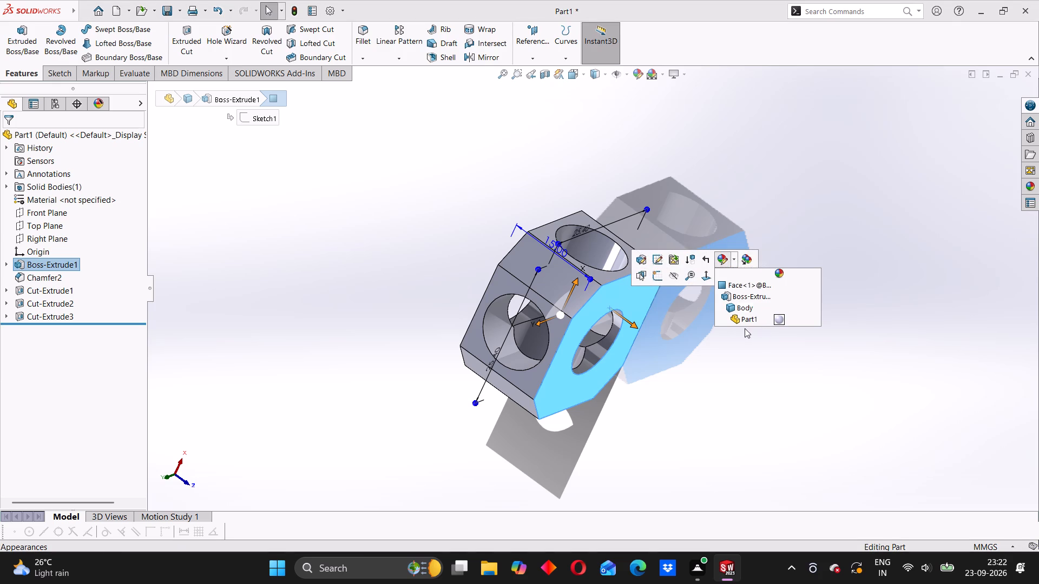
left_click(739, 321)
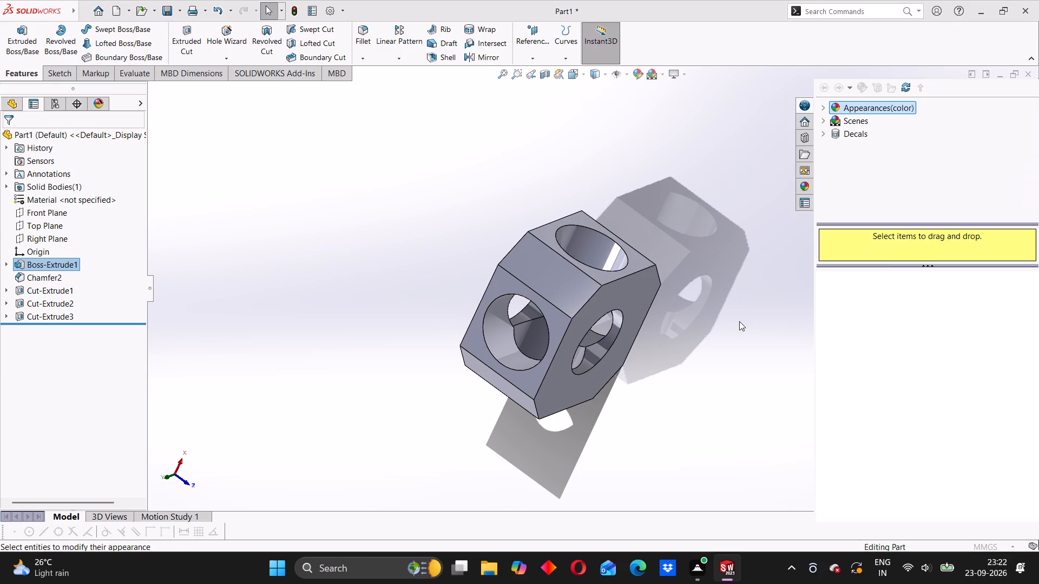
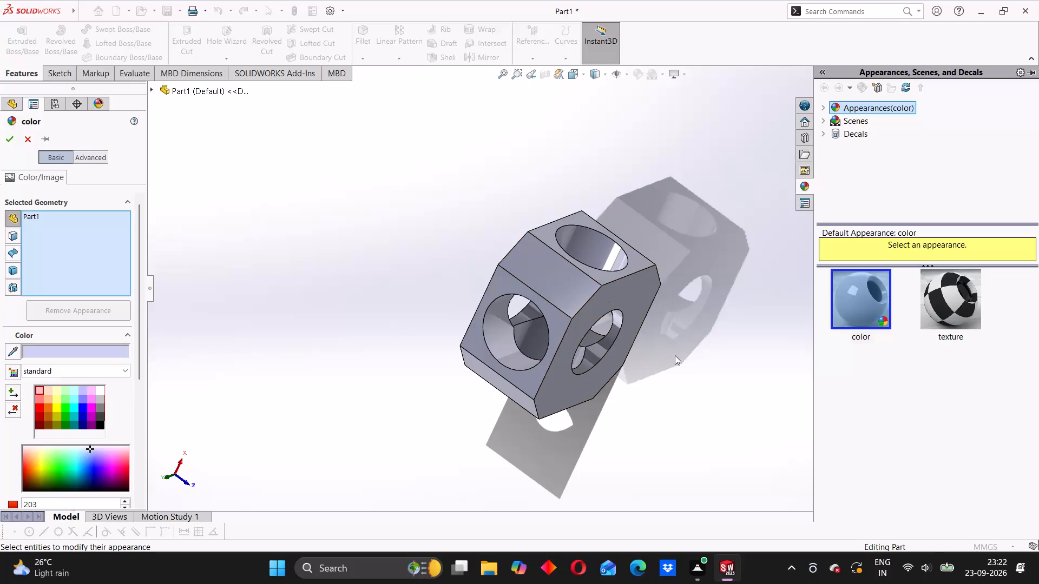
Examine the chamfered block and its intersecting holes from several sides.
middle_click_drag(667, 365, 648, 377)
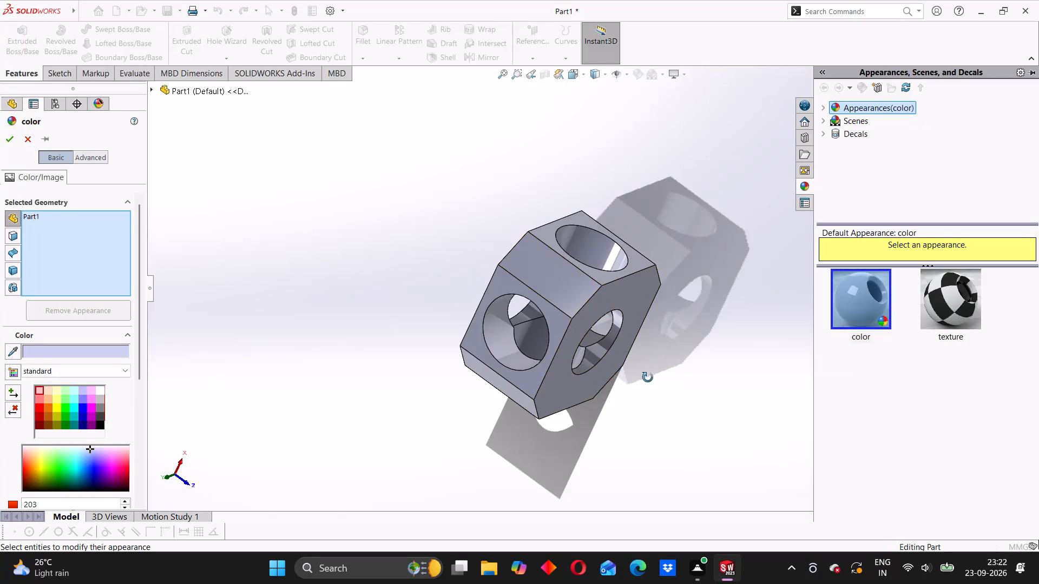
middle_click_drag(648, 377, 350, 277)
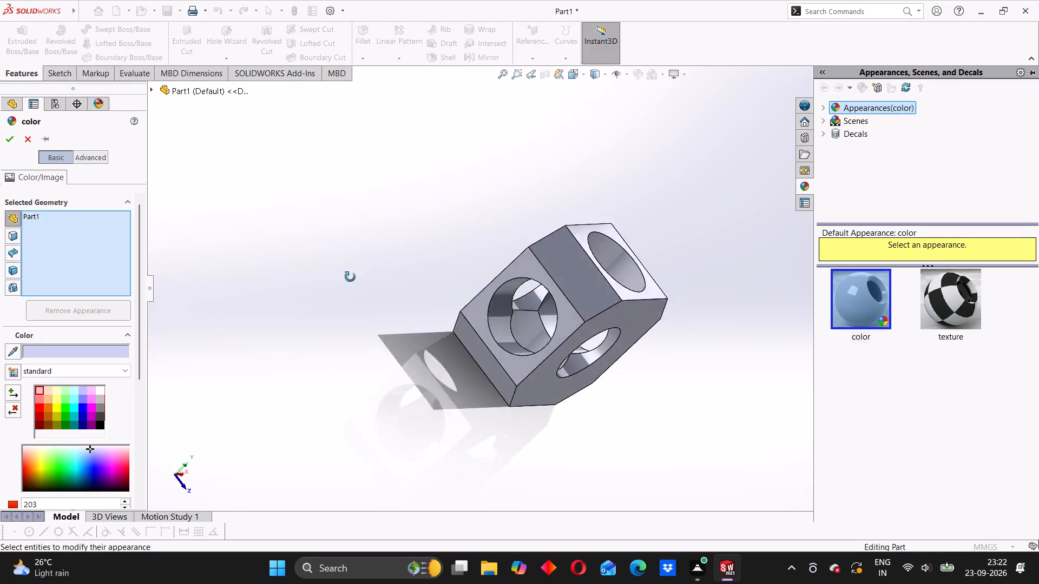
middle_click_drag(350, 277, 412, 251)
scroll(456, 302, "up", 1)
middle_click_drag(456, 303, 490, 307)
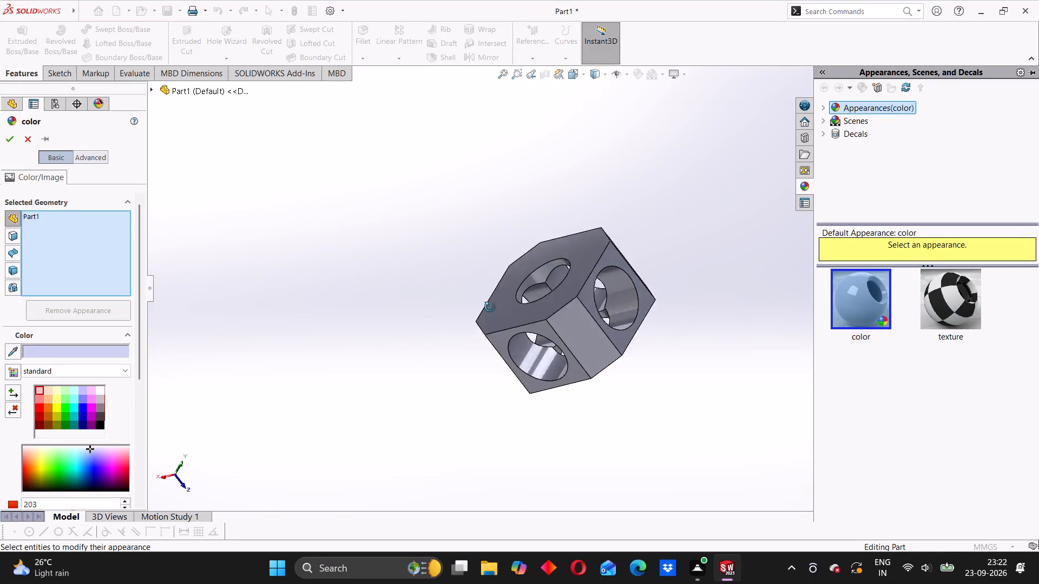
middle_click_drag(490, 307, 570, 369)
scroll(570, 369, "up", 1)
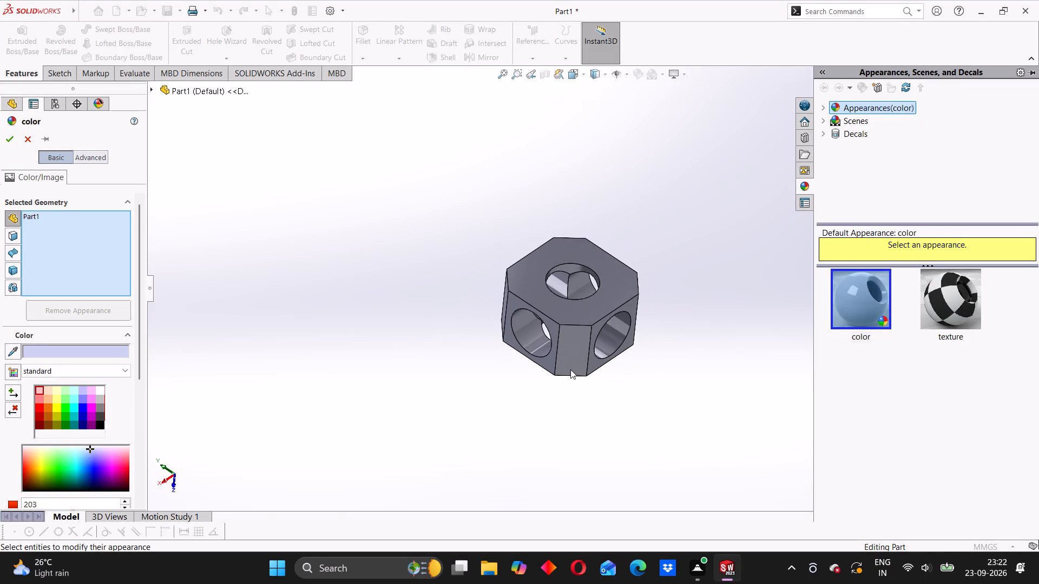
middle_click_drag(606, 354, 538, 354)
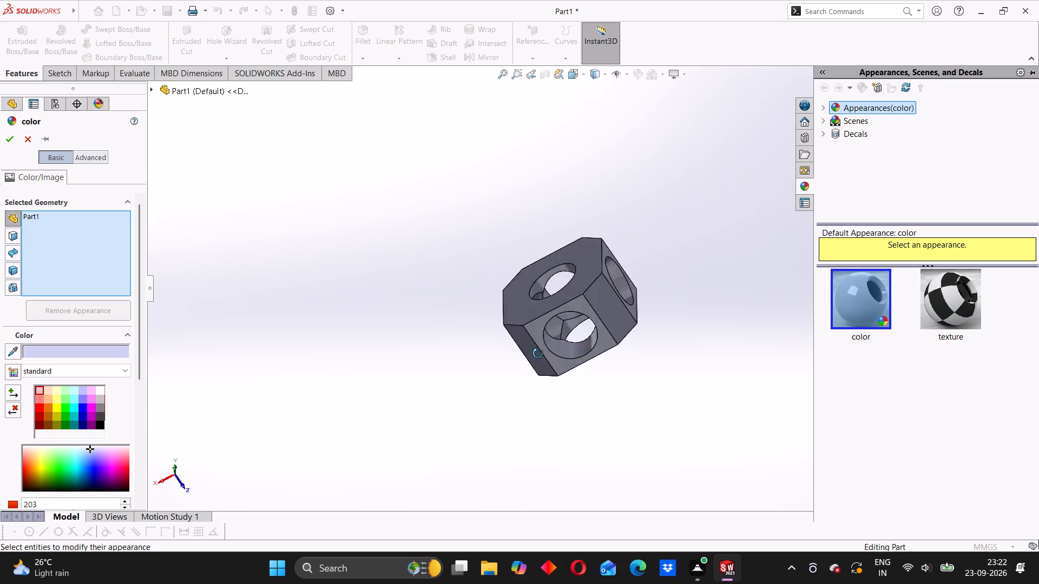
middle_click_drag(538, 354, 428, 377)
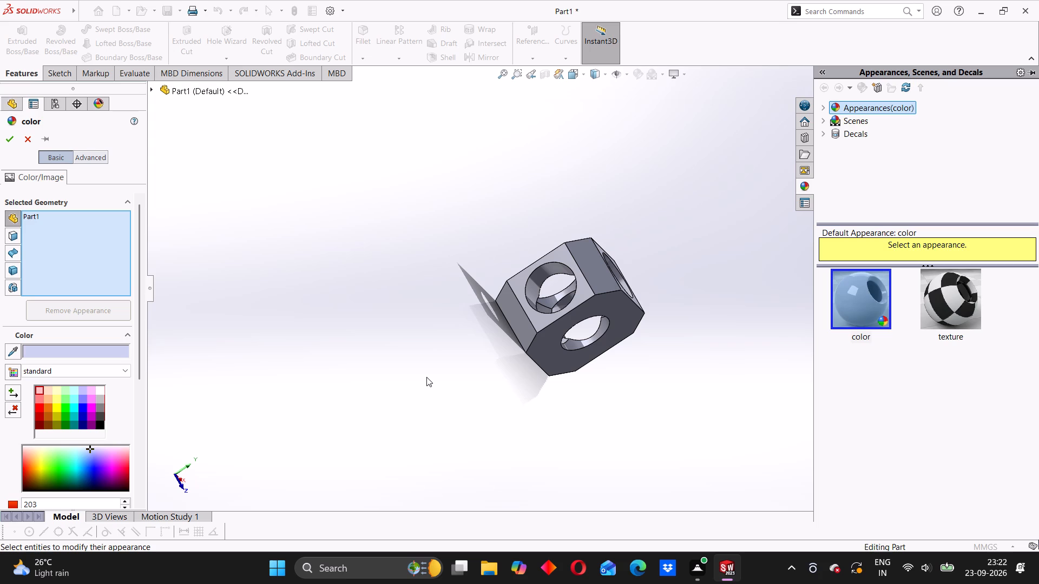
middle_click_drag(537, 331, 587, 344)
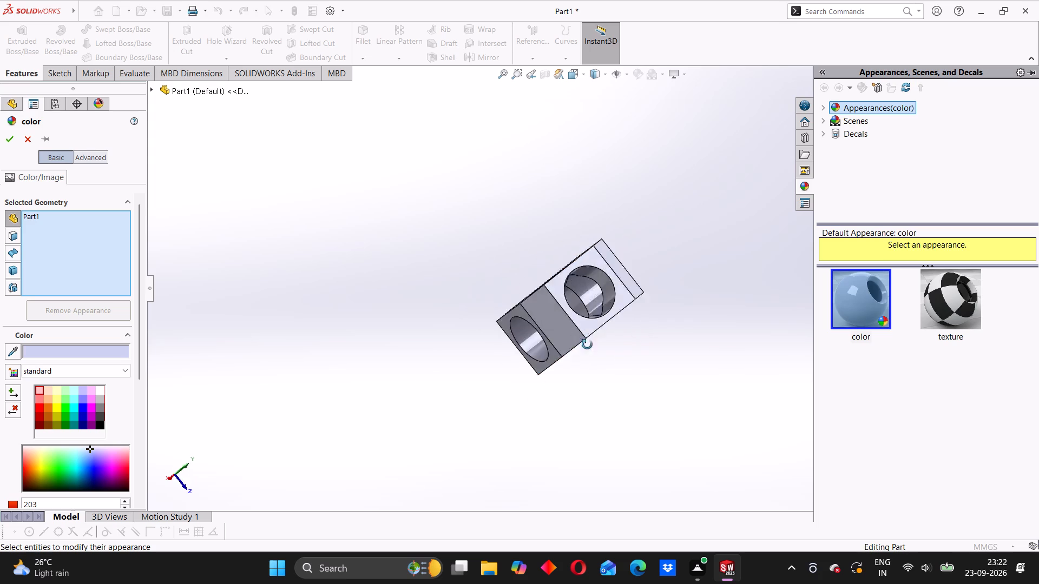
middle_click_drag(587, 344, 585, 342)
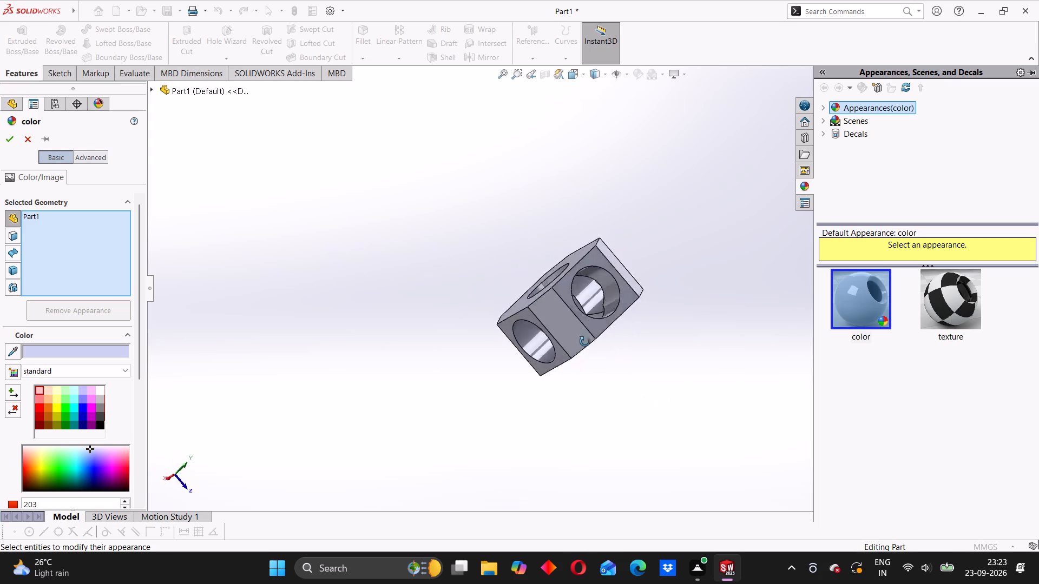
middle_click_drag(585, 342, 351, 306)
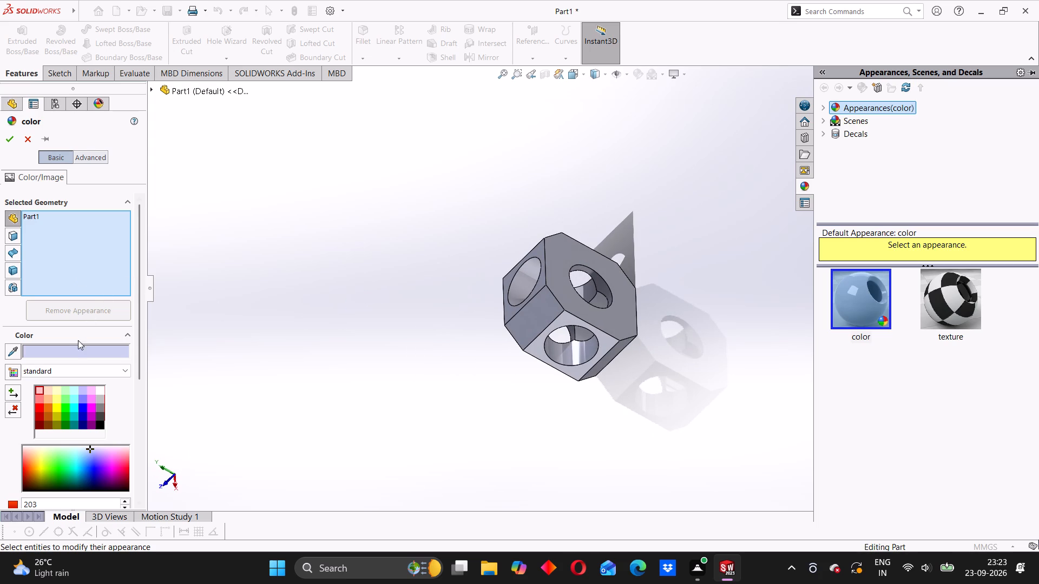
Apply a dark blue colour from the standard swatches to the whole block part and close the appearance settings.
left_click(81, 413)
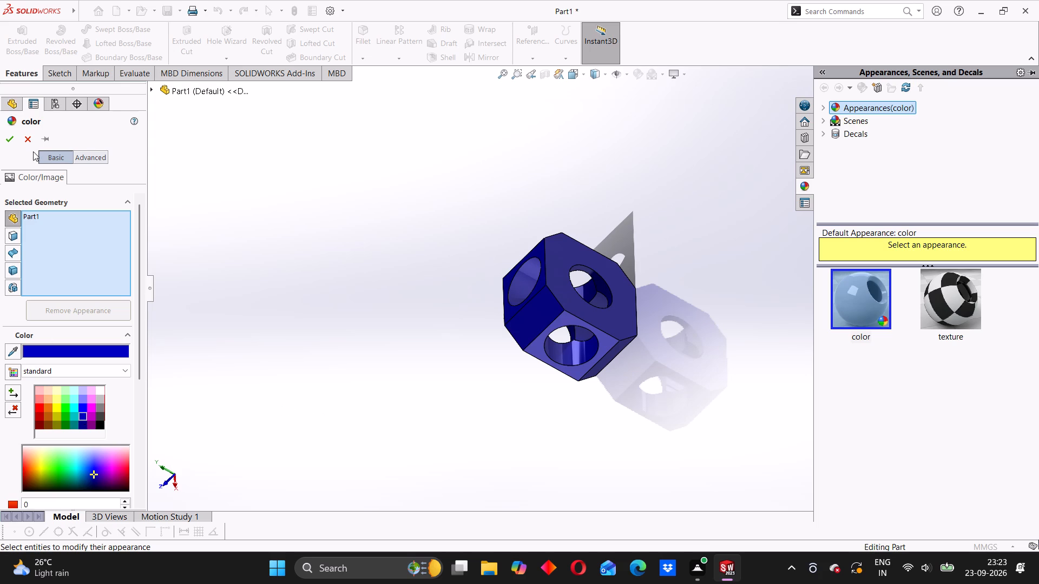
left_click(9, 138)
middle_click_drag(536, 324, 596, 338)
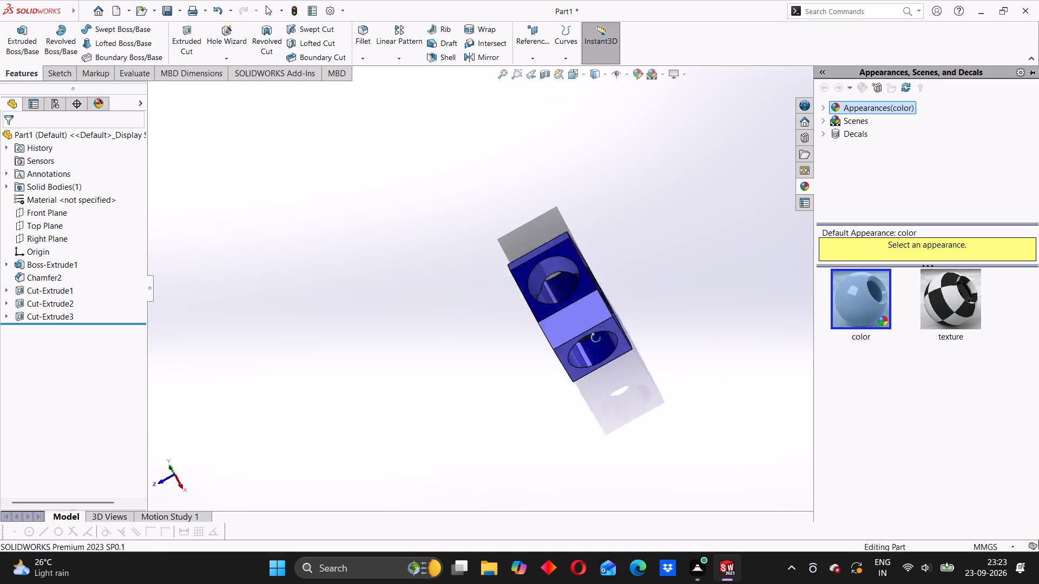
middle_click_drag(596, 338, 675, 283)
left_click(742, 164)
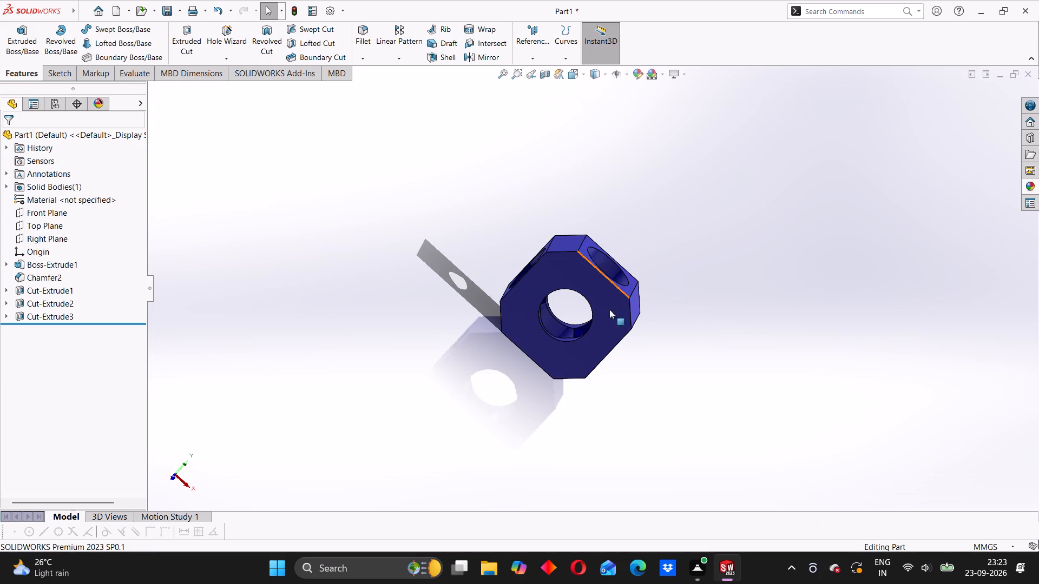
Save the block as a SOLIDWORKS part named NUT in the ASSEMBLY 1 folder.
middle_click_drag(600, 322, 385, 414)
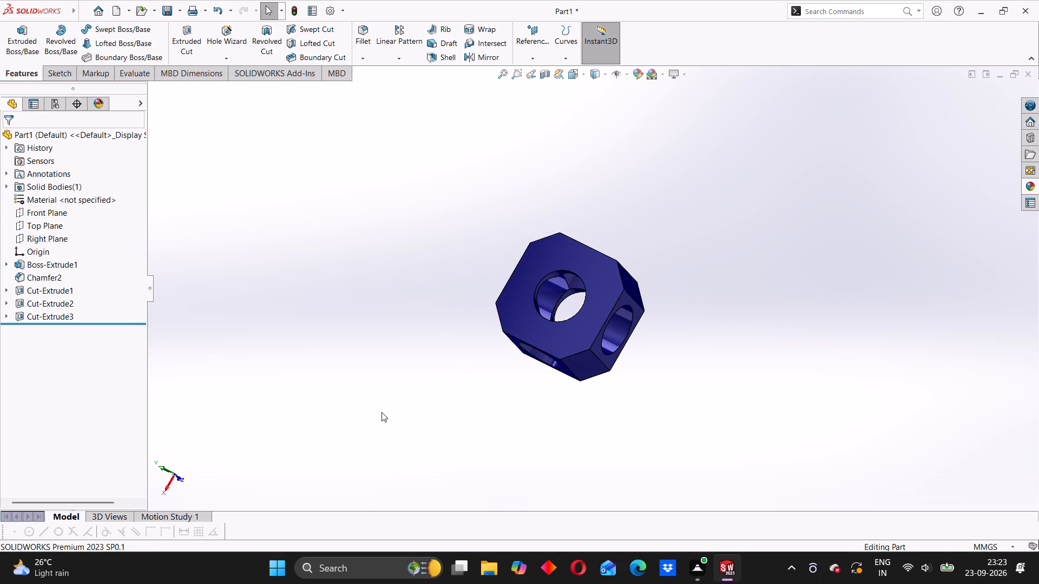
left_click(181, 8)
left_click(199, 38)
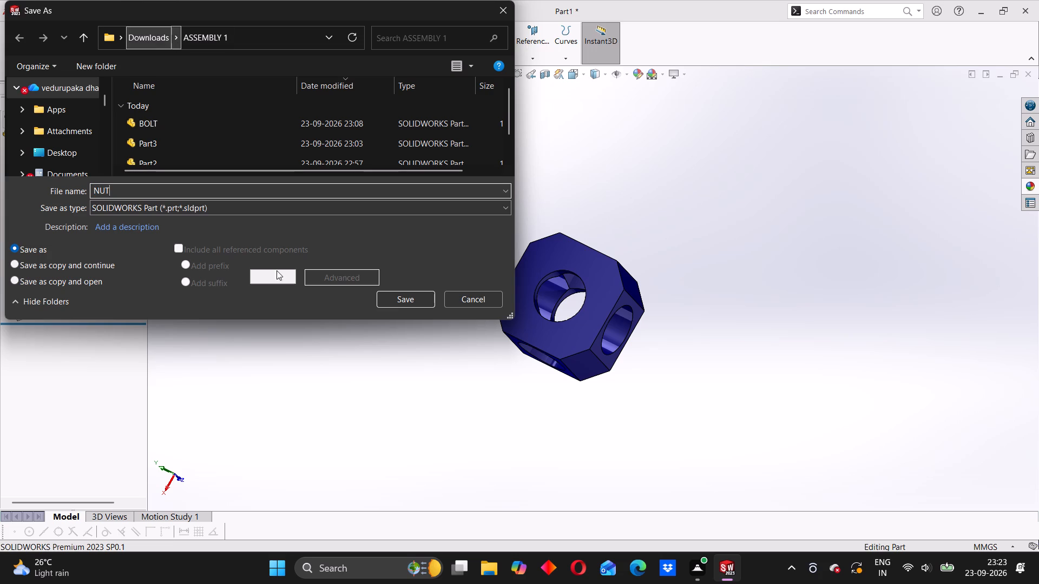
left_click(393, 301)
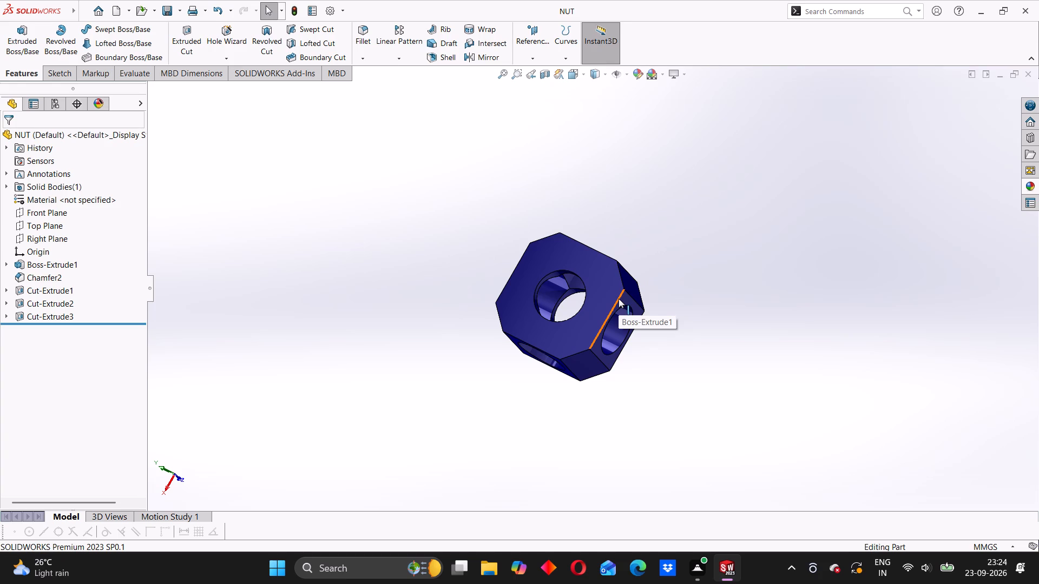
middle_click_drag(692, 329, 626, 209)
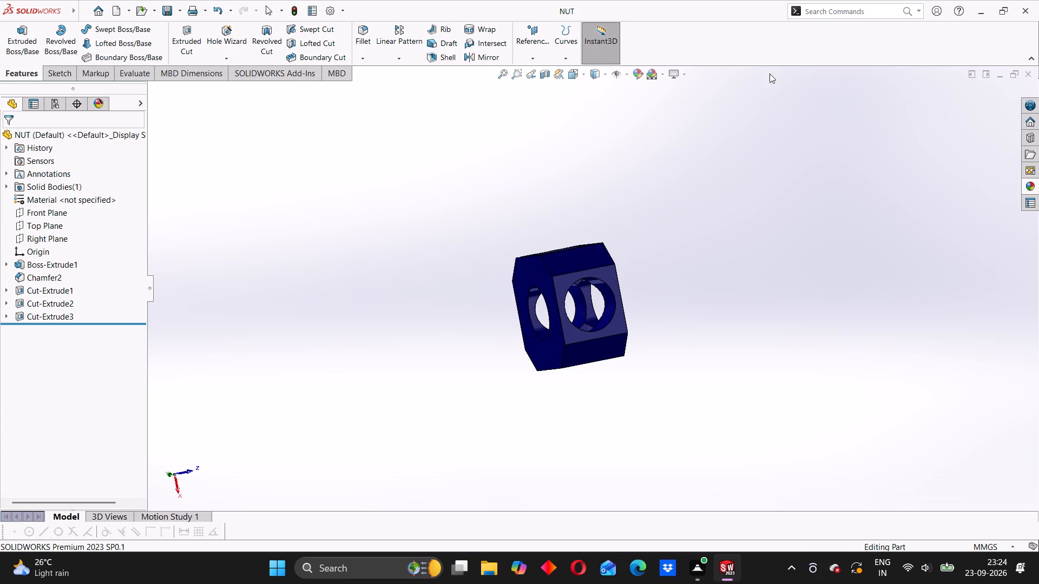
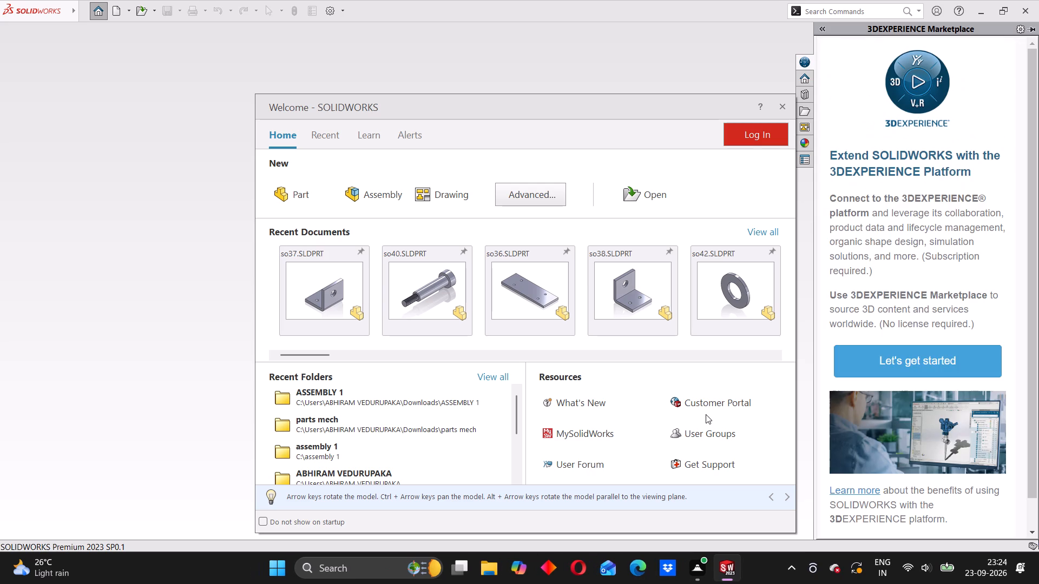
Create a new part and open a sketch on the Front Plane.
left_click(279, 190)
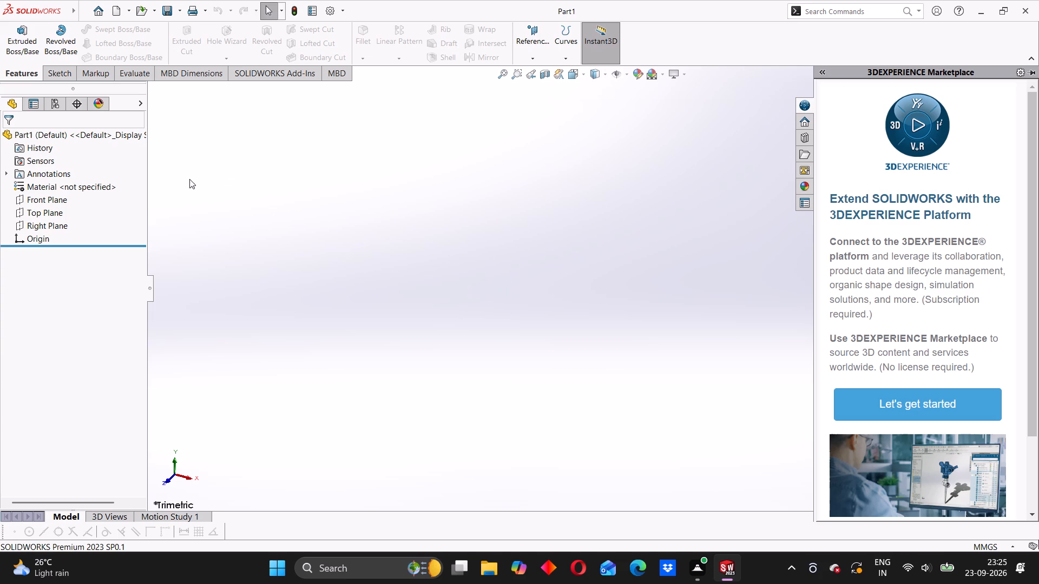
left_click(51, 201)
left_click(63, 188)
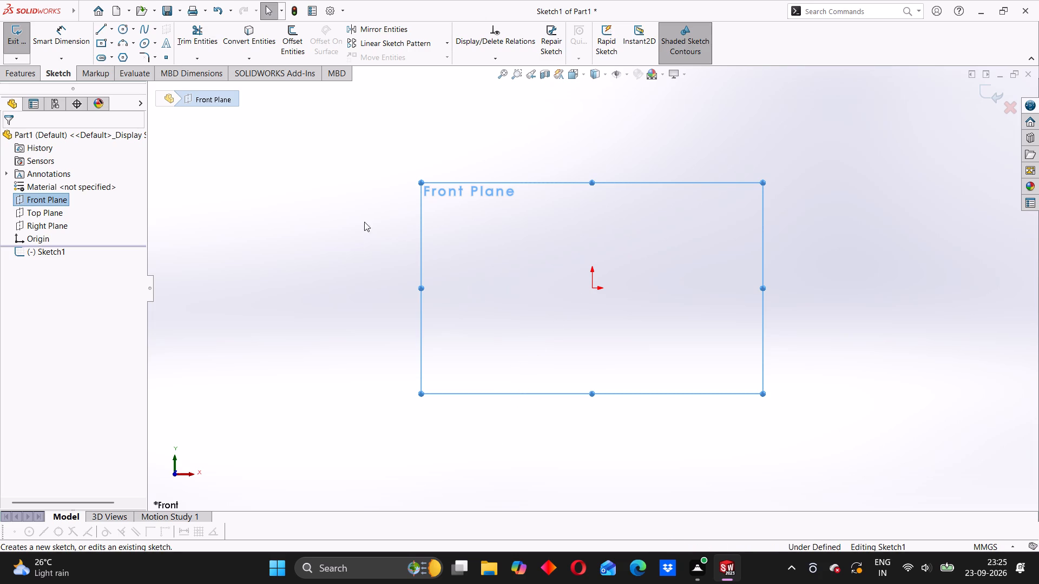
Sketch a closed L-shaped profile from the origin, with a base about 91 mm long and the upright standing above the origin.
left_click(104, 25)
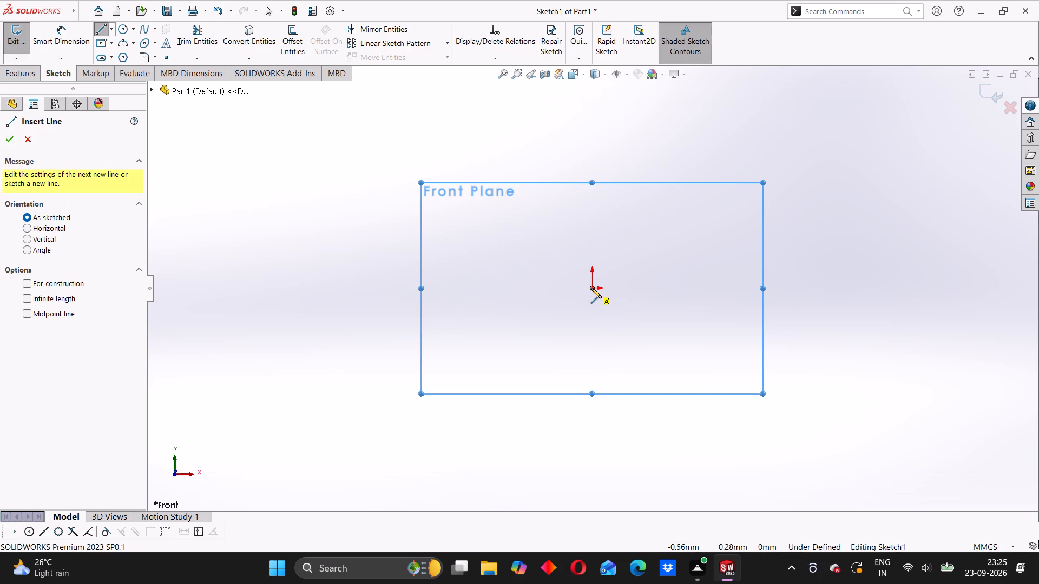
left_click(590, 287)
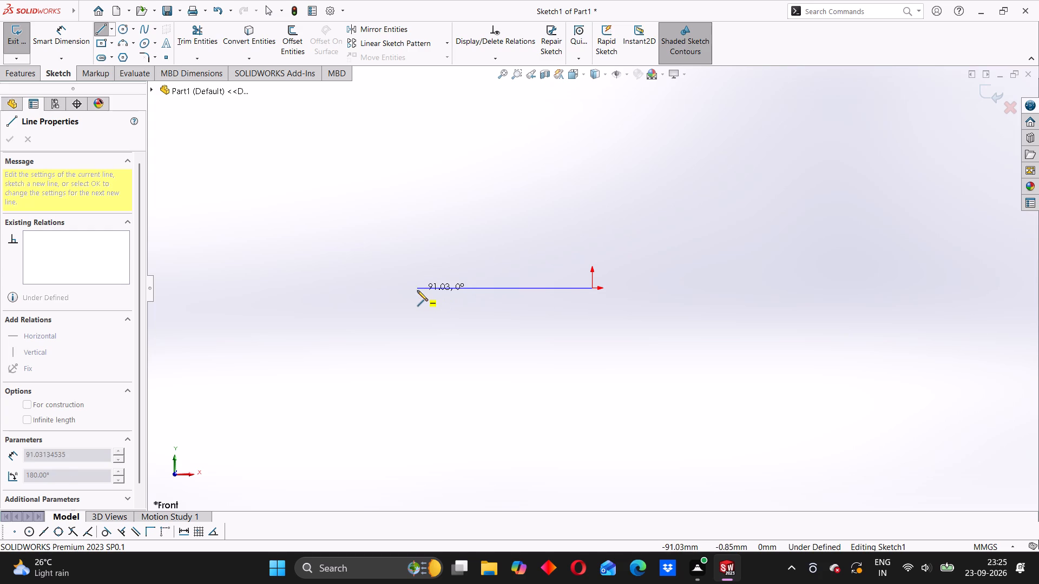
left_click(417, 291)
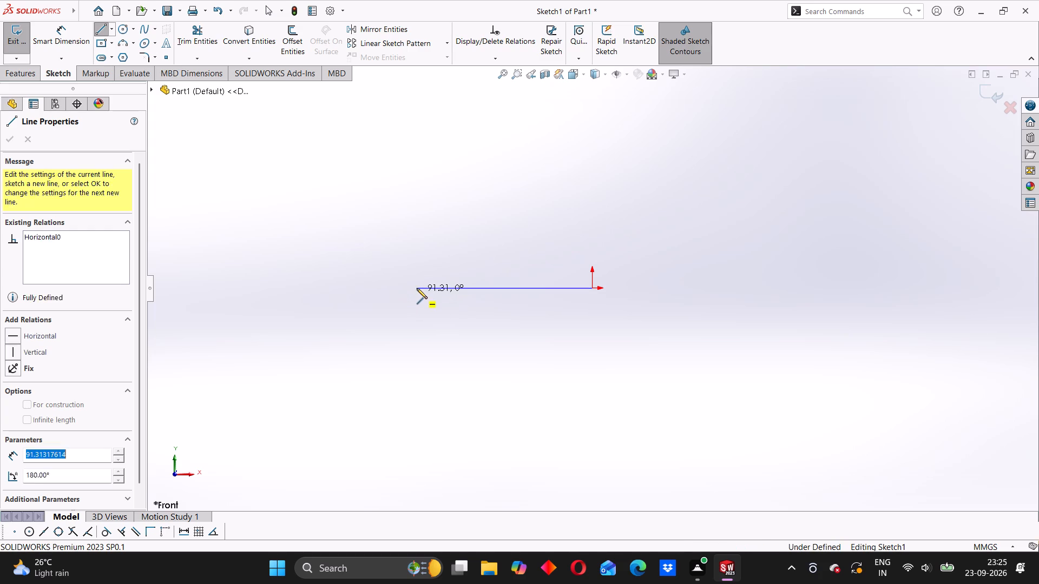
left_click(415, 255)
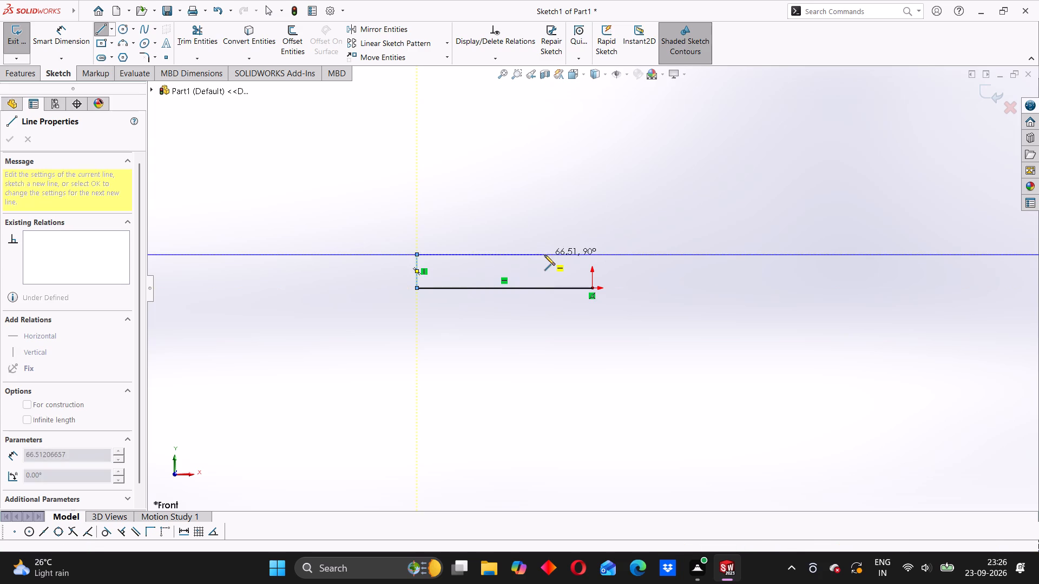
left_click(545, 254)
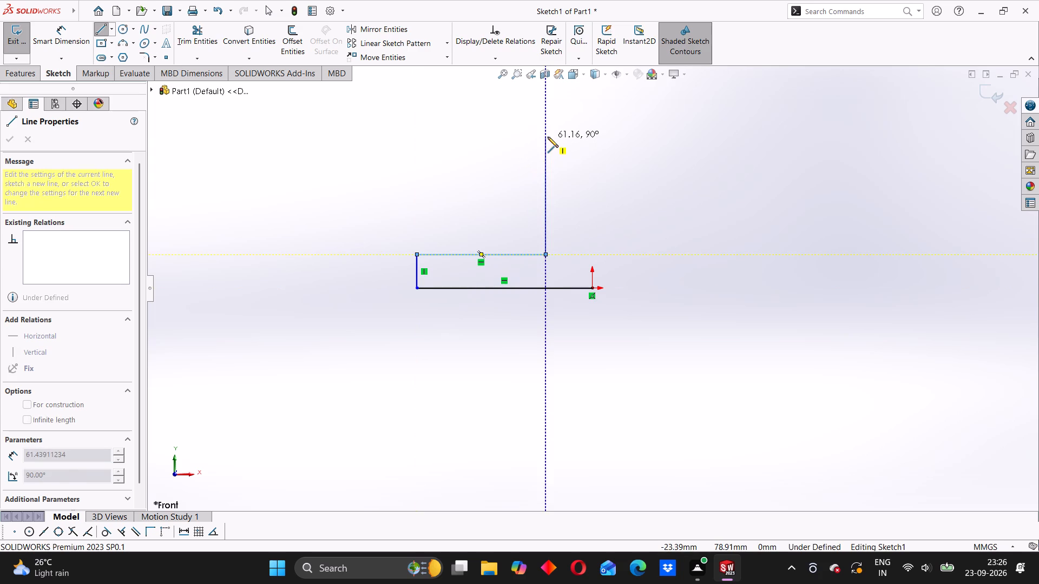
left_click(548, 137)
left_click(591, 134)
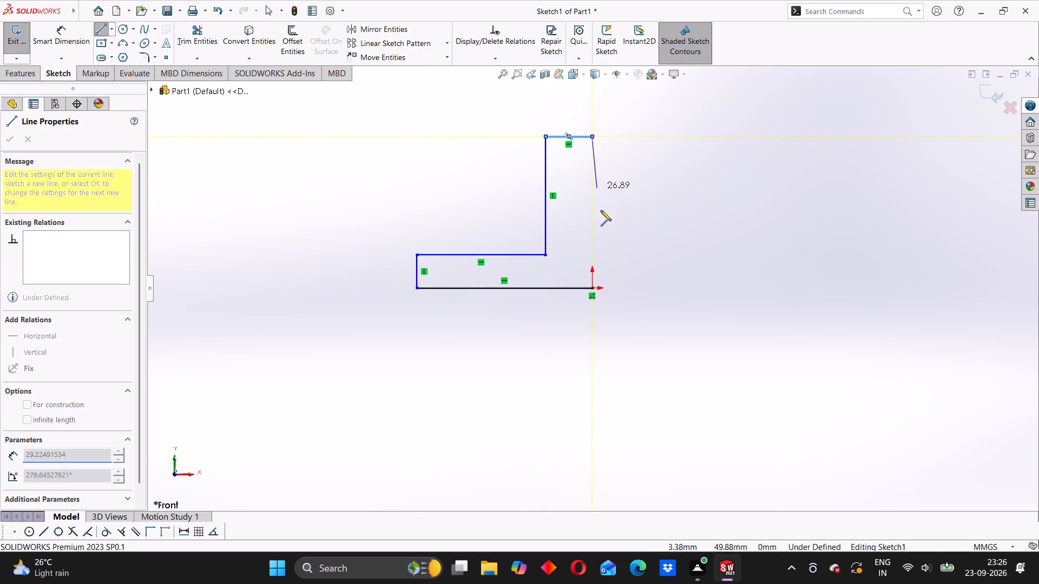
left_click(591, 288)
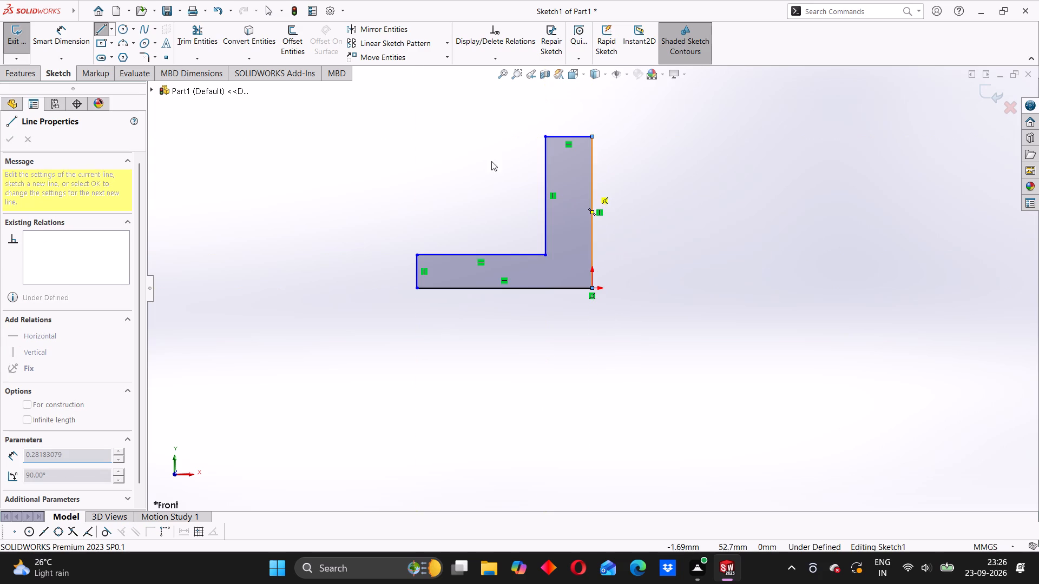
Dimension the L-profile's base to 34 mm long and the short vertical end of its foot to 14 mm.
left_click(60, 44)
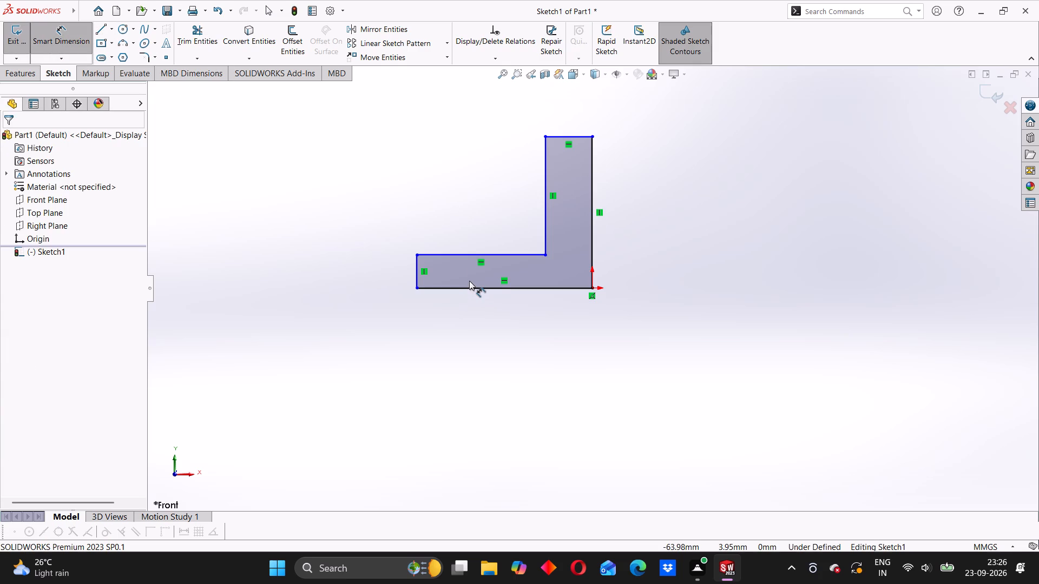
left_click(469, 281)
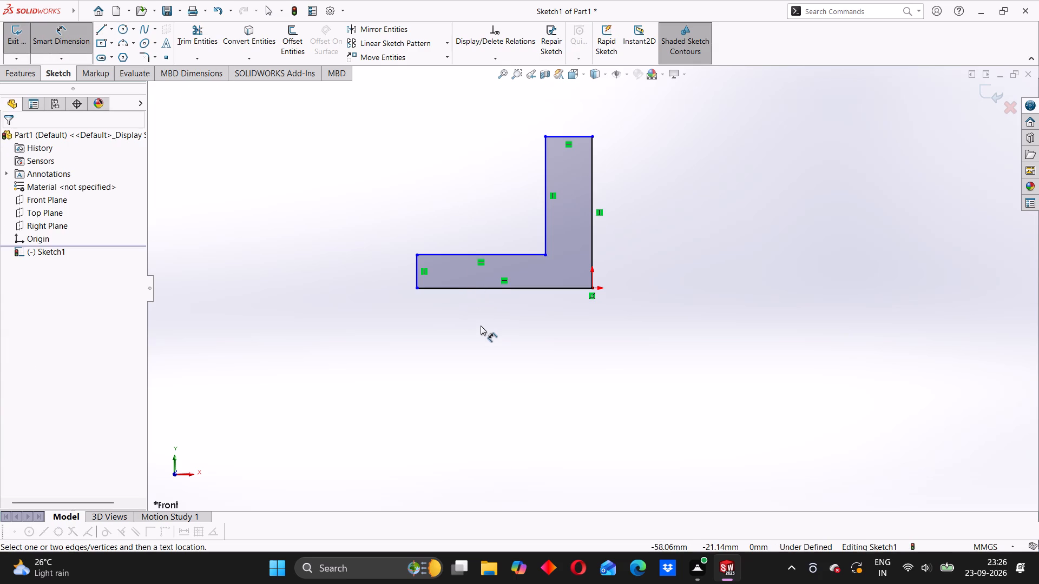
left_click(477, 288)
left_click(477, 337)
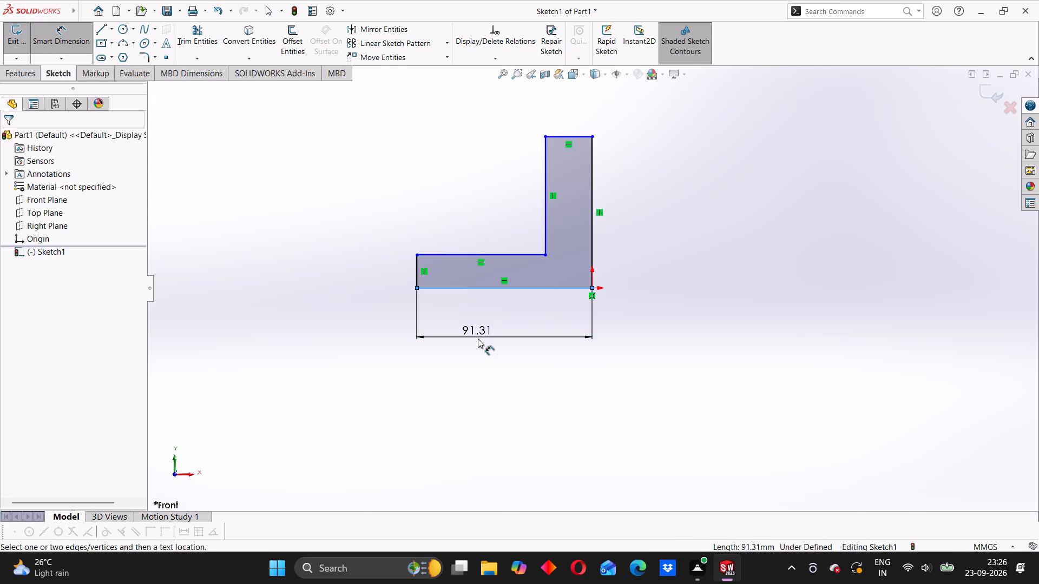
type("34")
key("Return")
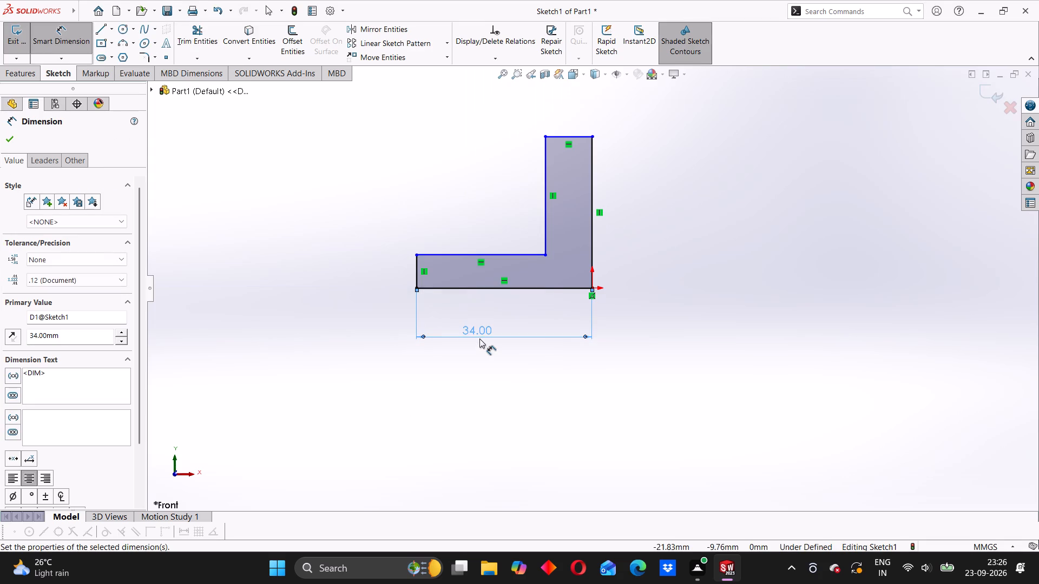
left_click(417, 269)
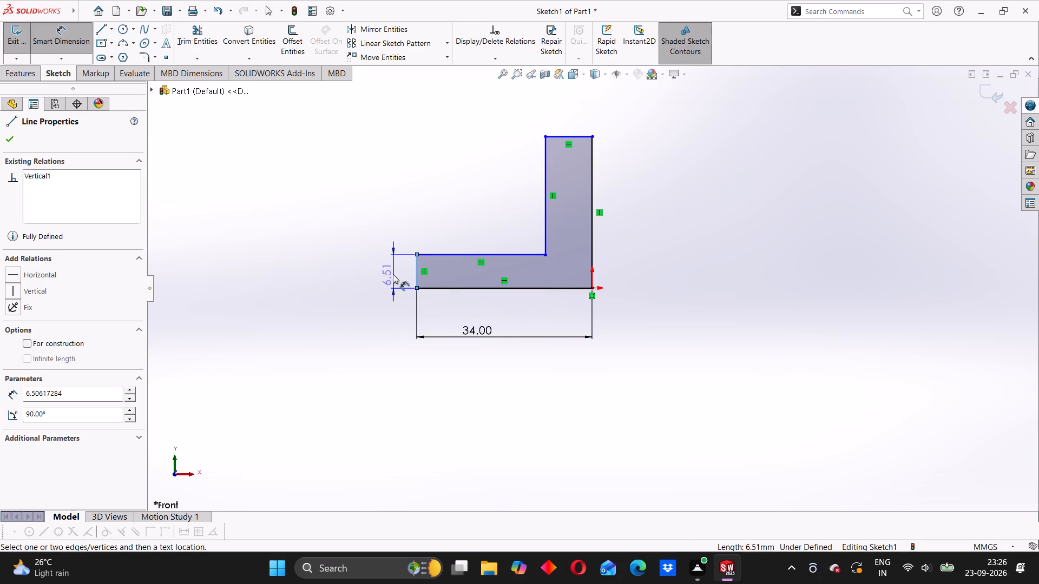
left_click(393, 274)
type("14")
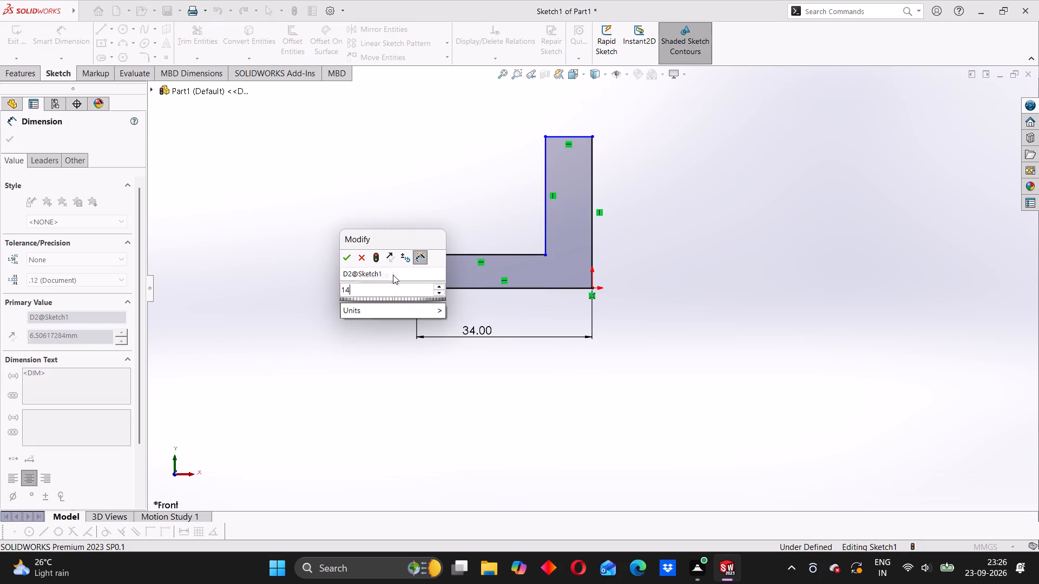
key("Return")
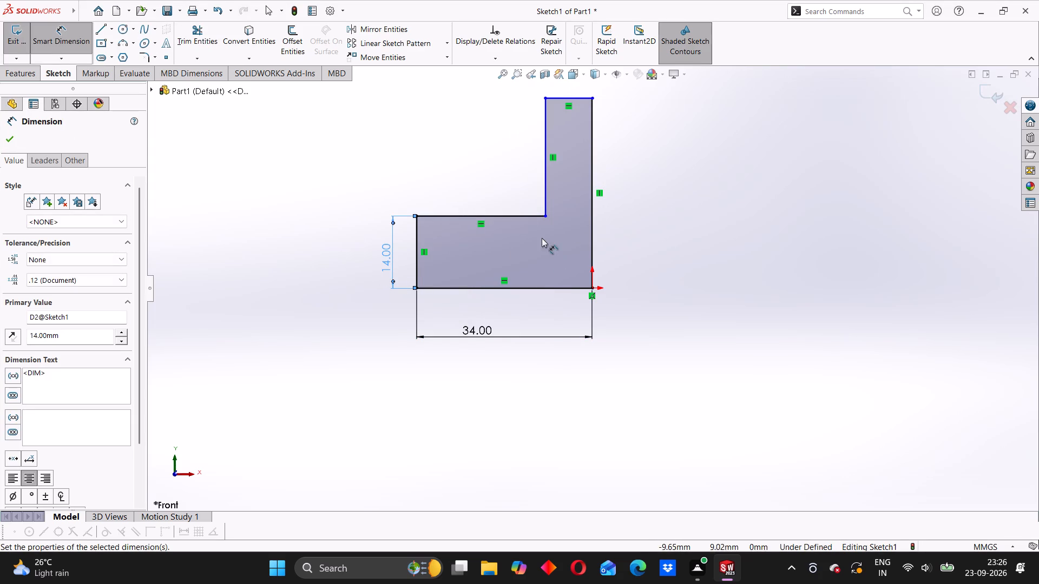
Dimension the upright's top edge to 15 mm wide and the profile's full vertical side to 56 mm.
scroll(590, 203, "up", 2)
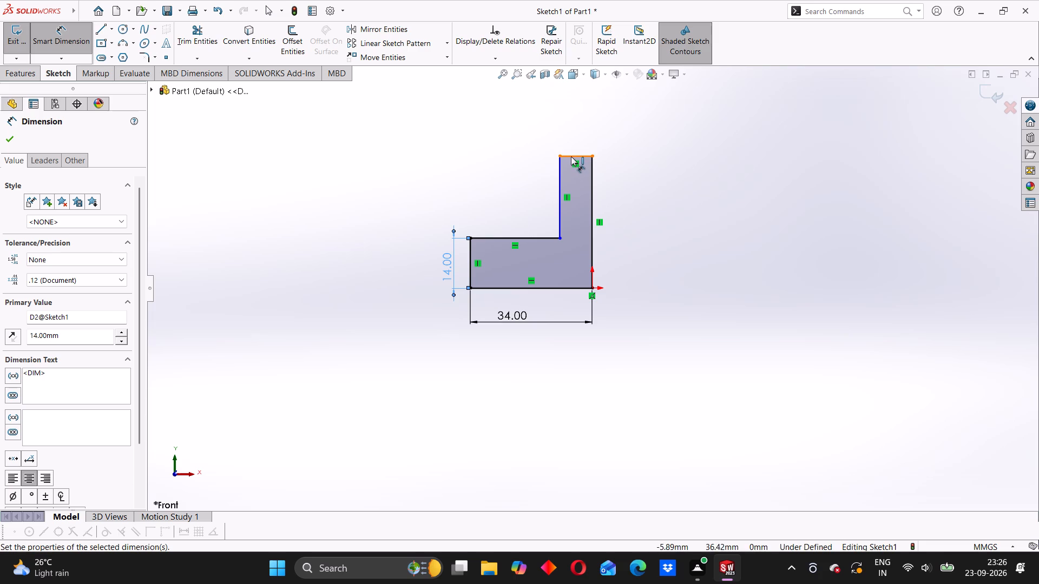
left_click(571, 156)
left_click(577, 134)
type("15")
key("Return")
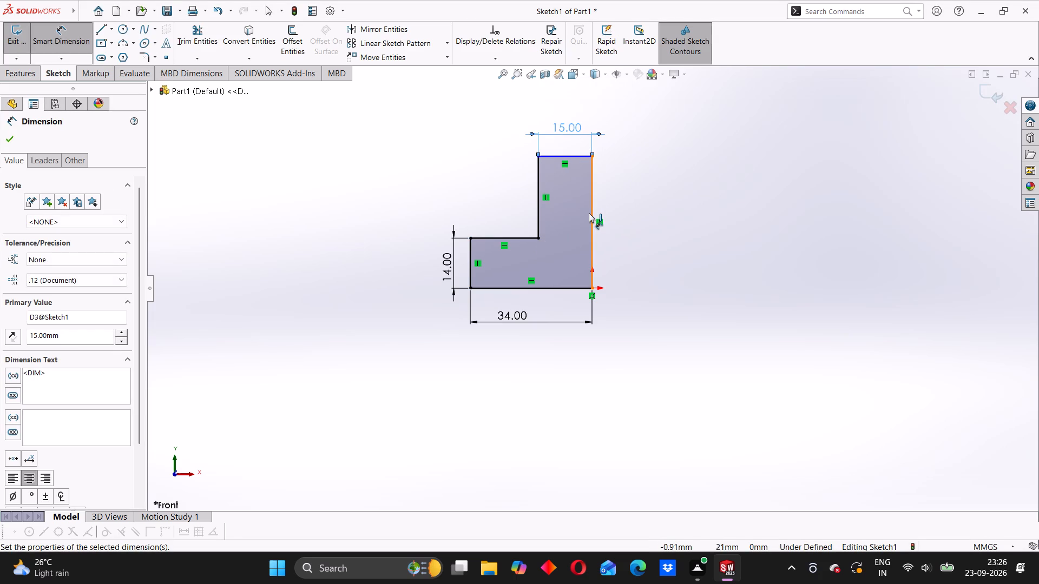
left_click_drag(589, 204, 596, 200)
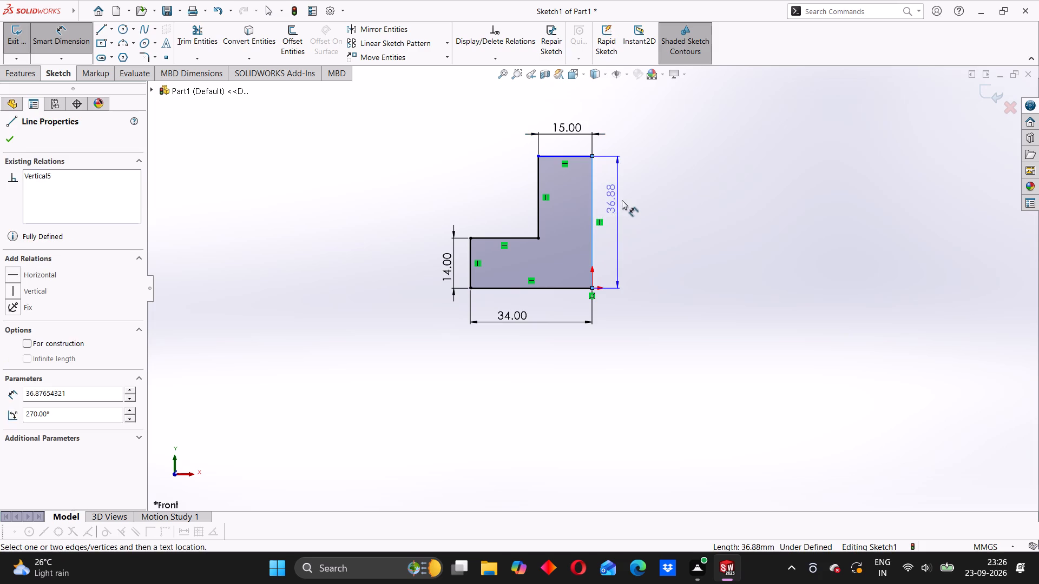
left_click(626, 201)
type("56")
key("Return")
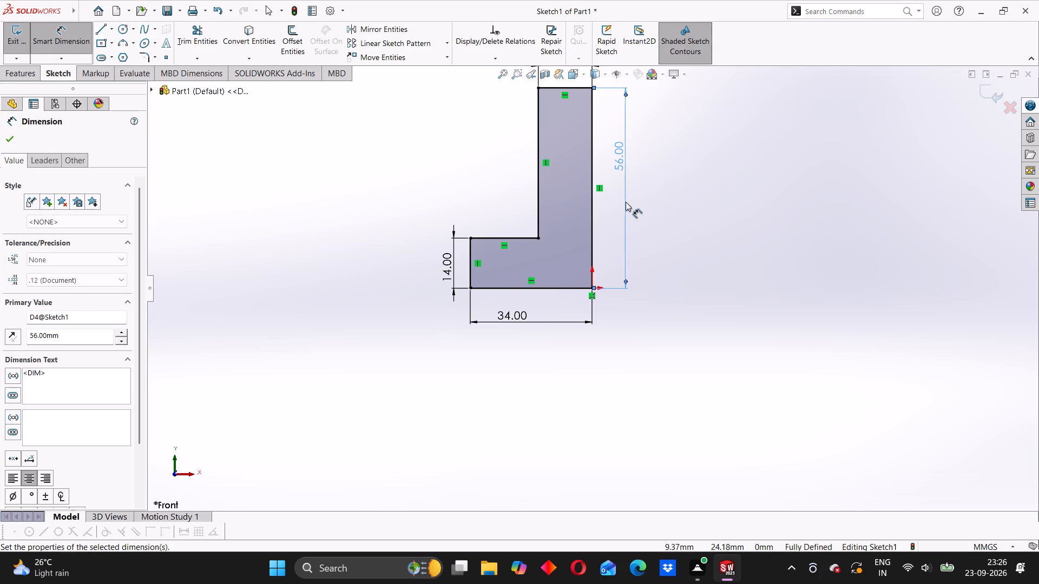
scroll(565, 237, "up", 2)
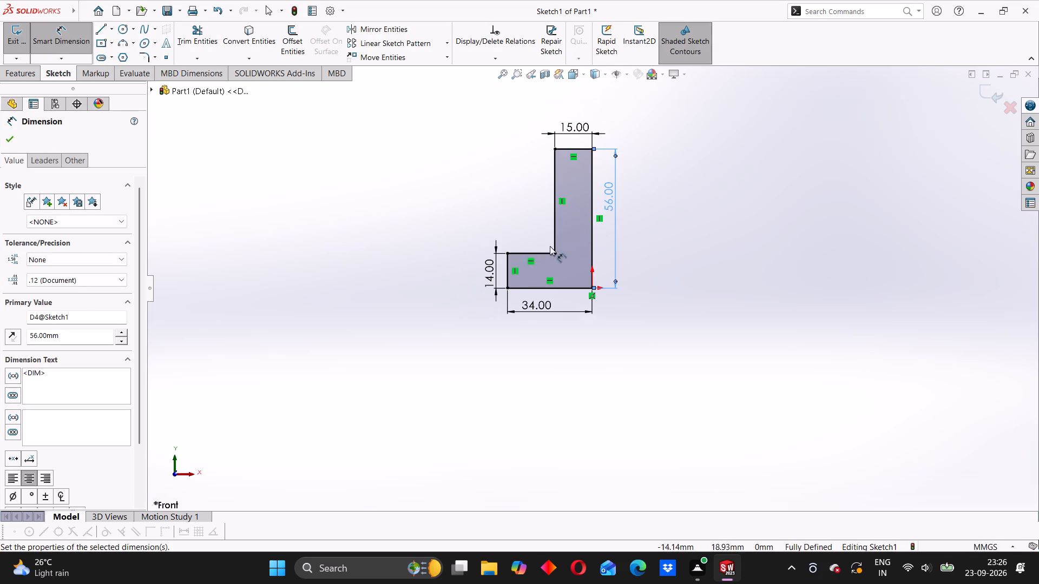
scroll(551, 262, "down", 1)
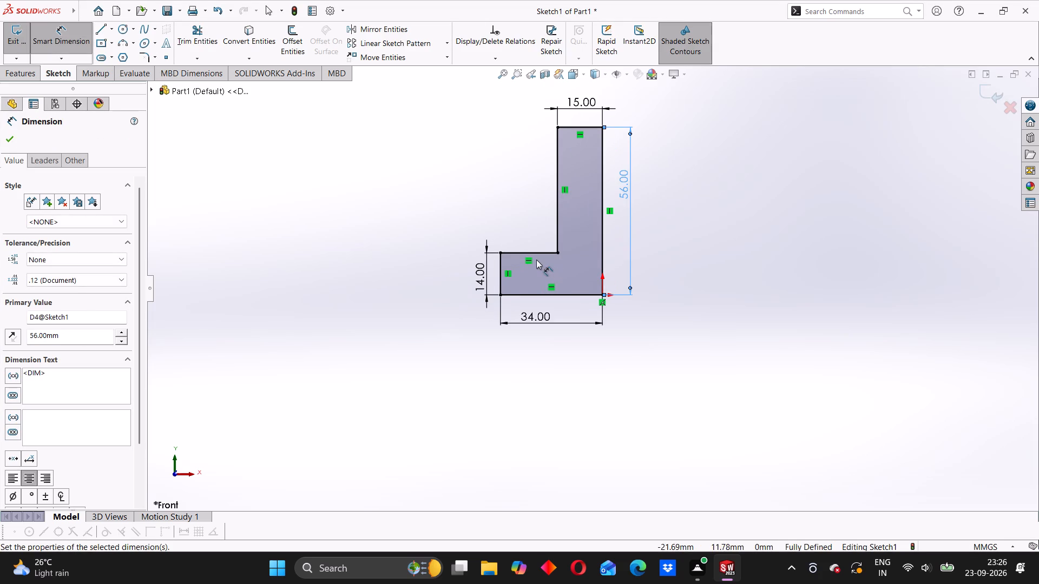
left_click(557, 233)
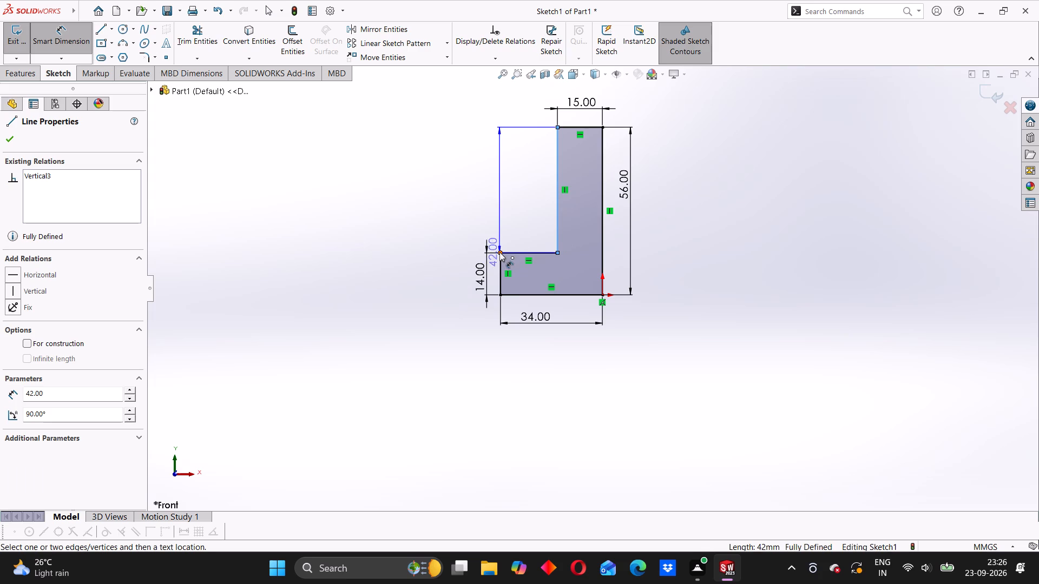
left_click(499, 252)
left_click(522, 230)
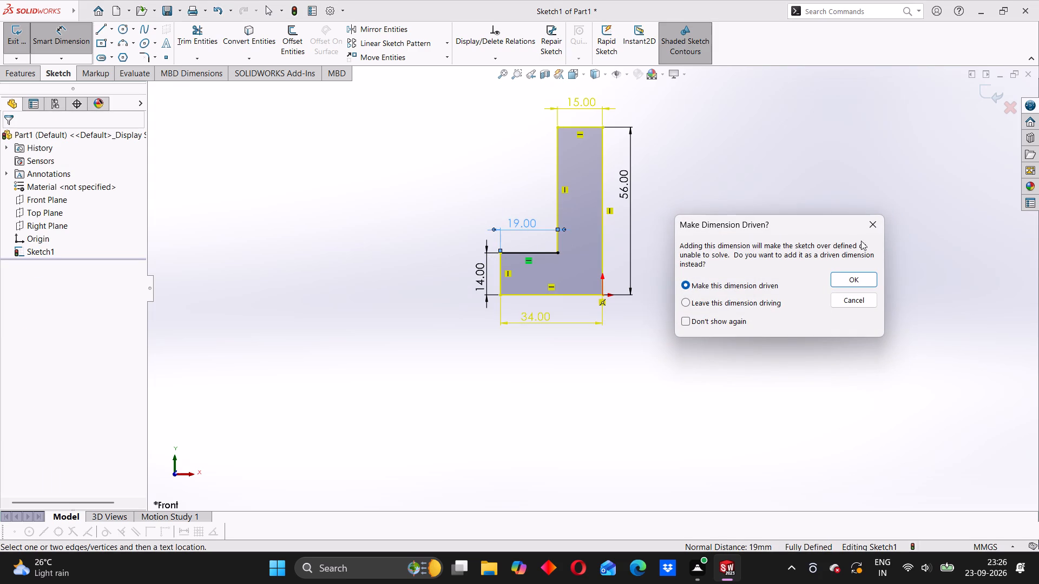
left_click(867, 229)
Add a driven dimension for the length of the horizontal ledge on top of the L-profile's foot.
left_click(532, 253)
left_click(534, 237)
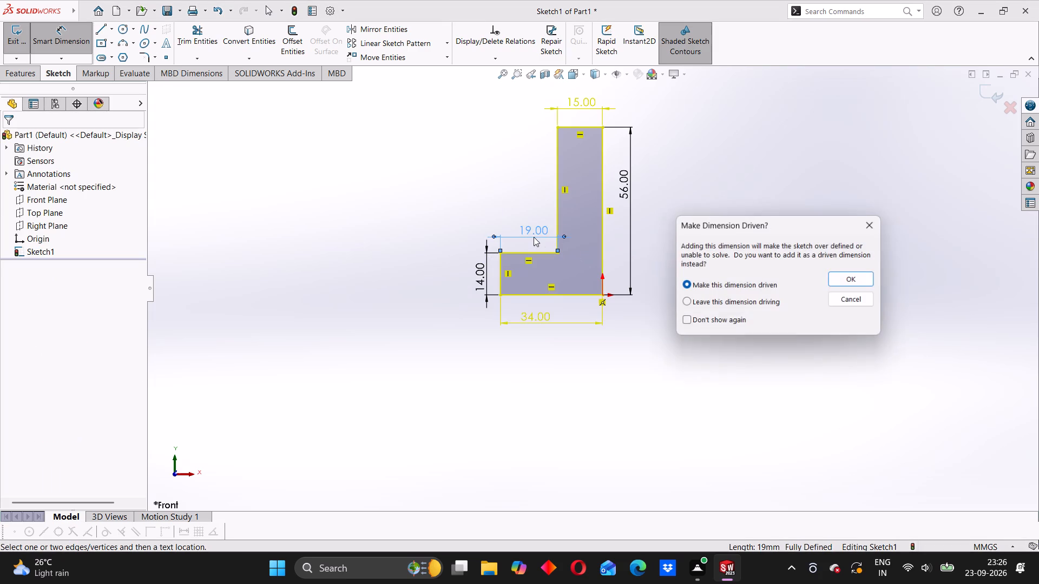
left_click(838, 277)
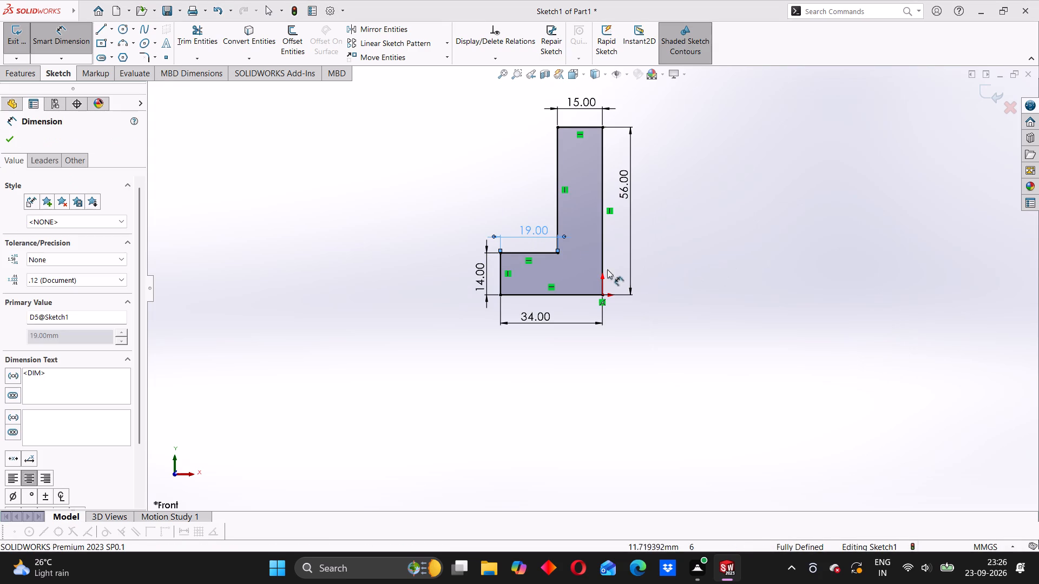
left_click(679, 217)
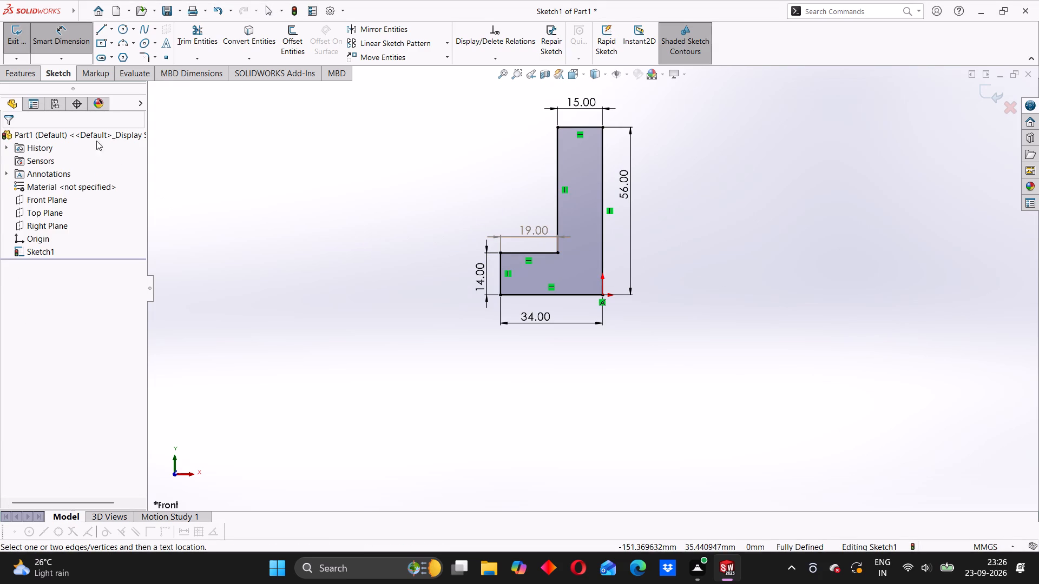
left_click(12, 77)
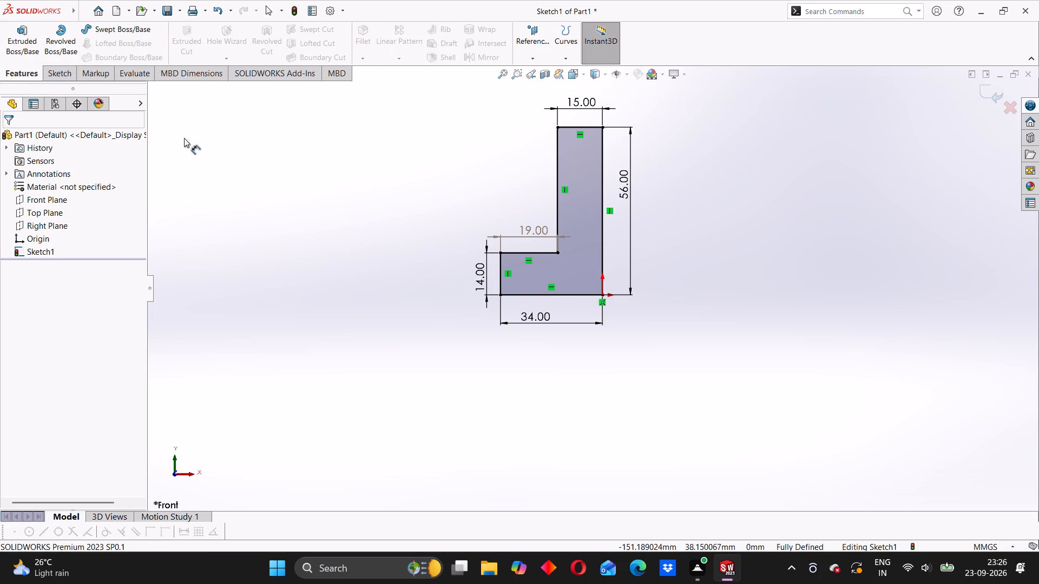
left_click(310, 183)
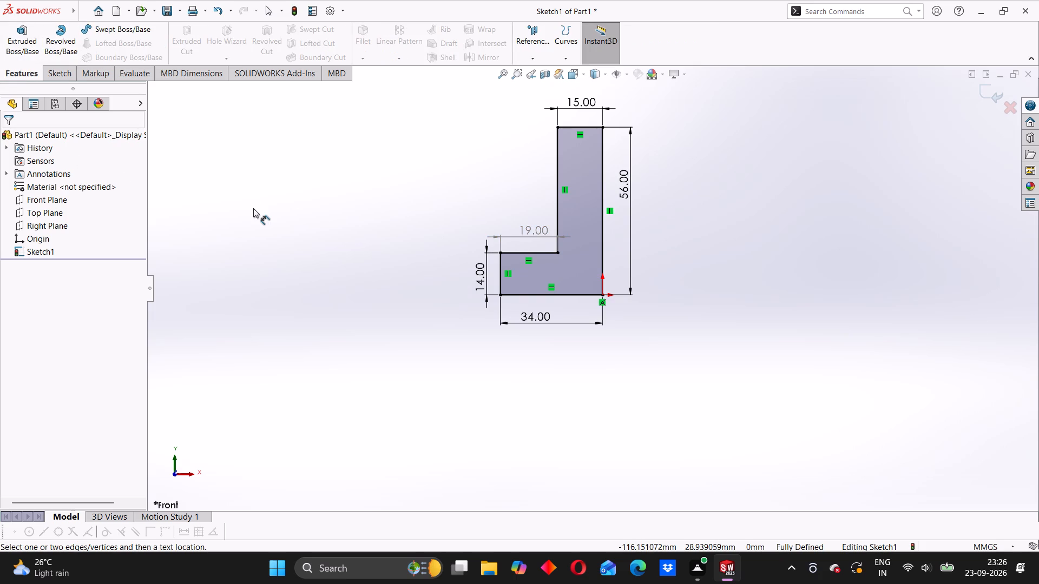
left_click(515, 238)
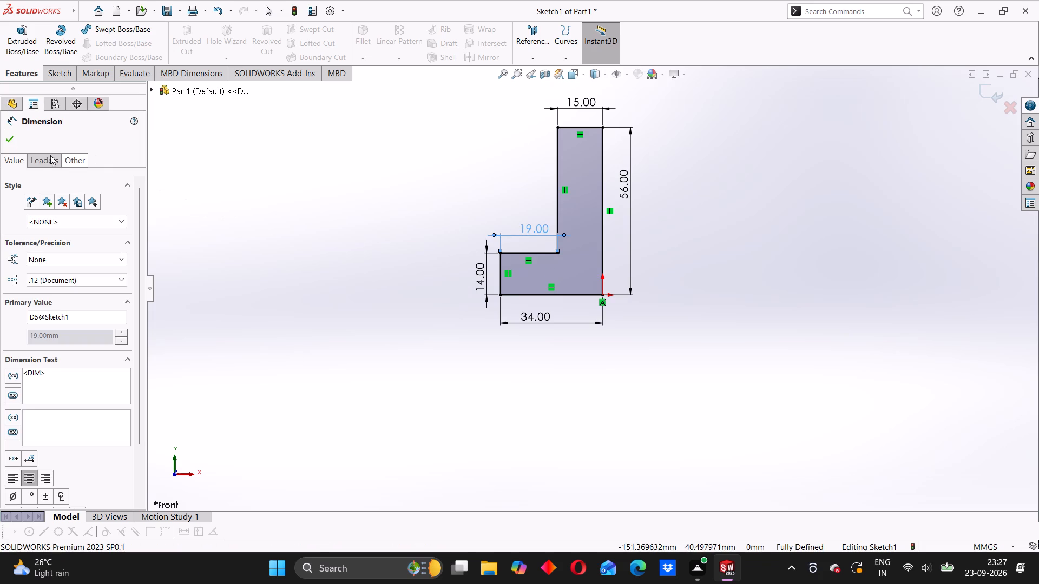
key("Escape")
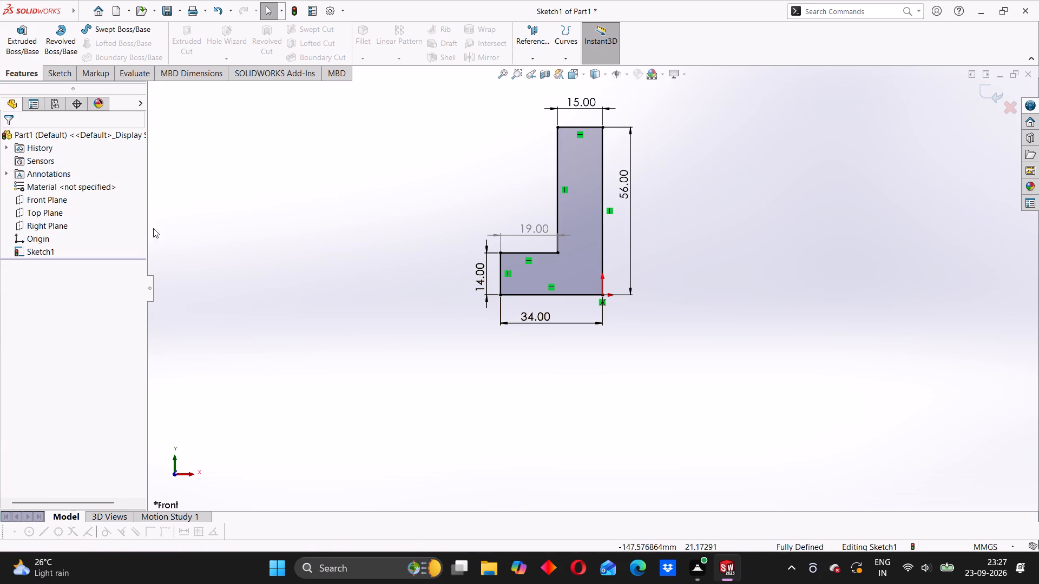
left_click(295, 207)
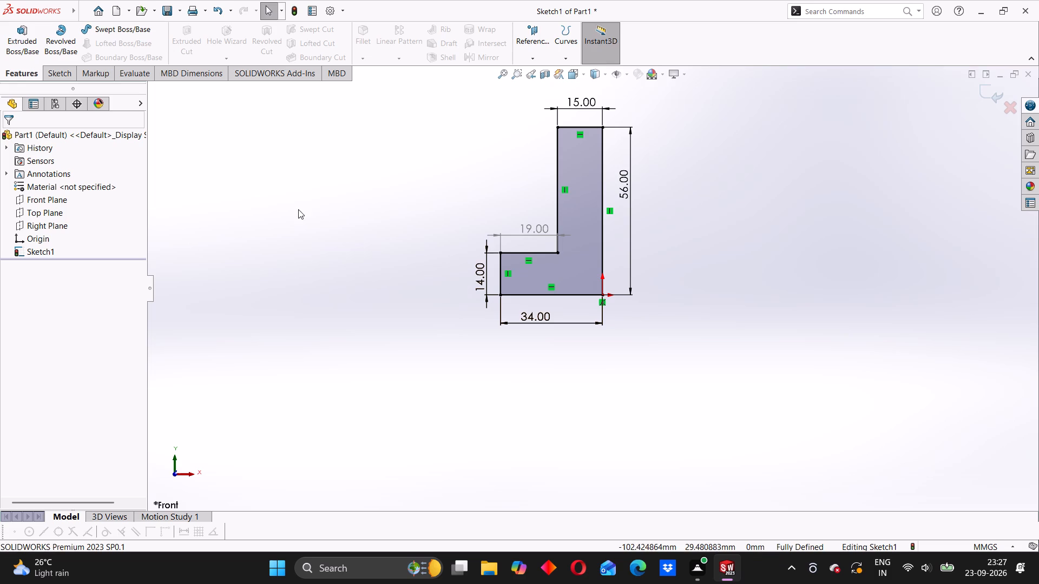
Mirror the whole L-profile about the short vertical end of its foot to form a U-shaped outline.
left_click(73, 77)
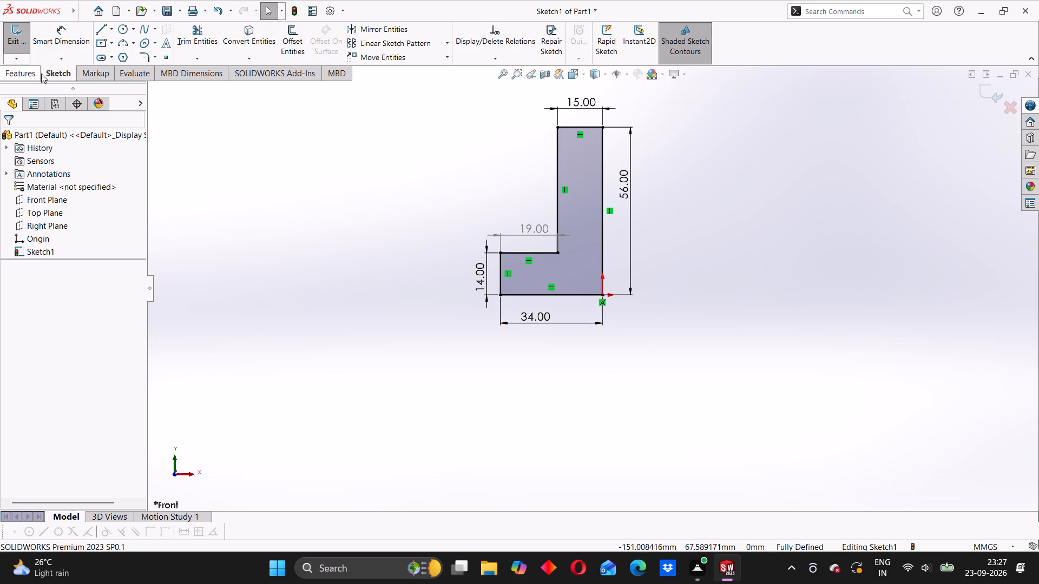
left_click(361, 30)
scroll(517, 169, "up", 1)
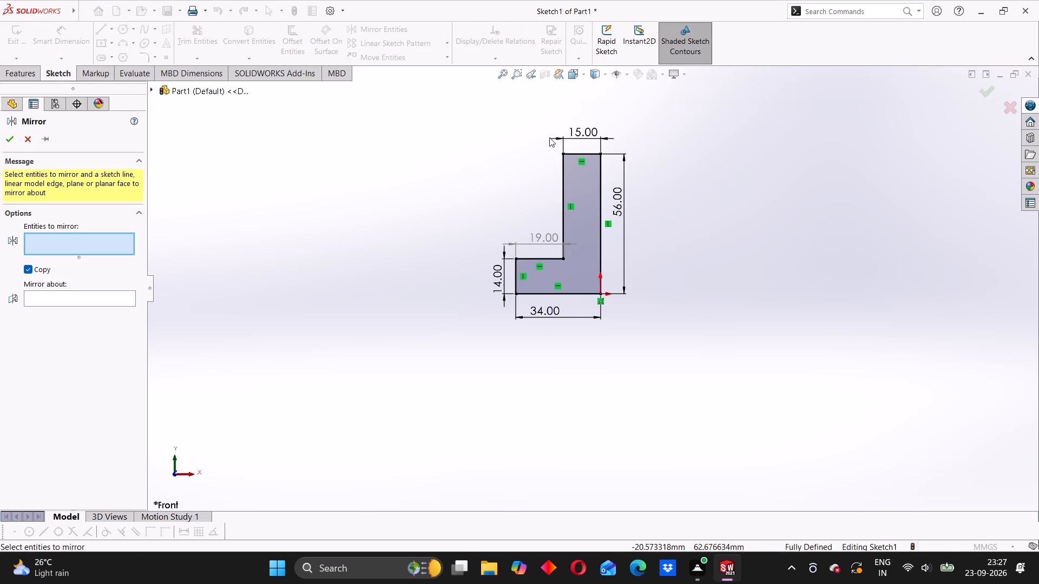
left_click_drag(529, 125, 657, 360)
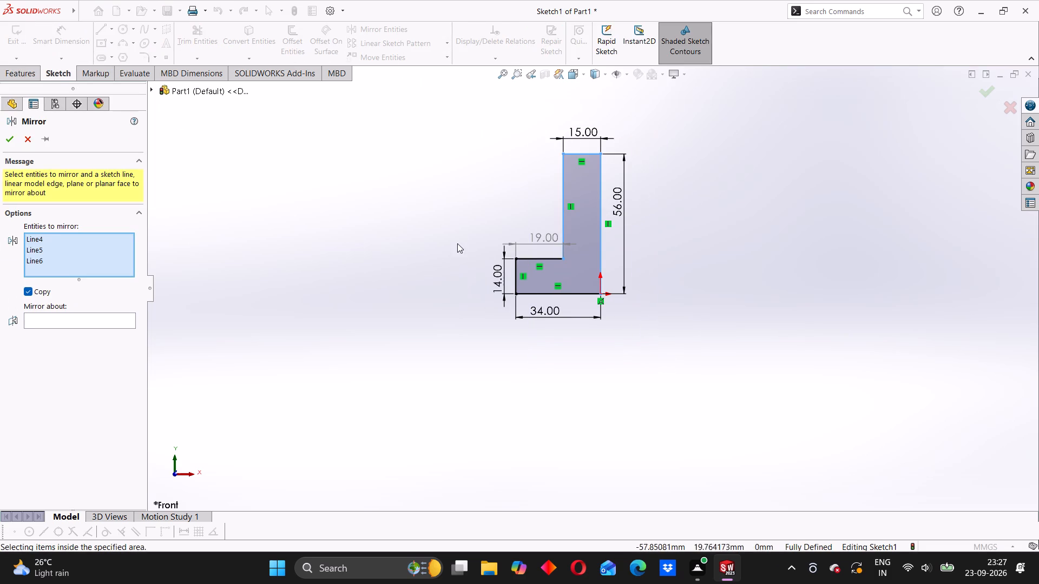
left_click_drag(463, 234, 642, 326)
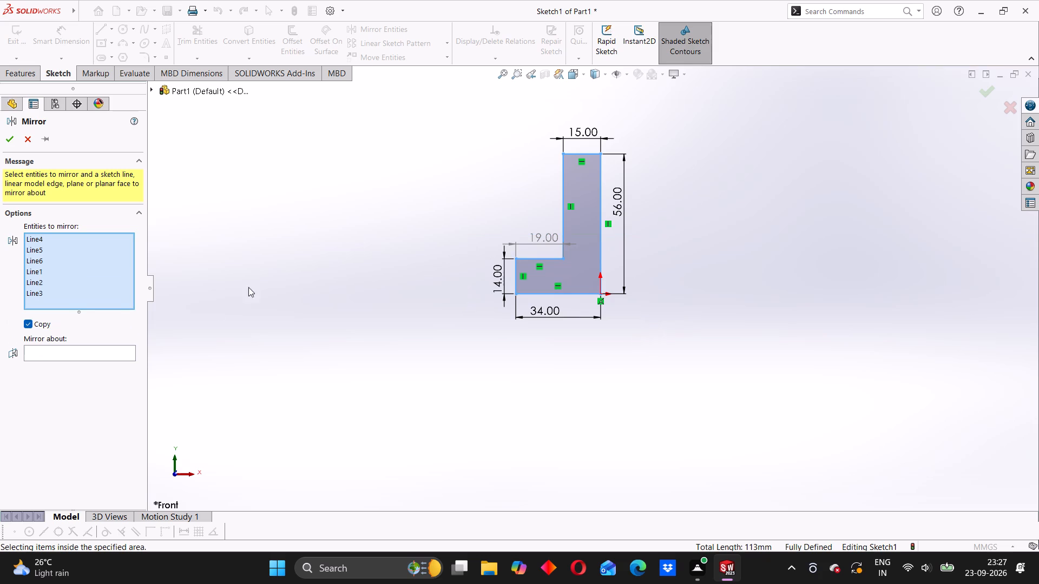
left_click(119, 354)
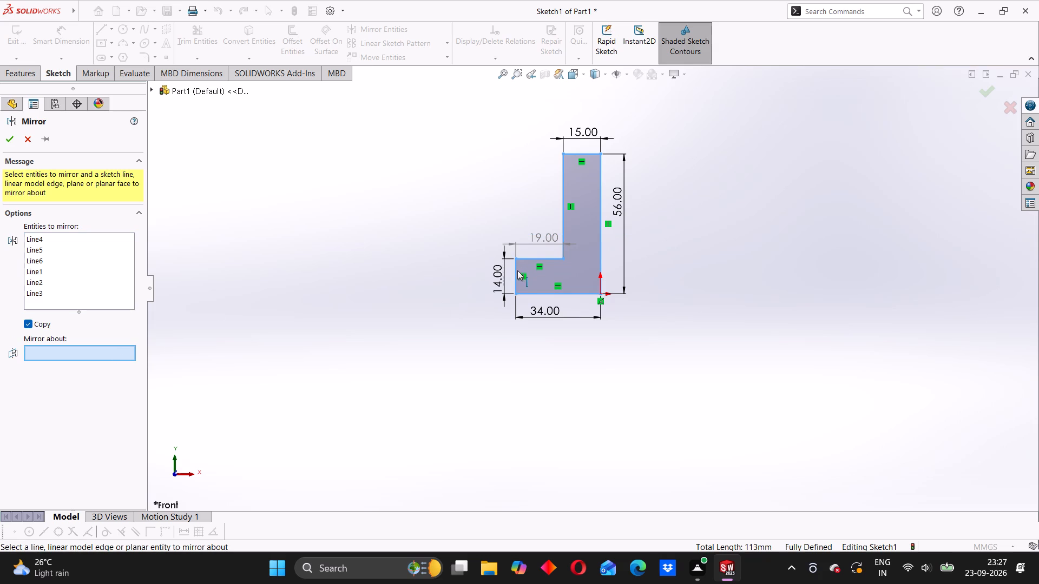
left_click(516, 272)
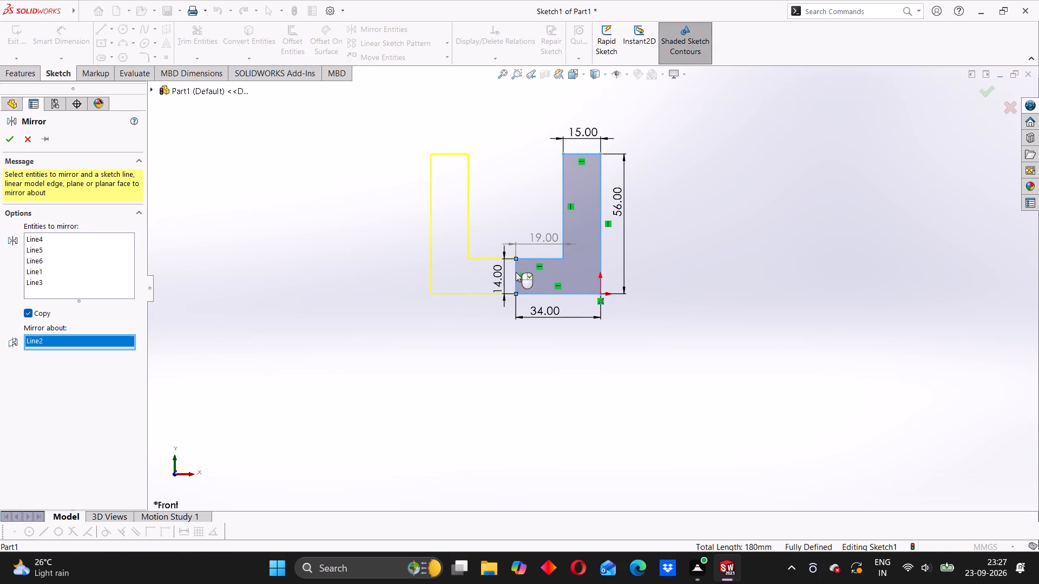
left_click(2, 137)
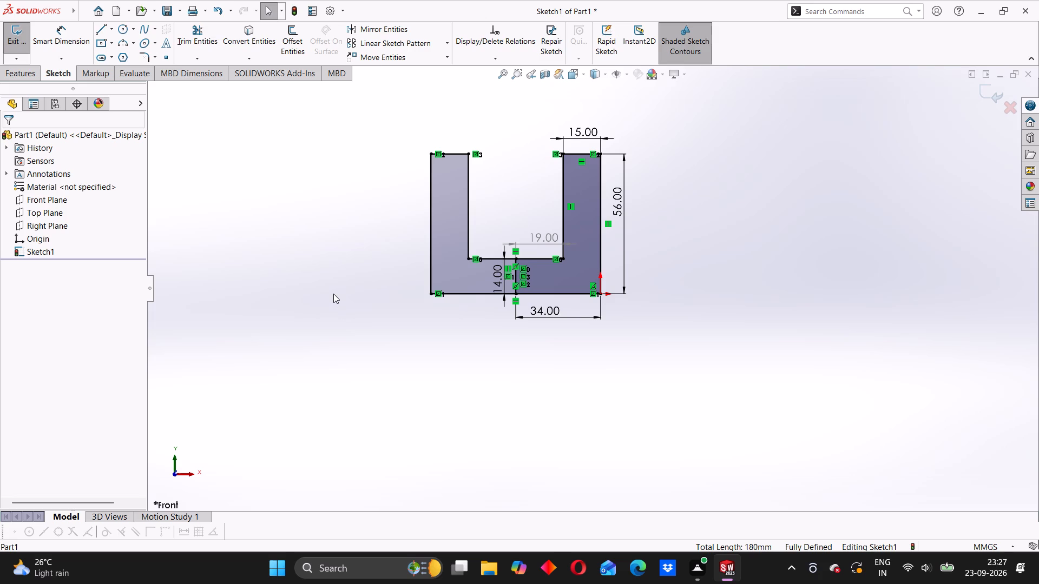
Delete the vertical line that divides the U-profile's base at the mirror axis.
left_click(514, 274)
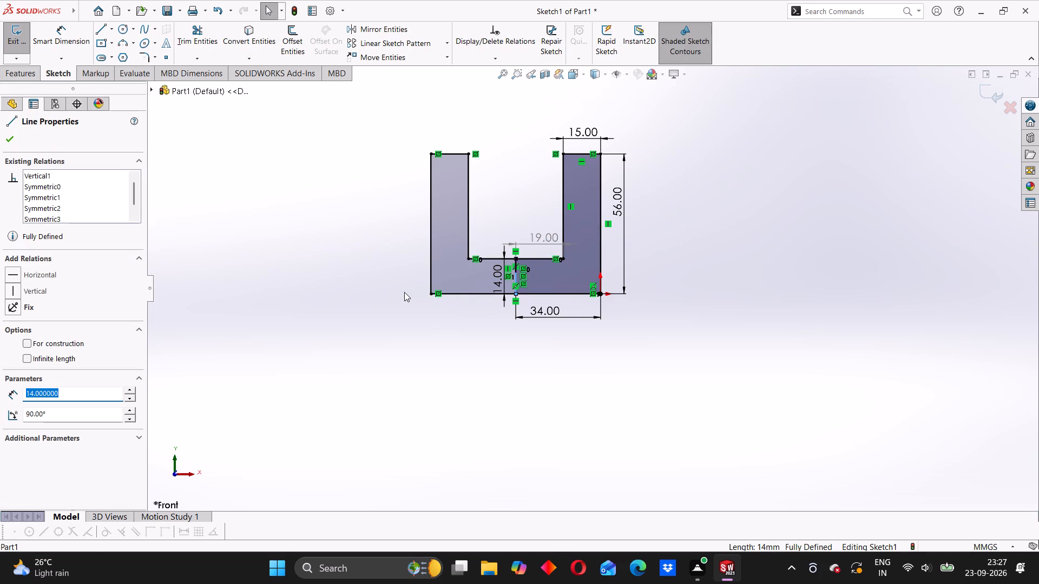
key("Delete")
left_click(713, 285)
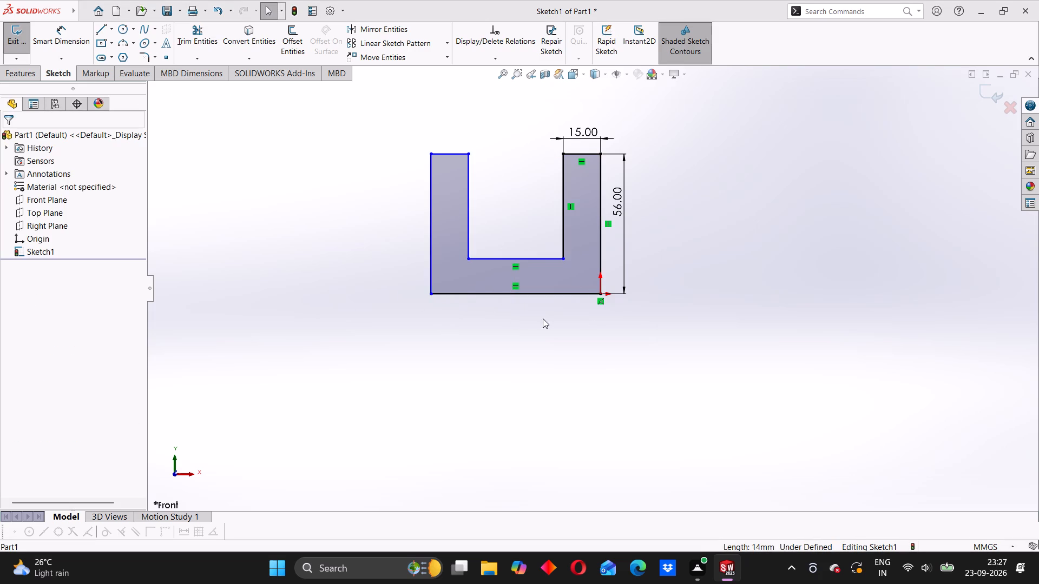
Dimension the length of the horizontal inner floor edge between the U-profile's two uprights.
scroll(510, 288, "down", 1)
scroll(515, 283, "up", 2)
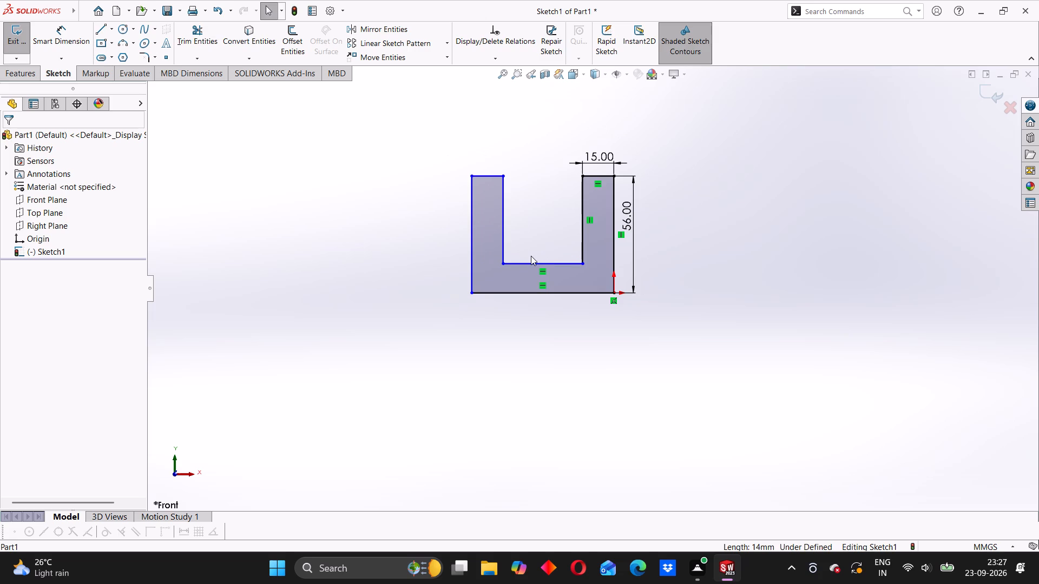
scroll(528, 256, "down", 2)
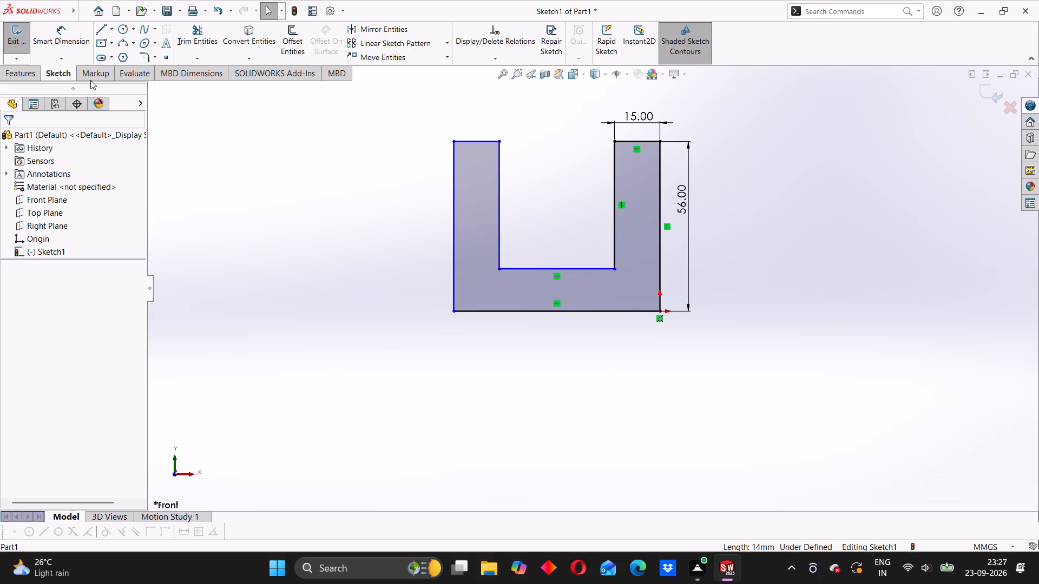
left_click(52, 45)
left_click(548, 266)
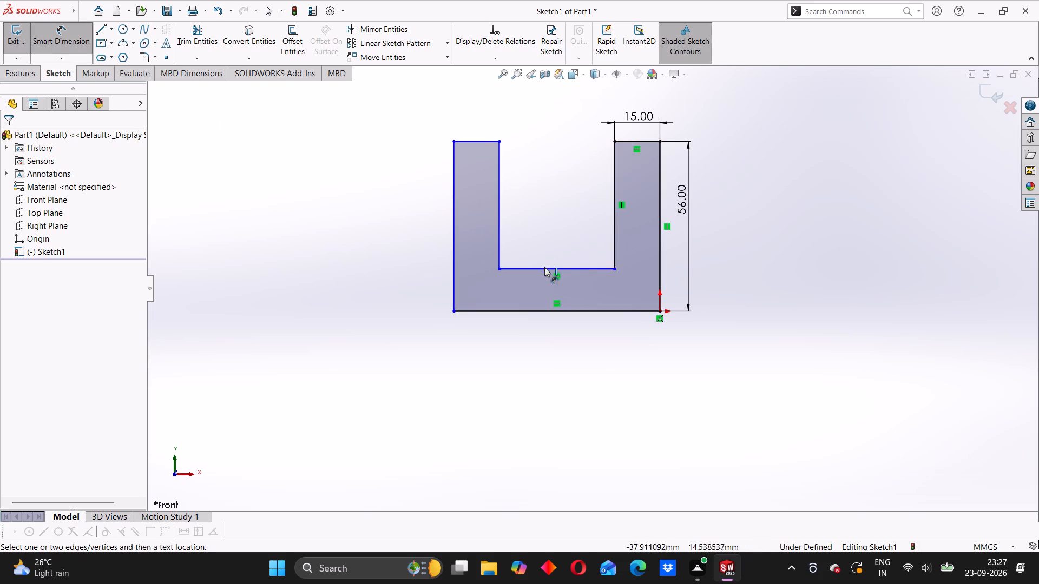
left_click(543, 269)
left_click(545, 252)
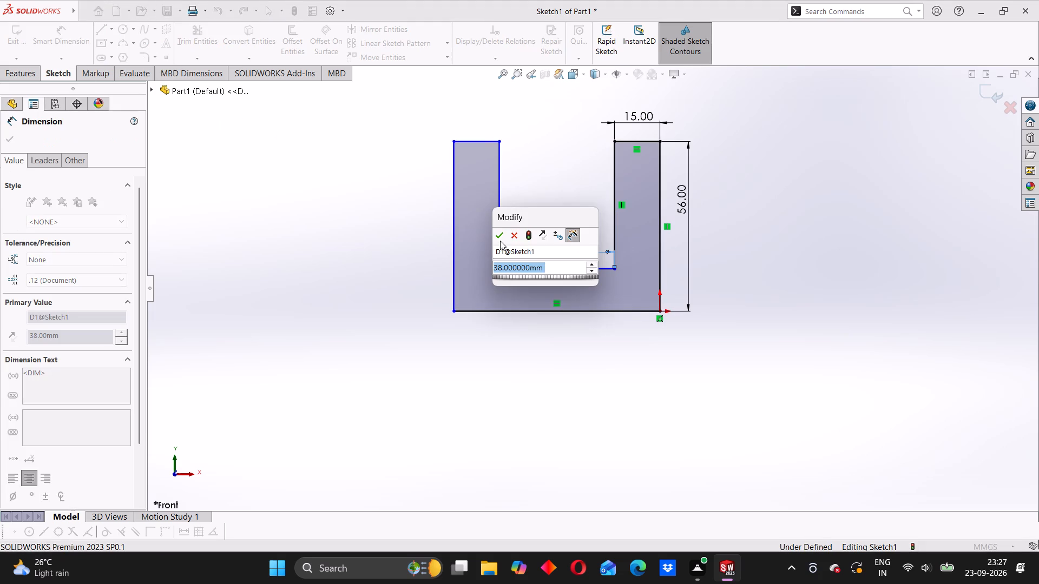
left_click(500, 241)
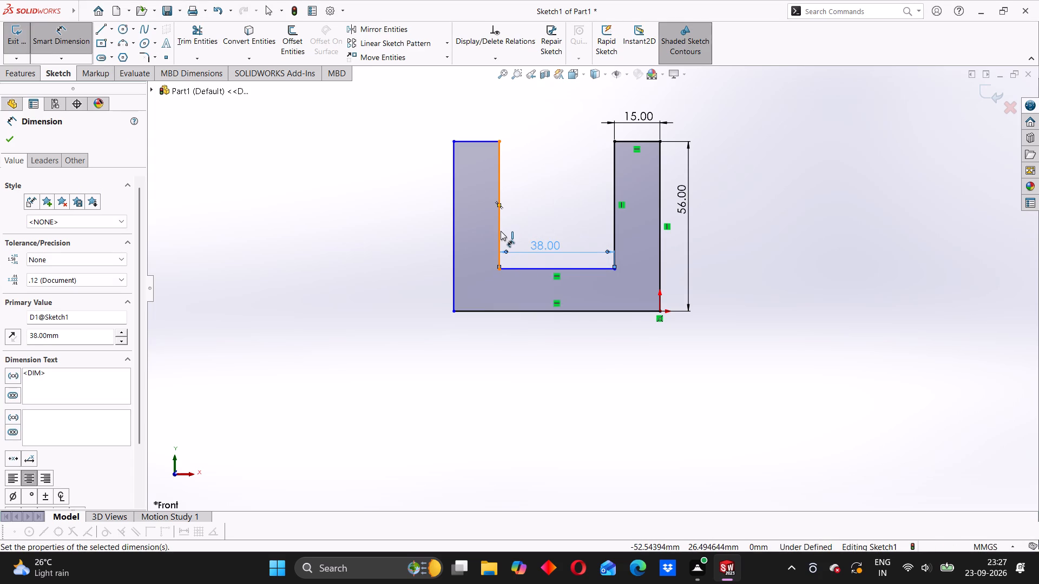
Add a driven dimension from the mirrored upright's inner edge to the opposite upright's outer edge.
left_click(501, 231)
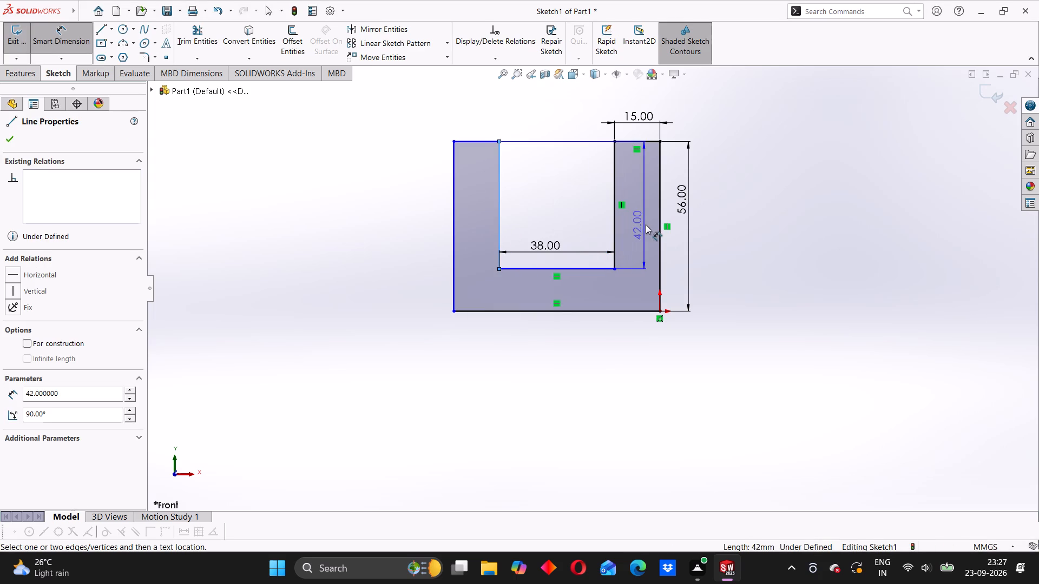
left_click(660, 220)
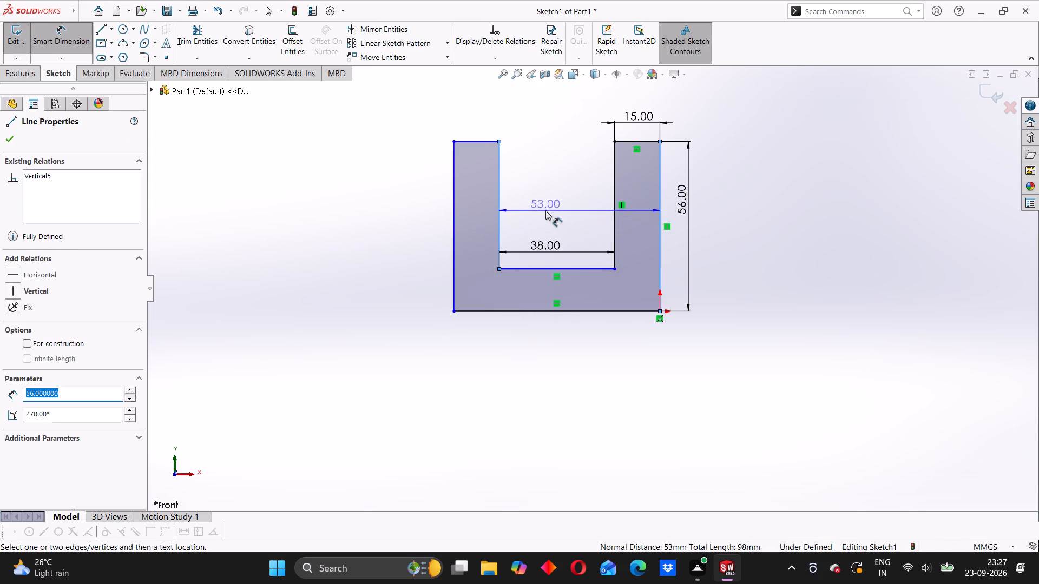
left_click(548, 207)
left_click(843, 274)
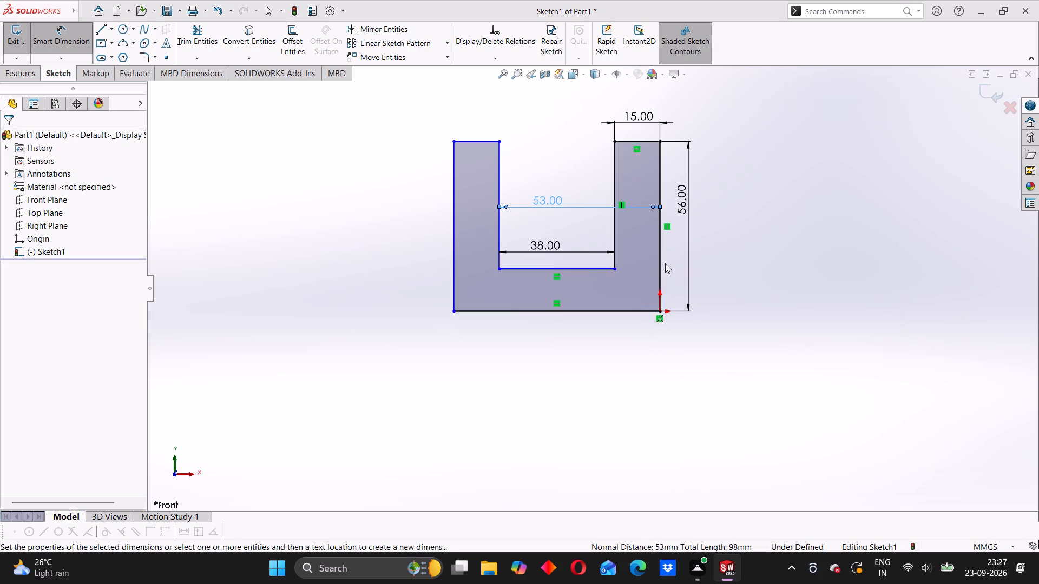
Dimension the U-profile's overall width below the base and the mirrored upright's full outer height.
left_click(455, 224)
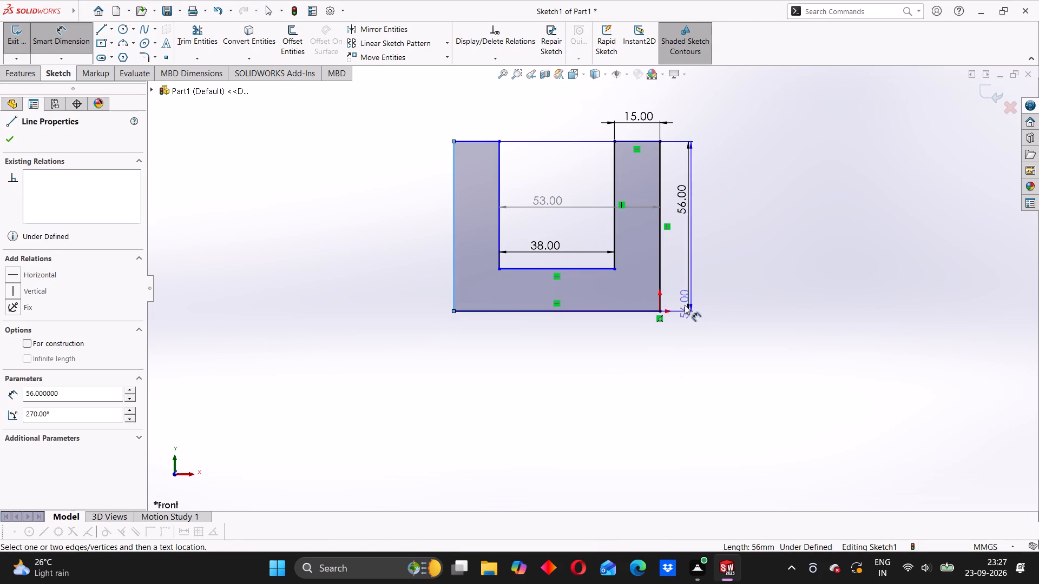
left_click(660, 308)
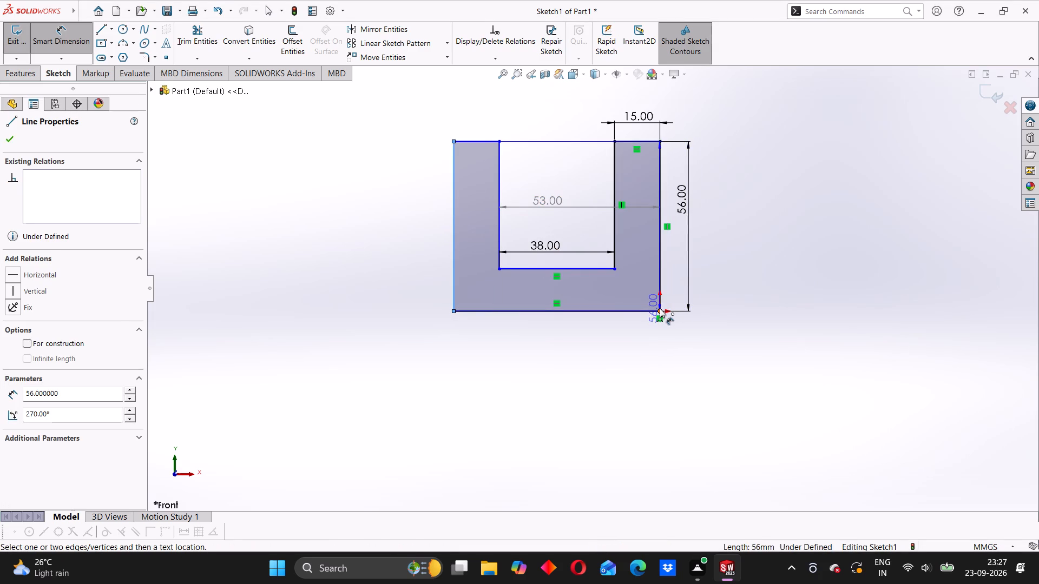
left_click(593, 348)
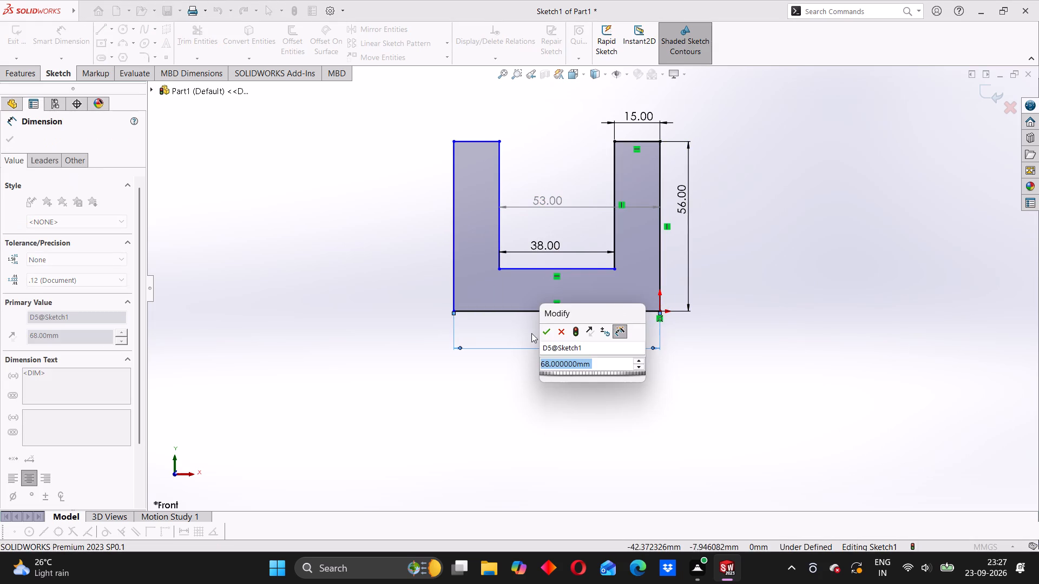
left_click(546, 329)
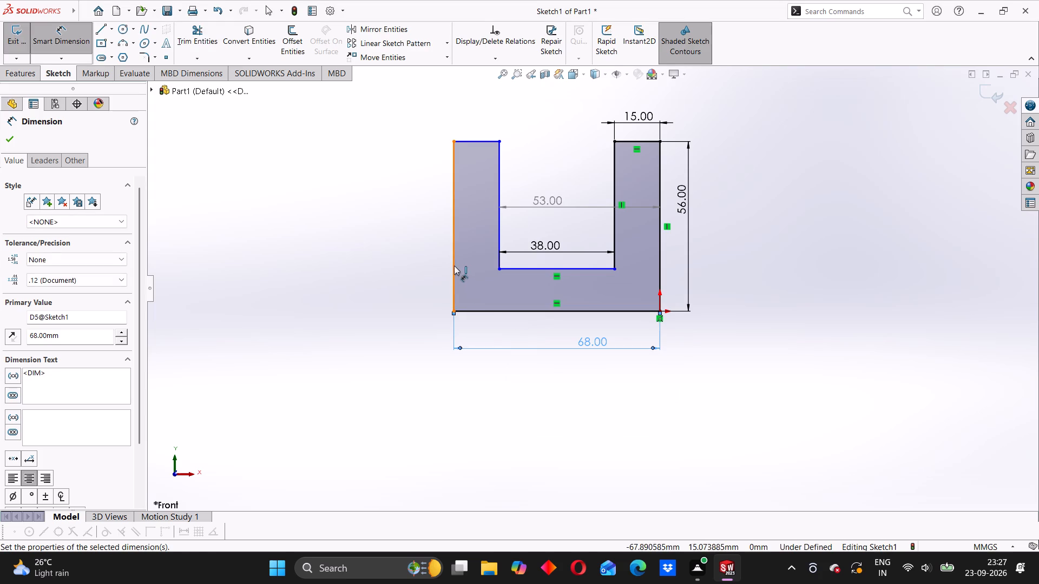
left_click(454, 266)
left_click(429, 263)
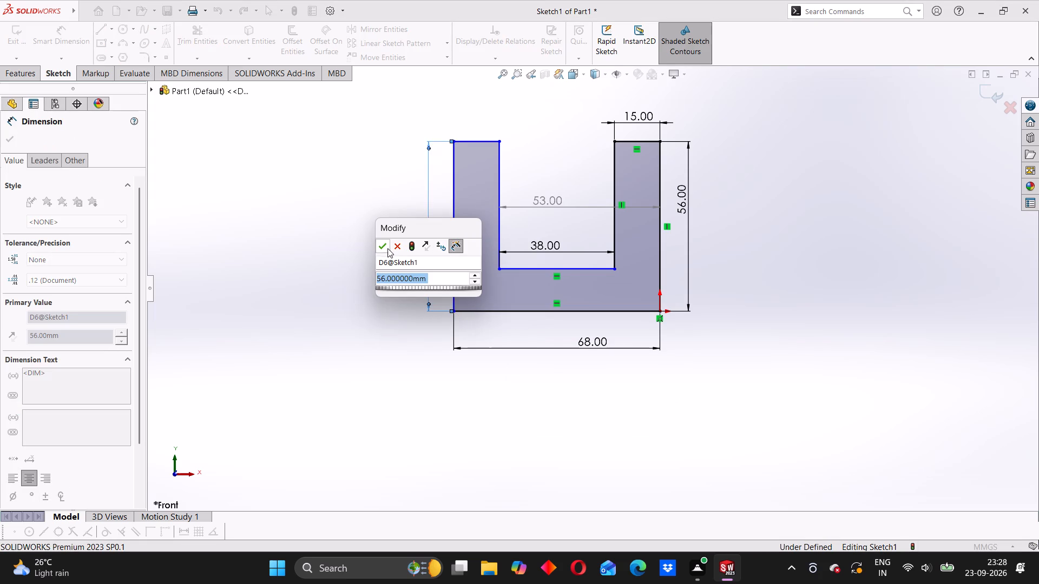
left_click(385, 248)
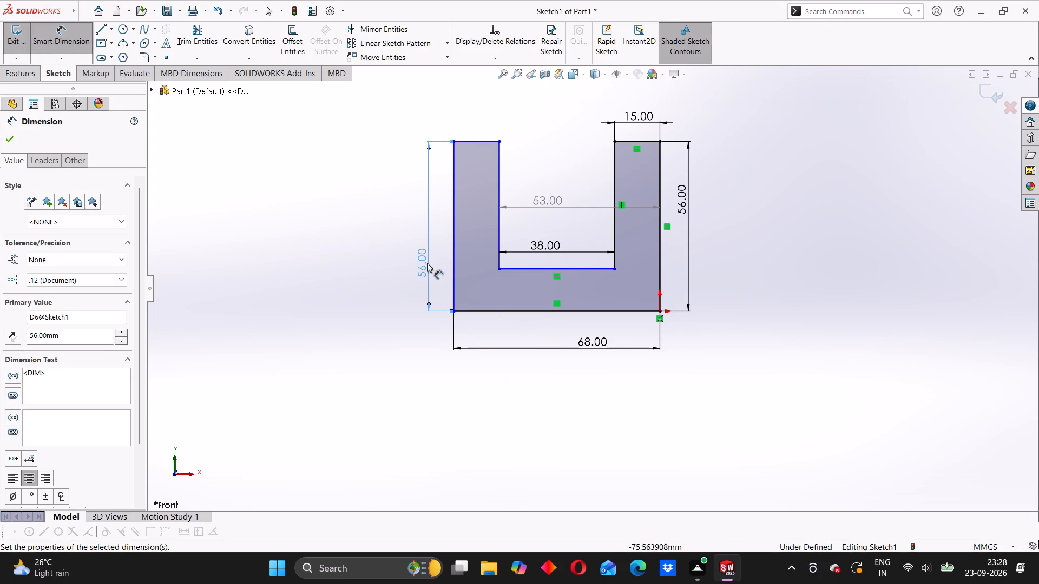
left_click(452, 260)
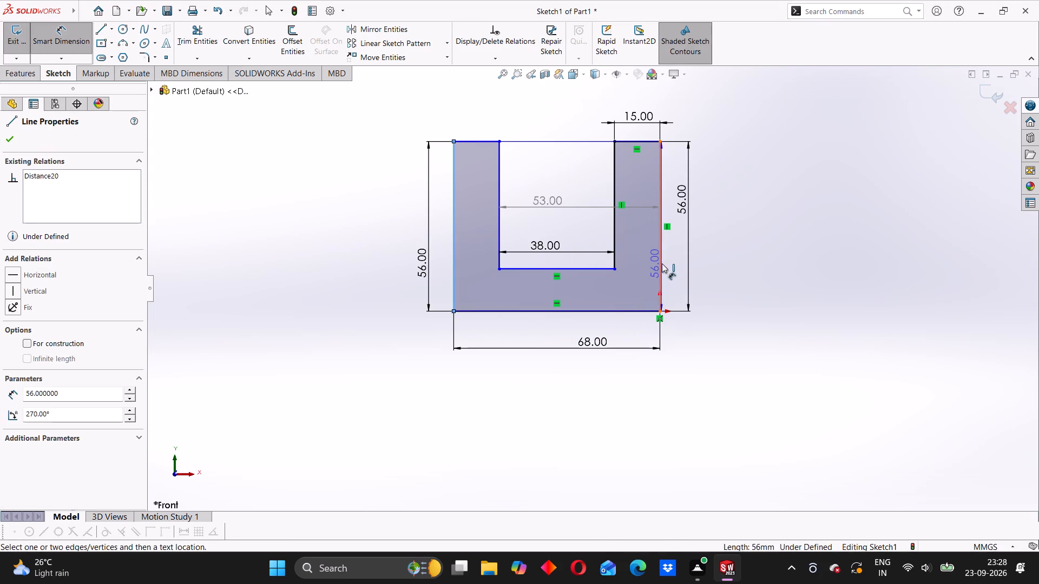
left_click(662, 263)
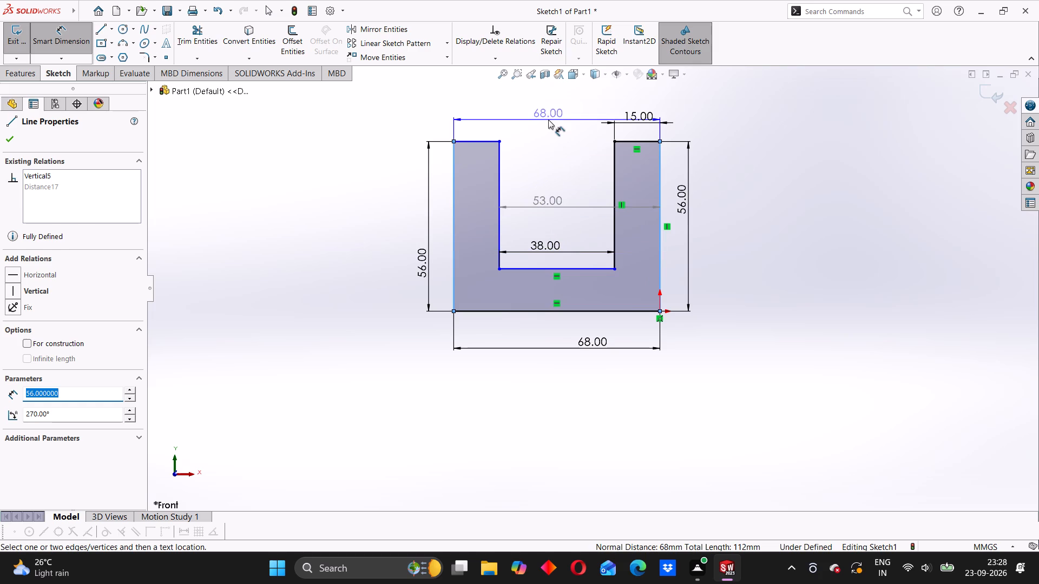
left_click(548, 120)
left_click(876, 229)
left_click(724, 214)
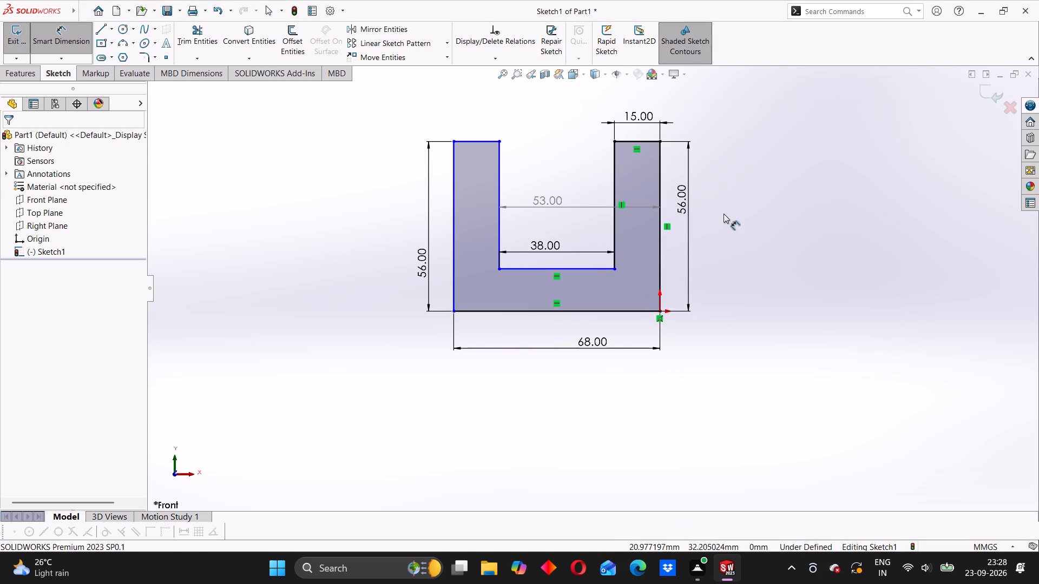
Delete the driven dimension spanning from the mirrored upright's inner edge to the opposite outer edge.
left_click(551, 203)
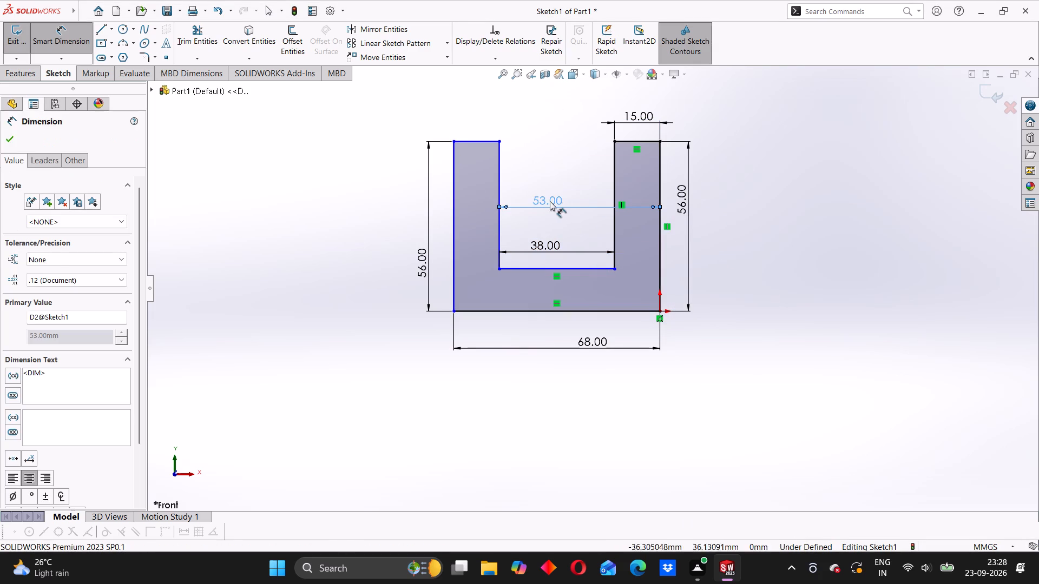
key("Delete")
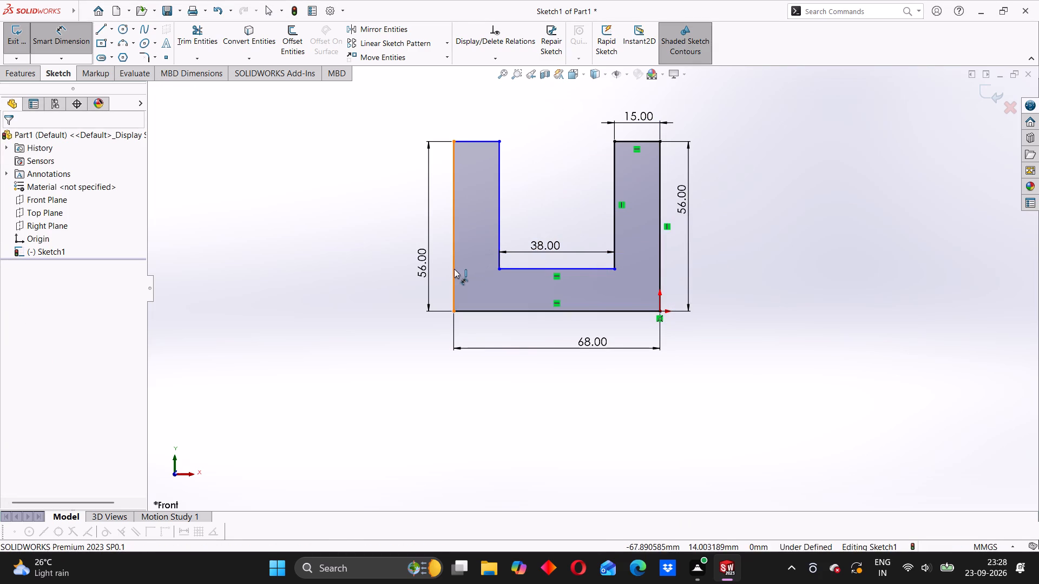
Dimension the width of the mirrored upright's top edge.
left_click(467, 144)
left_click(469, 118)
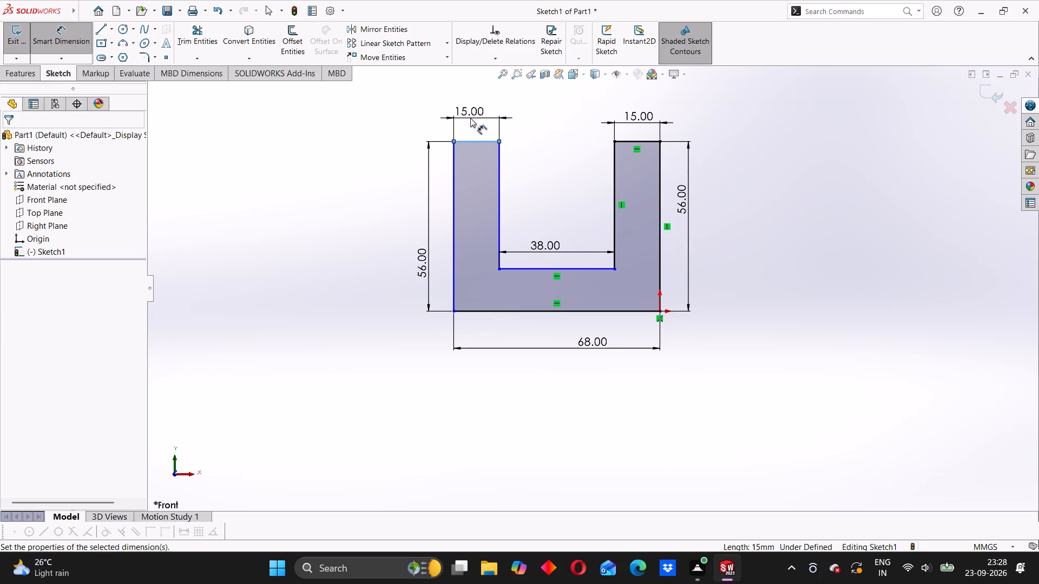
left_click(425, 105)
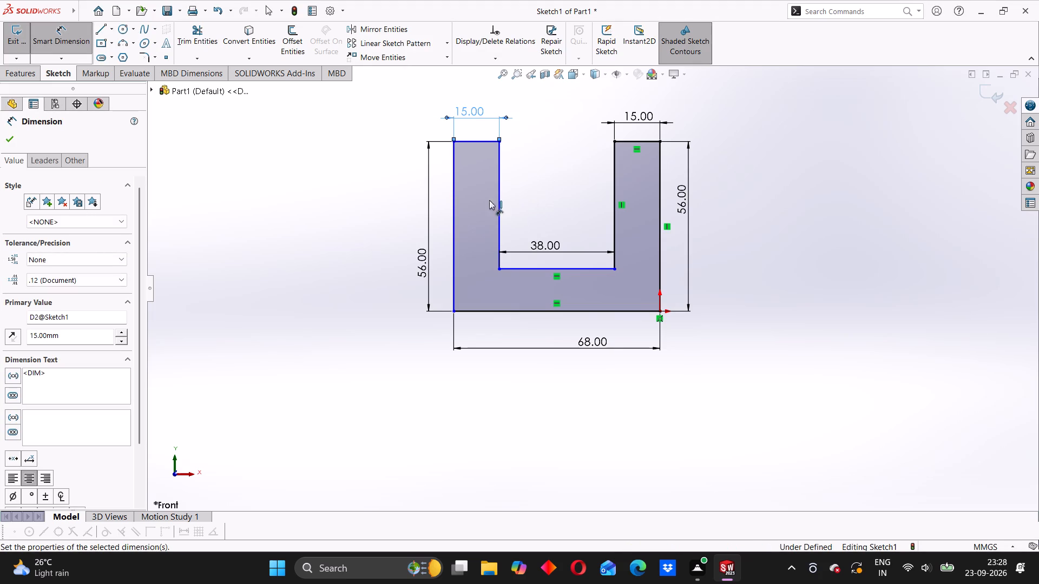
left_click(8, 140)
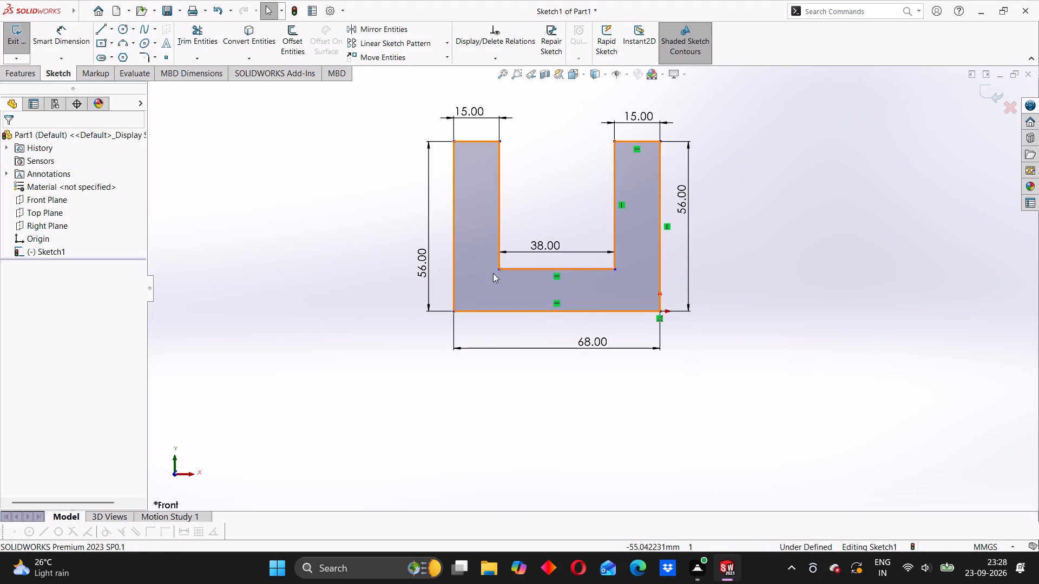
Dimension the mirrored upright's thickness from its lower inner corner to its outer vertical edge.
scroll(504, 248, "down", 3)
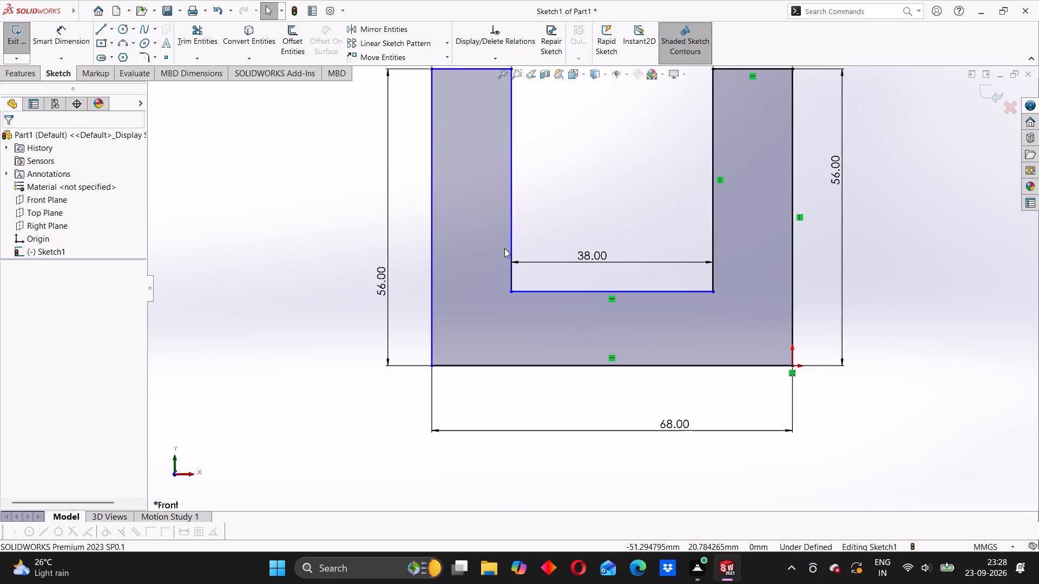
scroll(504, 248, "up", 2)
left_click(478, 283)
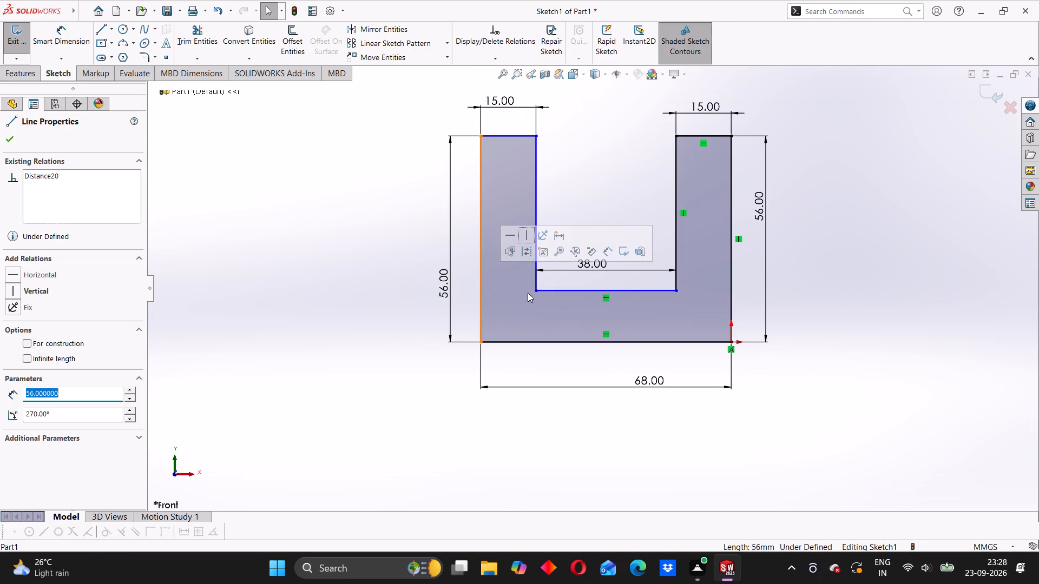
left_click(536, 291)
left_click(76, 39)
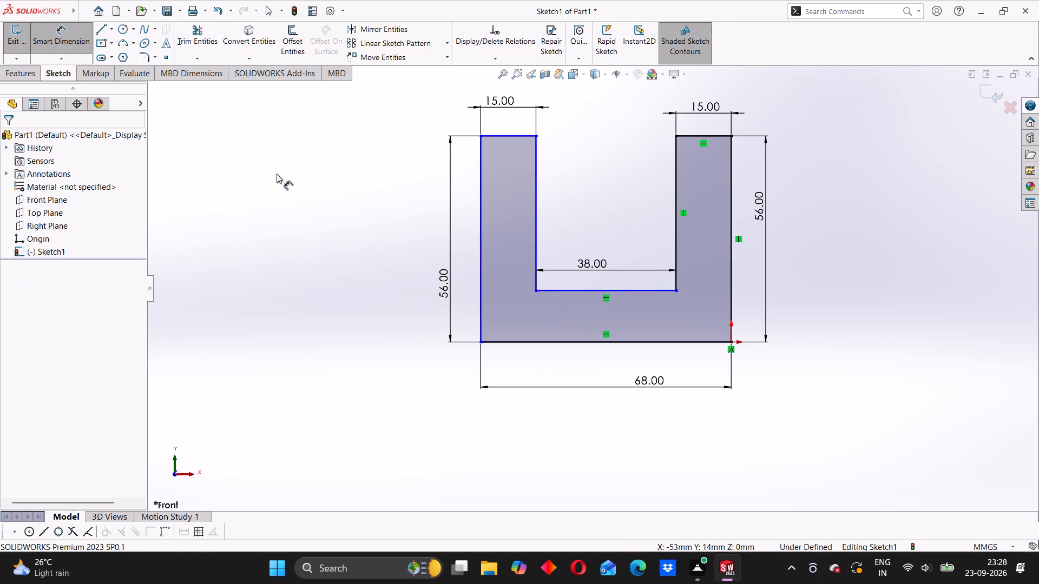
left_click(536, 290)
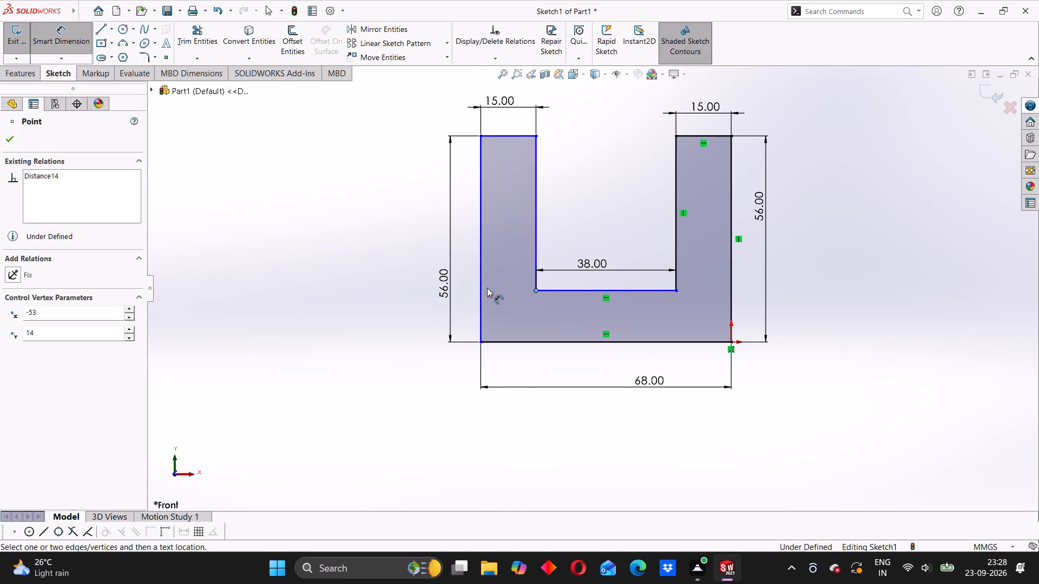
left_click(477, 293)
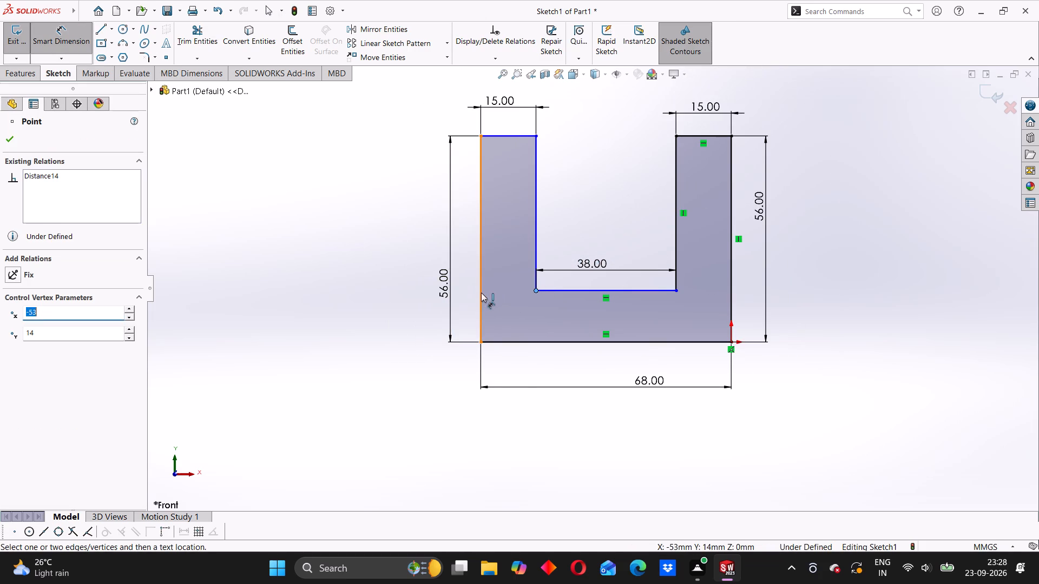
left_click(481, 293)
left_click(513, 299)
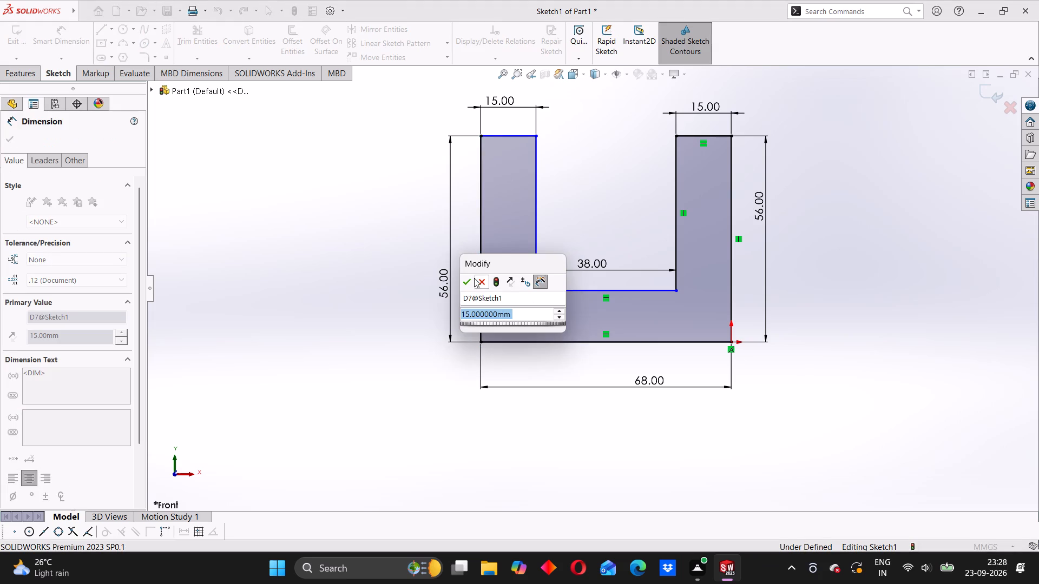
left_click(470, 278)
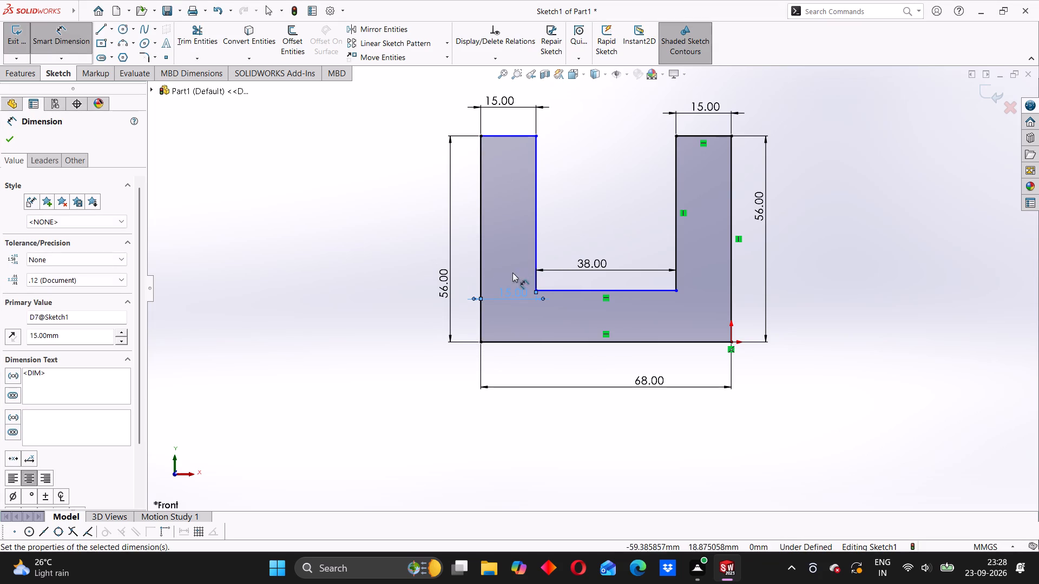
Delete the width dimension above the mirrored upright's top edge.
left_click(490, 107)
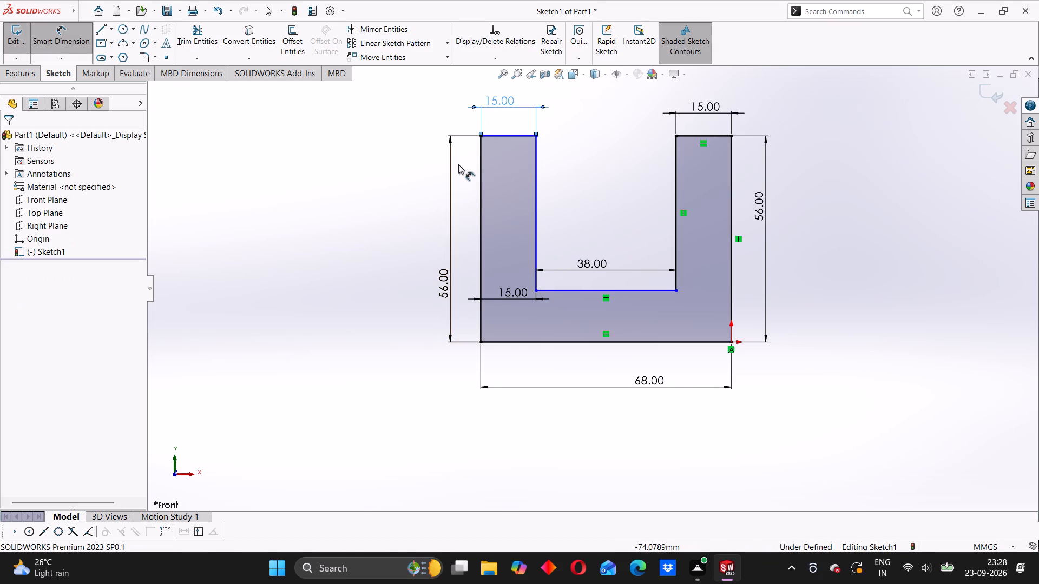
key("Delete")
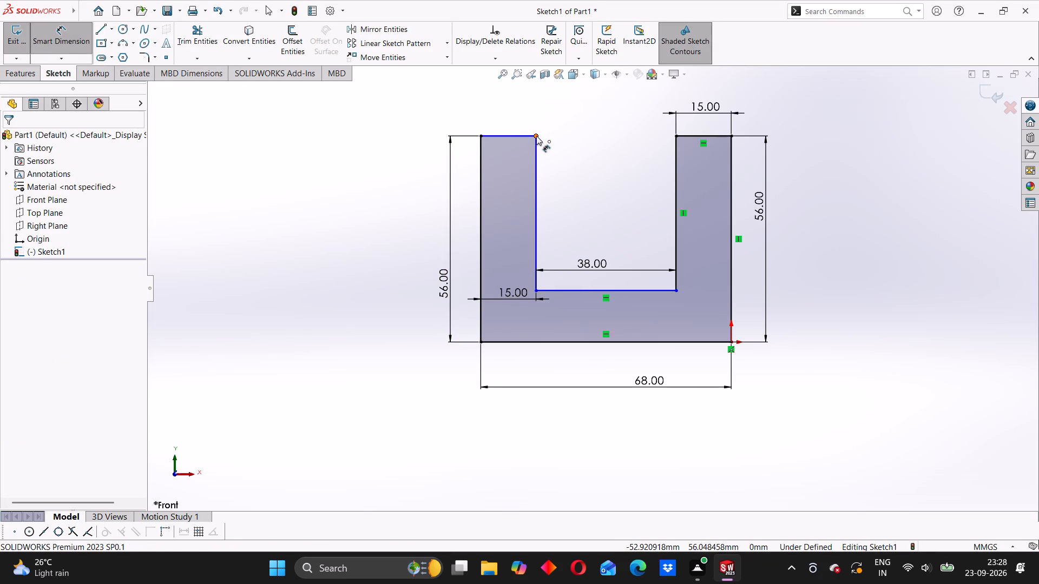
Dimension the gap between the uprights' top inner corners, and delete the existing gap dimension near the channel floor.
left_click(536, 136)
left_click(675, 138)
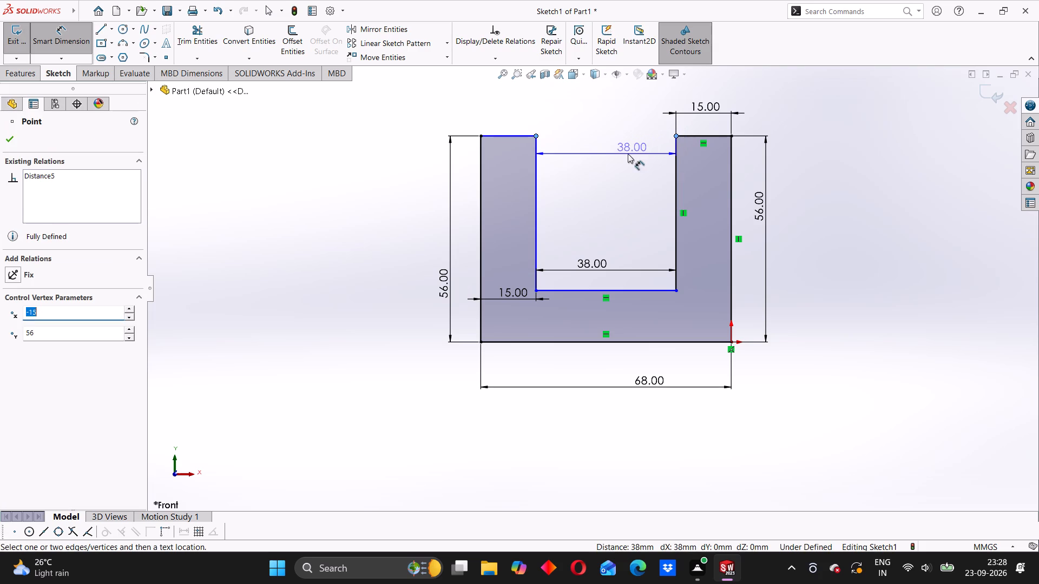
left_click(610, 148)
left_click(564, 128)
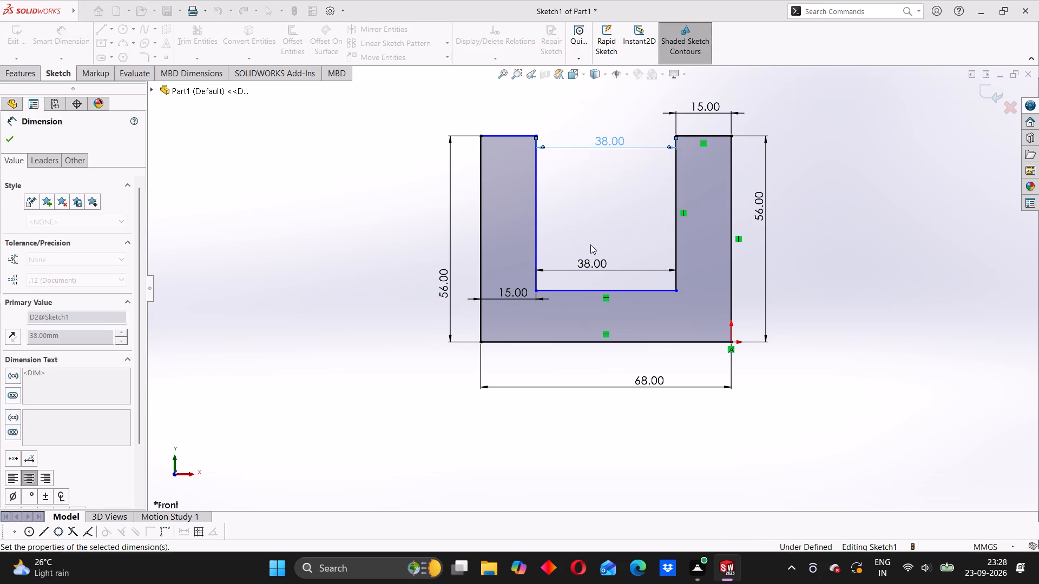
left_click(586, 267)
key("Delete")
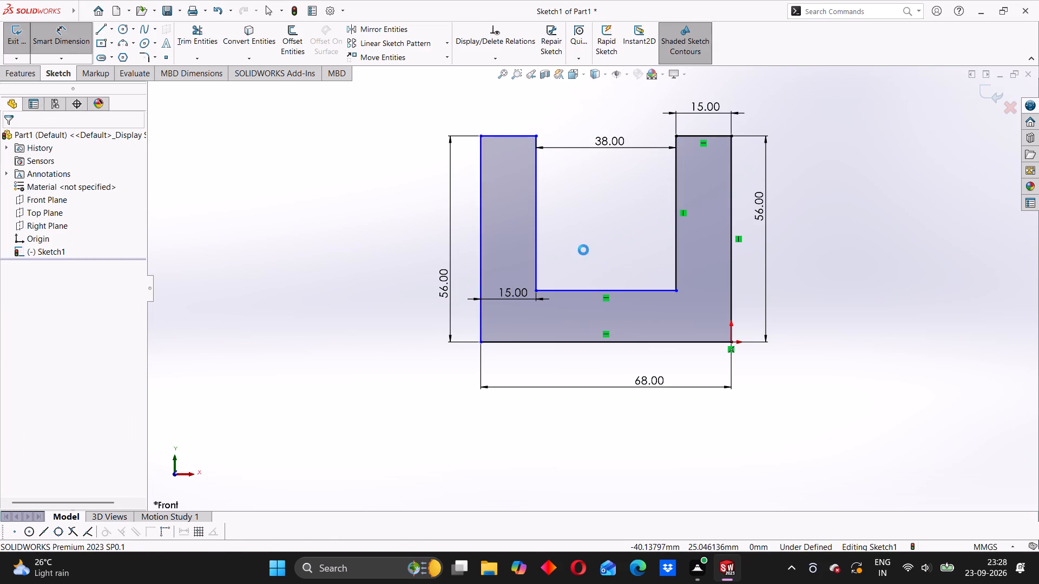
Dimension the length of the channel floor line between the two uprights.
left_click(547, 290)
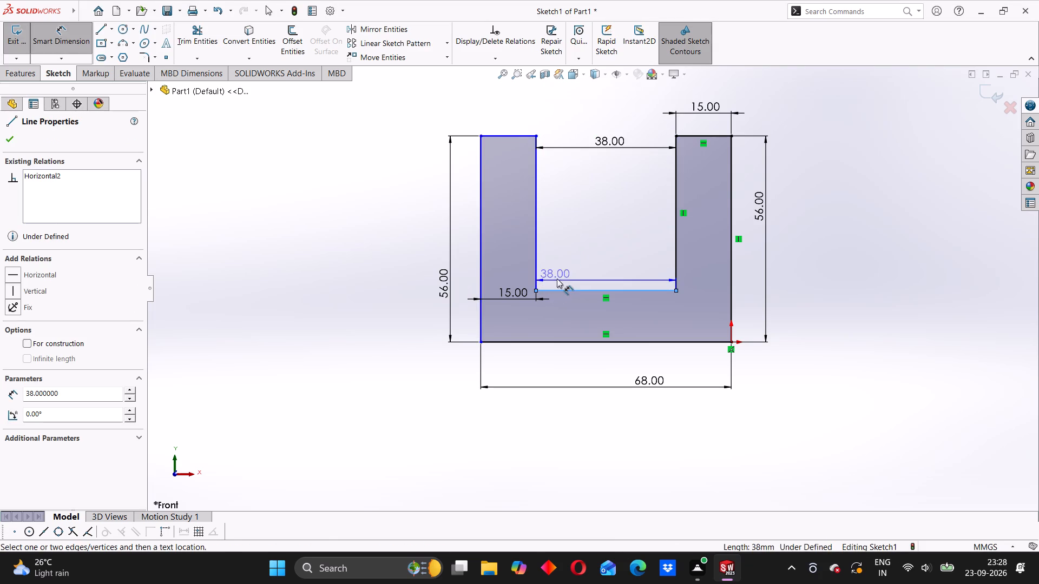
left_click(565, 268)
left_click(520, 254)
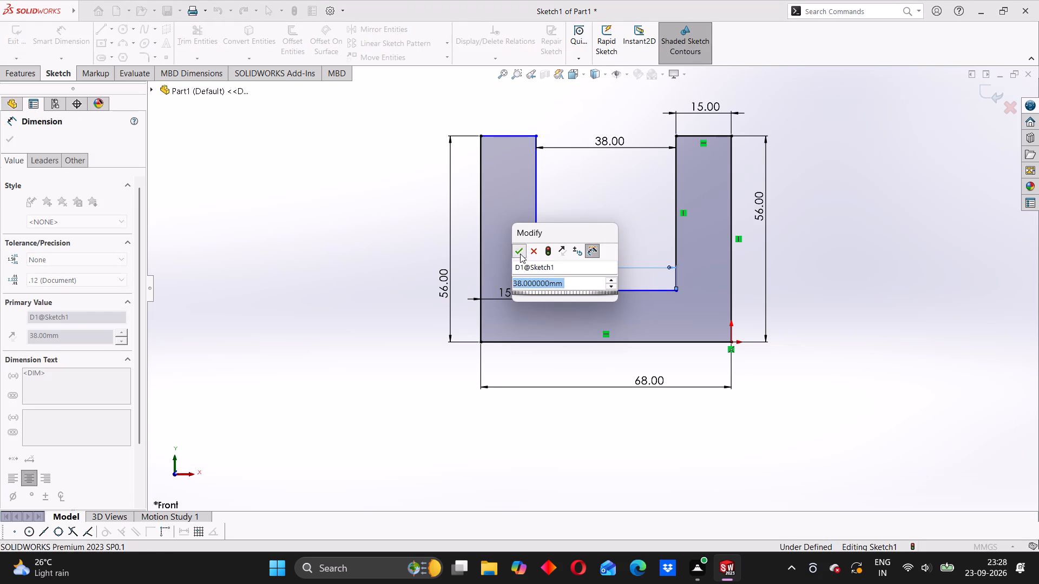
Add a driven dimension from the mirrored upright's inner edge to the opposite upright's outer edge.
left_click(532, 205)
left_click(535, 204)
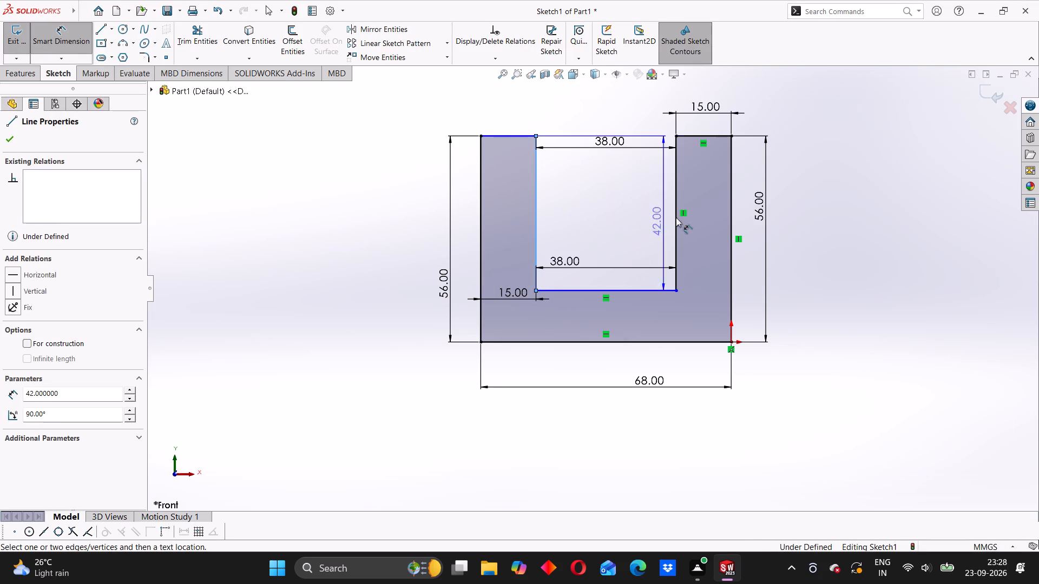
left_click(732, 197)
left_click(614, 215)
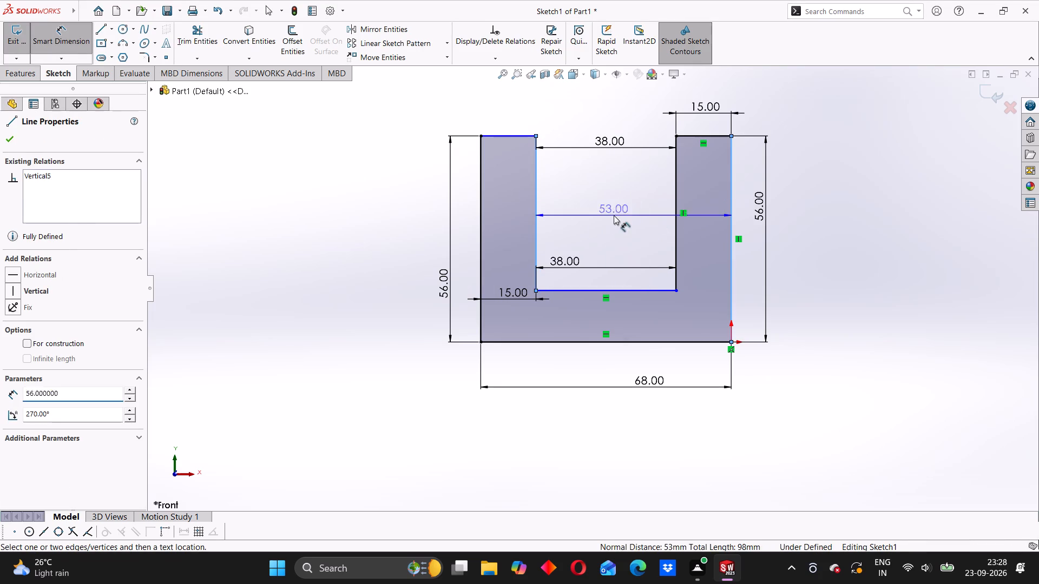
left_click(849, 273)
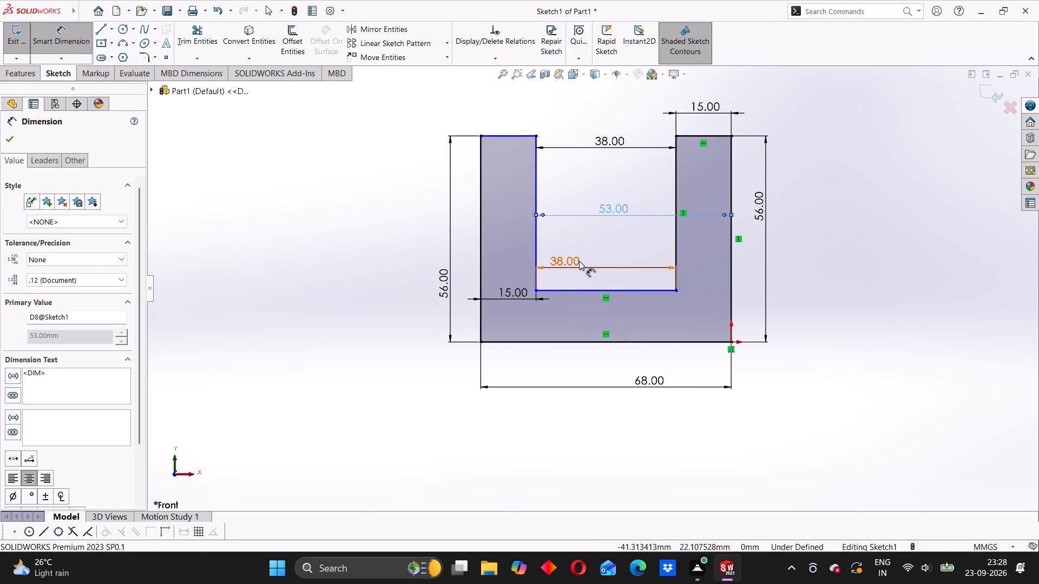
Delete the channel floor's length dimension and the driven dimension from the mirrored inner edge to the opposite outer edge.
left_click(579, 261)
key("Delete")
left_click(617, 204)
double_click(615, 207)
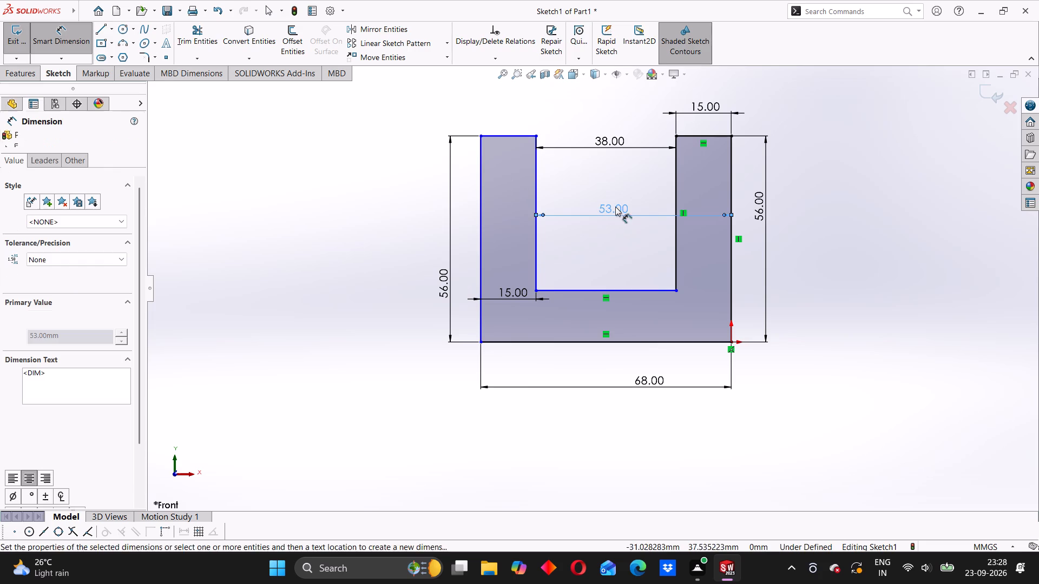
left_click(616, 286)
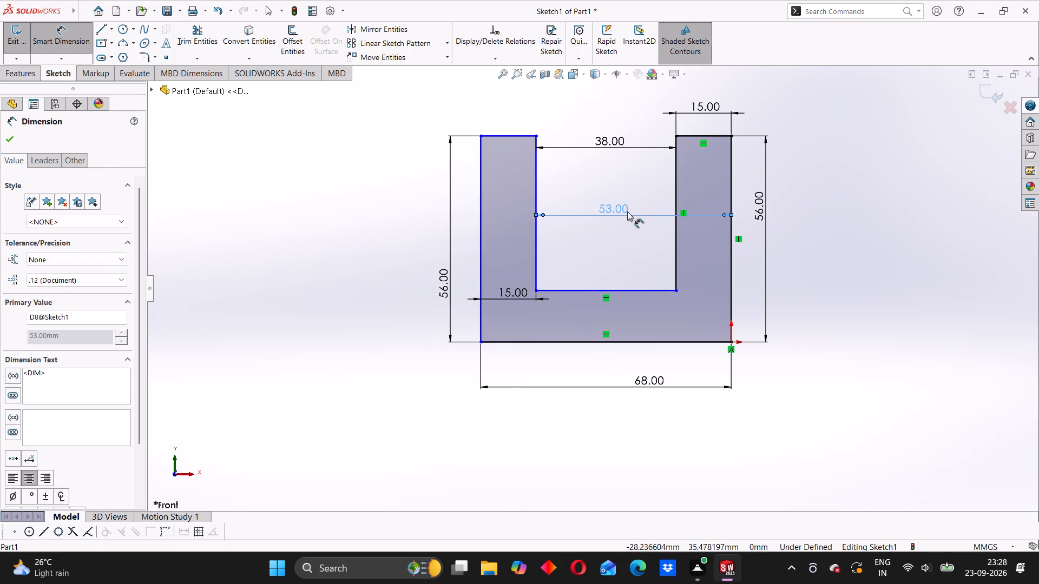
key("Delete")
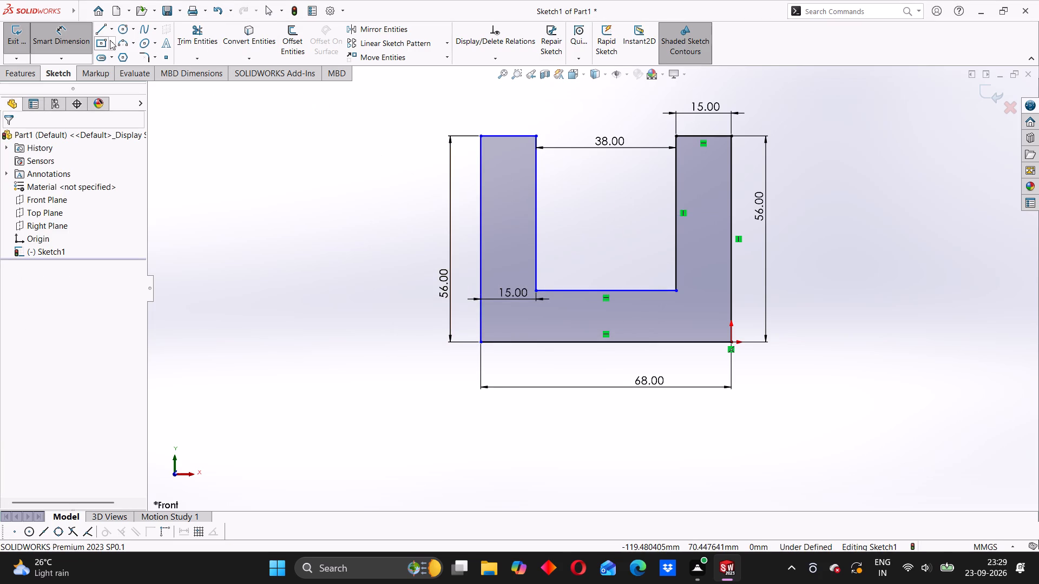
Add a driving dimension from the mirrored upright's inner edge to the opposite upright's outer edge.
left_click_drag(538, 232, 547, 232)
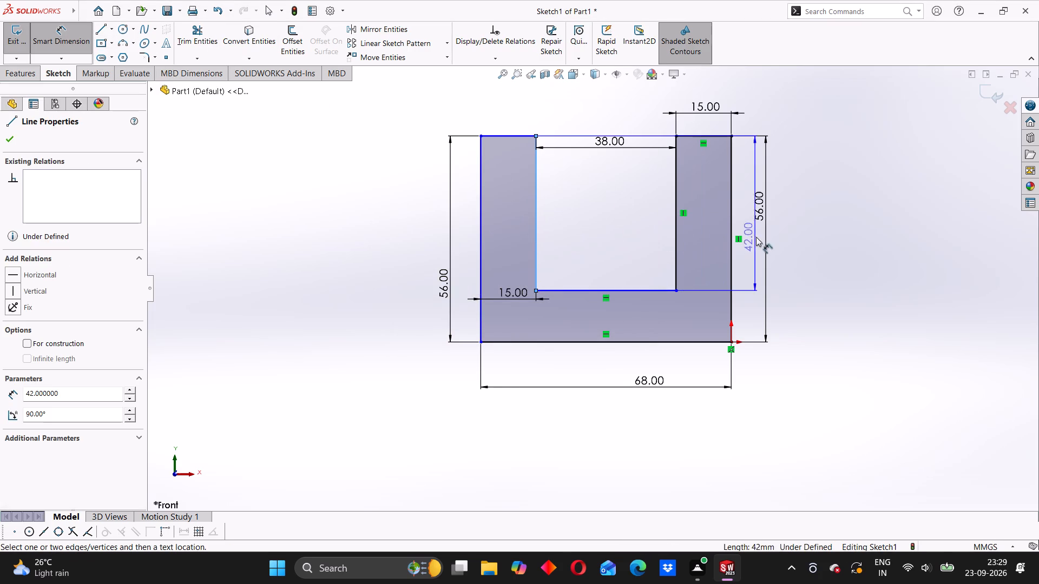
left_click(731, 242)
left_click(590, 255)
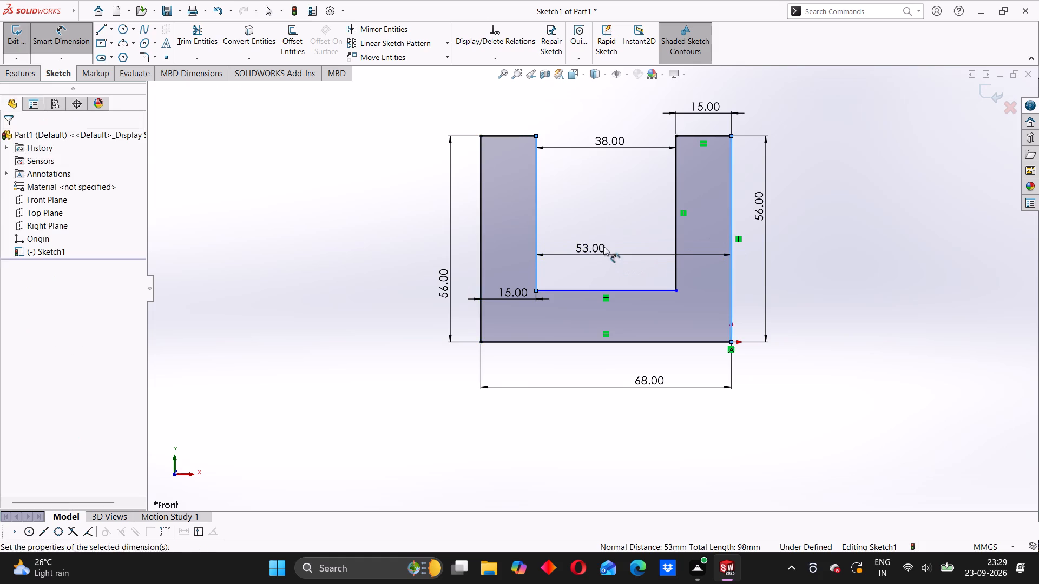
left_click(546, 233)
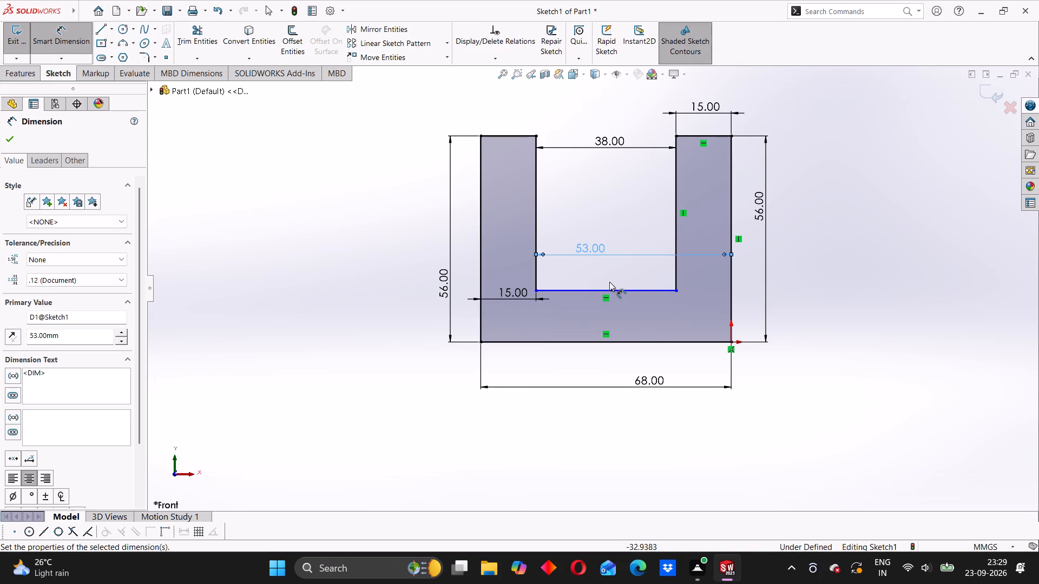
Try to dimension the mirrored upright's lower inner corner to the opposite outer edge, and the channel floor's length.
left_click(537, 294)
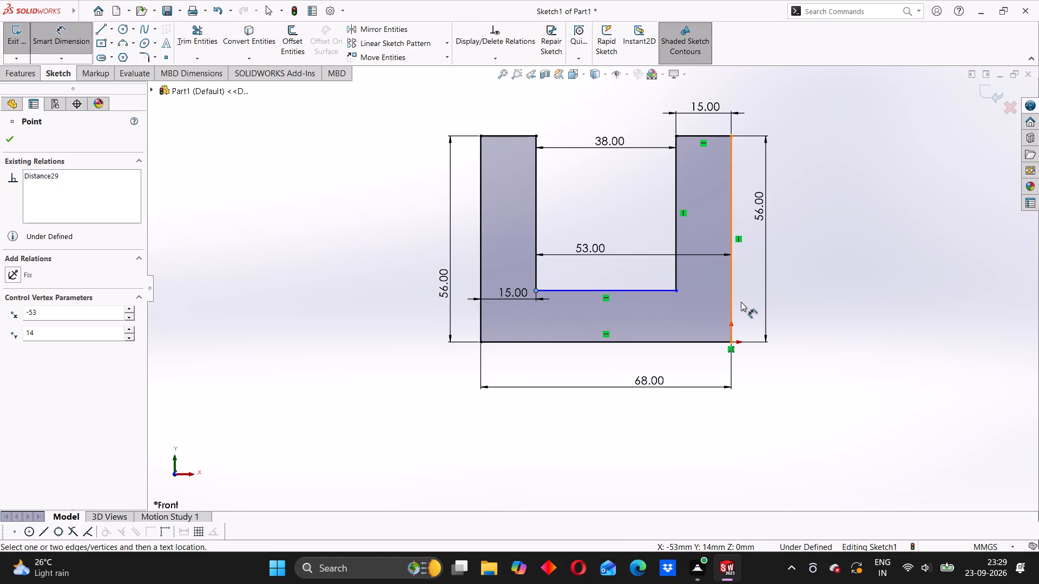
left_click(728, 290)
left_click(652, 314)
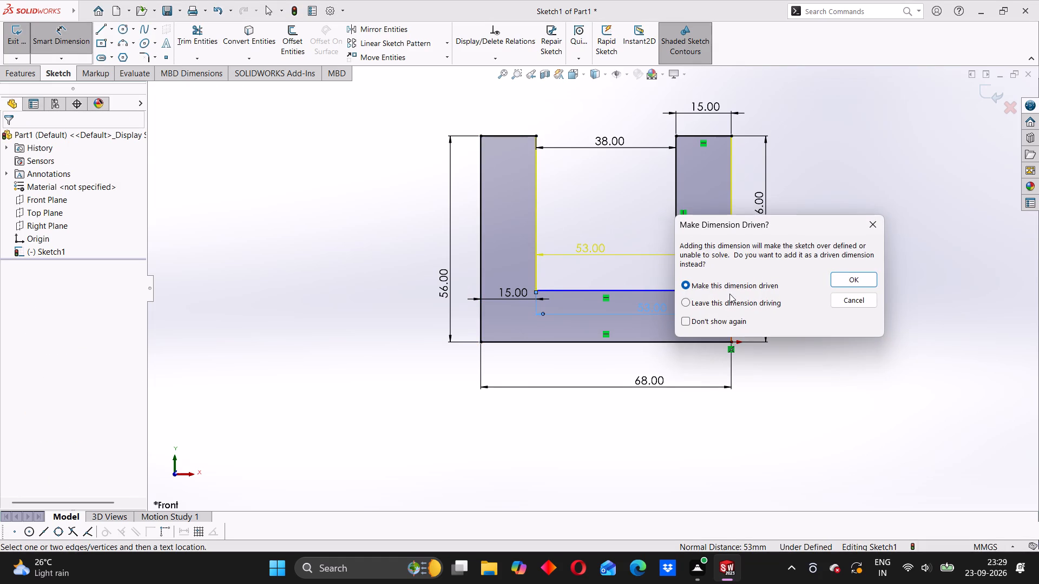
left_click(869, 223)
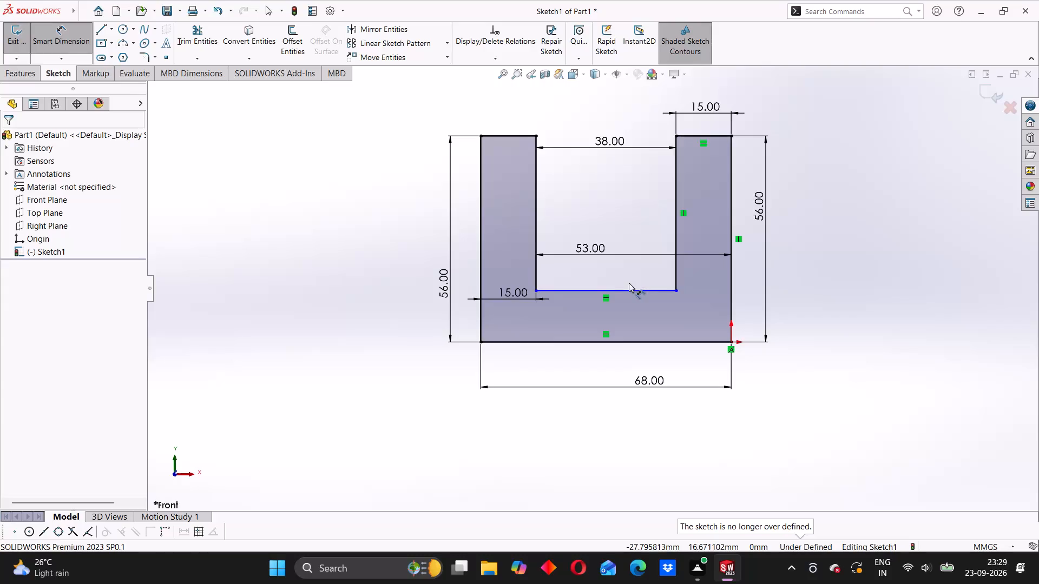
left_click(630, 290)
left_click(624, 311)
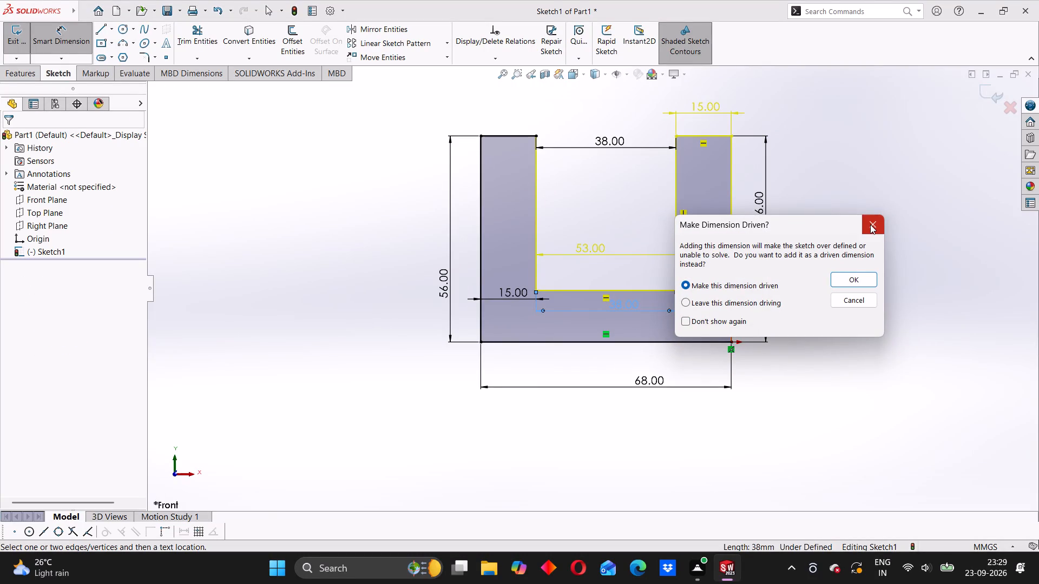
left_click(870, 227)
Dimension the base thickness between the channel floor and the profile's bottom edge.
left_click(631, 291)
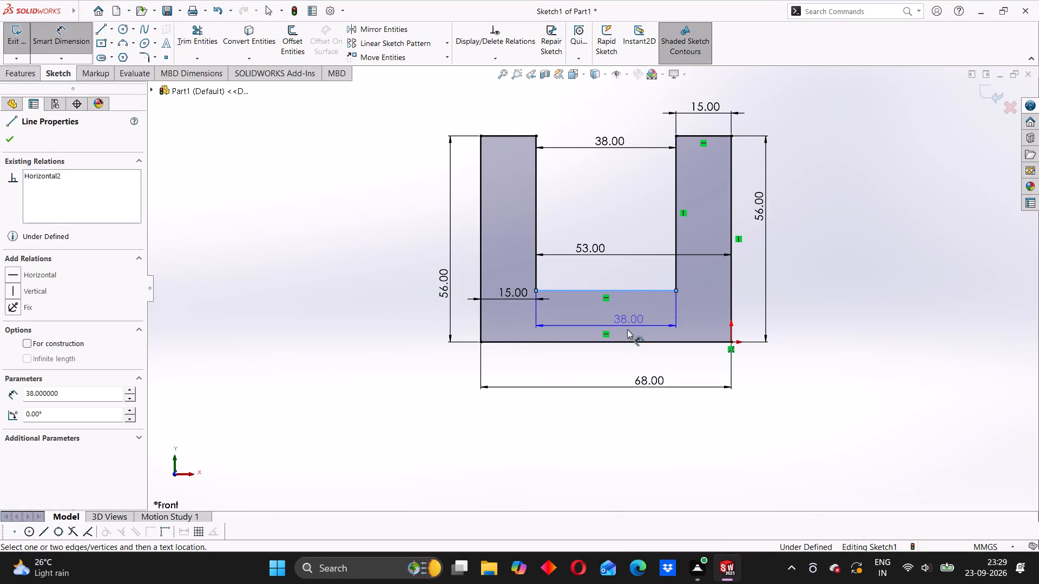
left_click(628, 340)
left_click(637, 318)
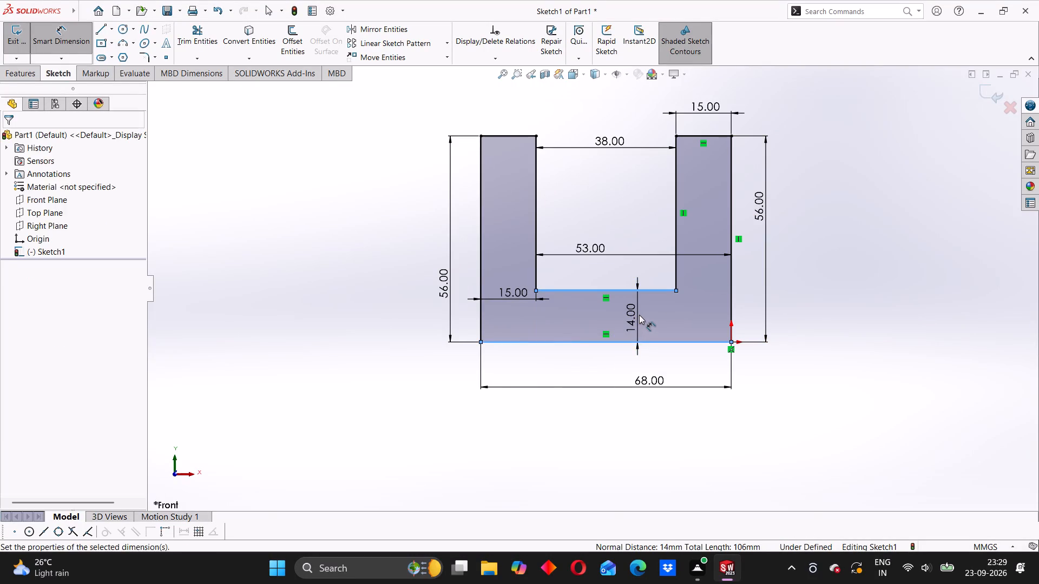
left_click(595, 297)
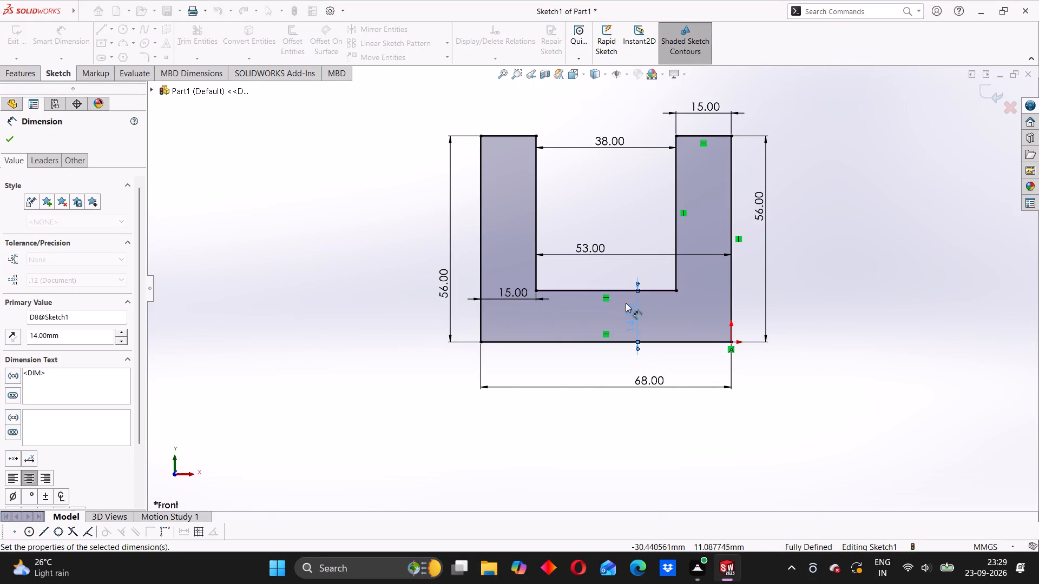
left_click(777, 266)
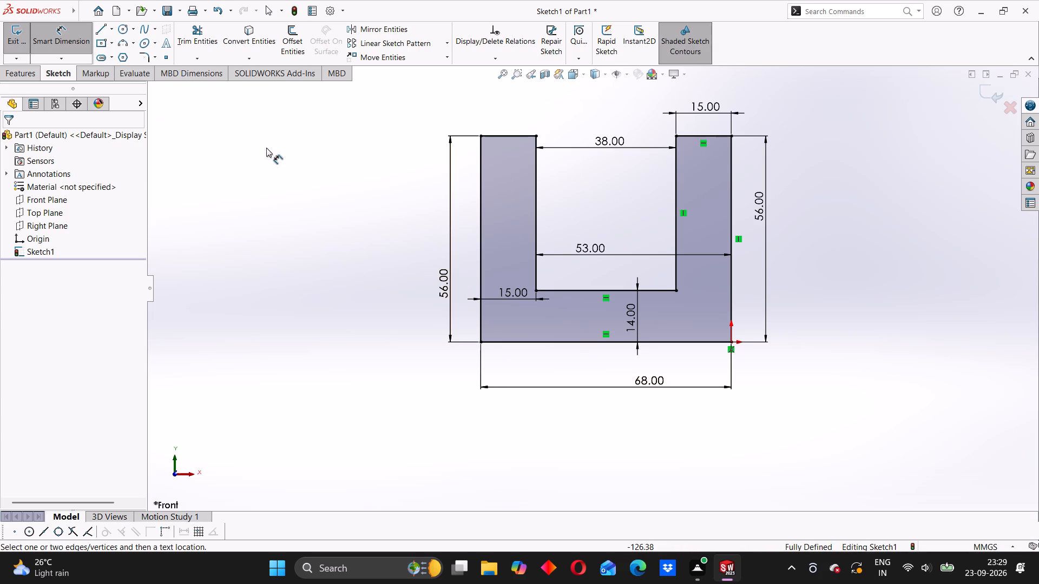
left_click(361, 236)
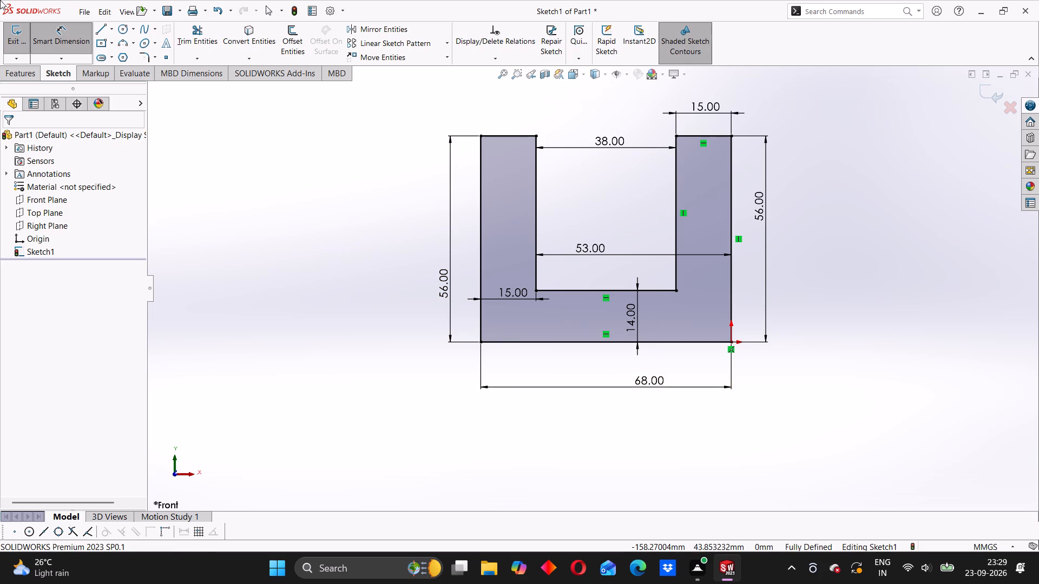
Extrude the U-shaped profile 34 mm with a Mid Plane end condition.
left_click(11, 74)
left_click(21, 47)
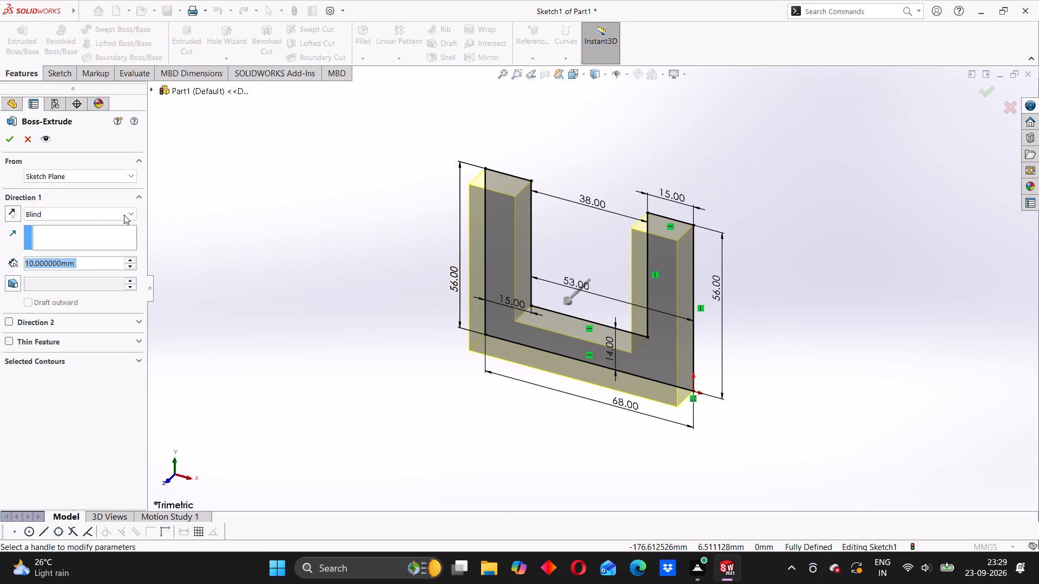
left_click(80, 214)
left_click(78, 273)
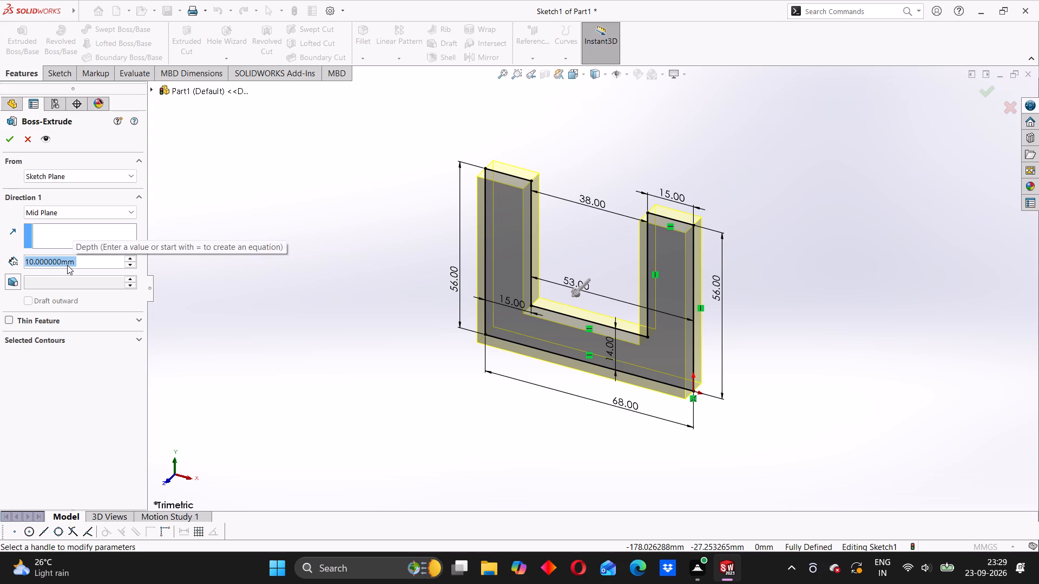
type("34")
key("Return")
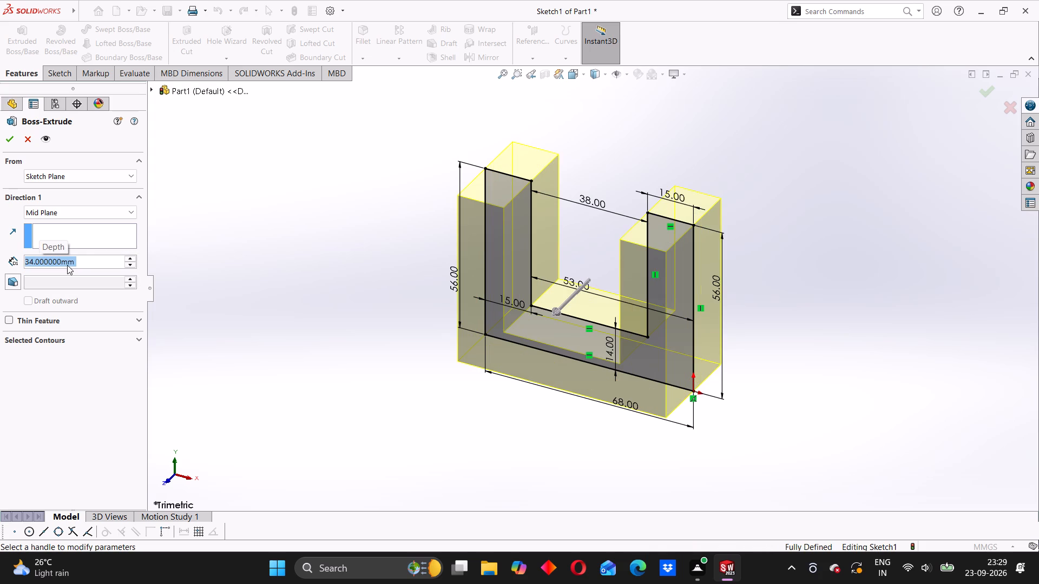
middle_click_drag(542, 453, 521, 453)
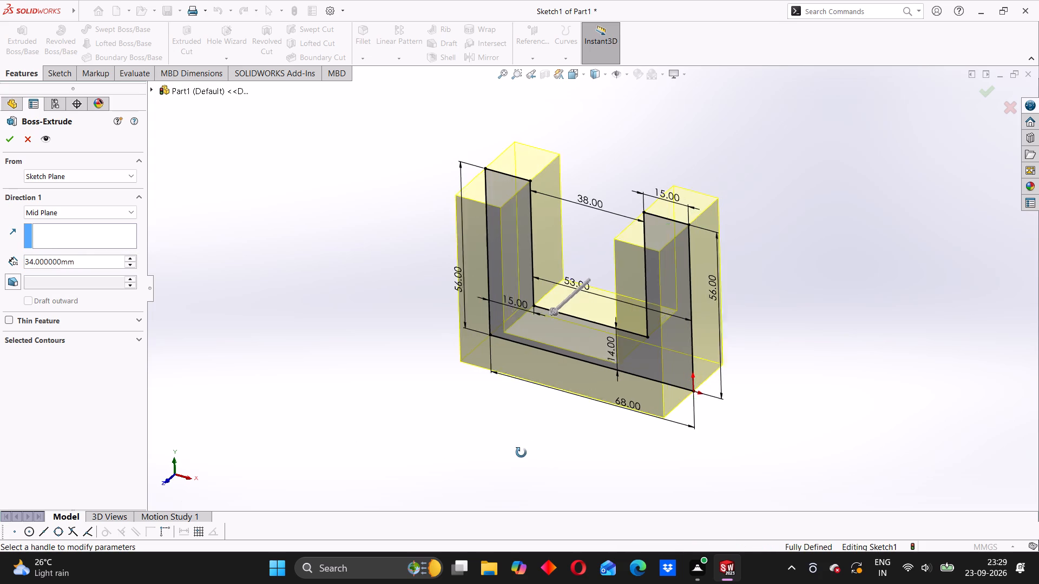
middle_click_drag(521, 453, 594, 366)
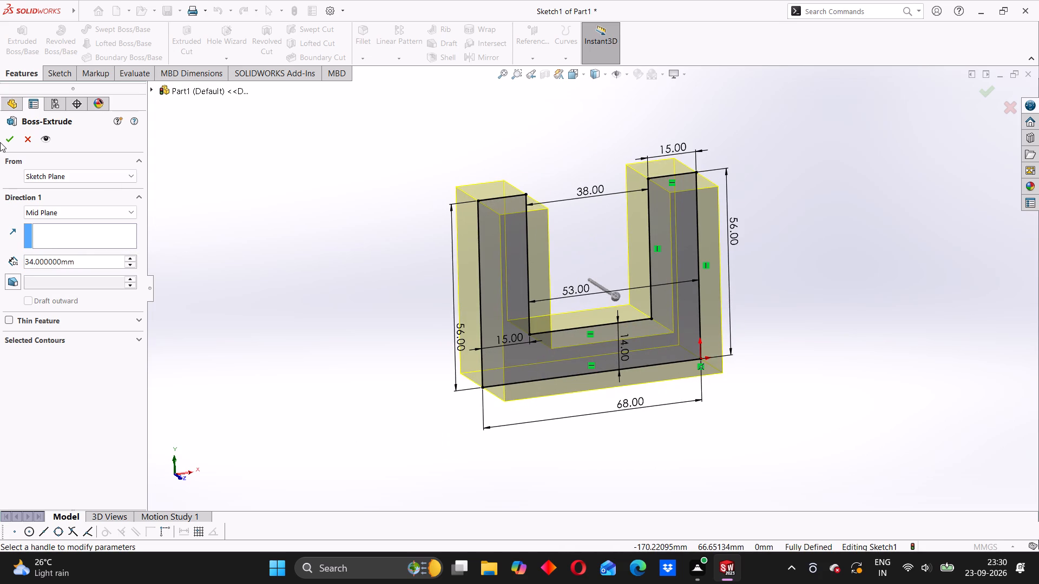
left_click(7, 140)
Examine the extruded U-shaped body from several angles.
middle_click_drag(603, 343, 602, 349)
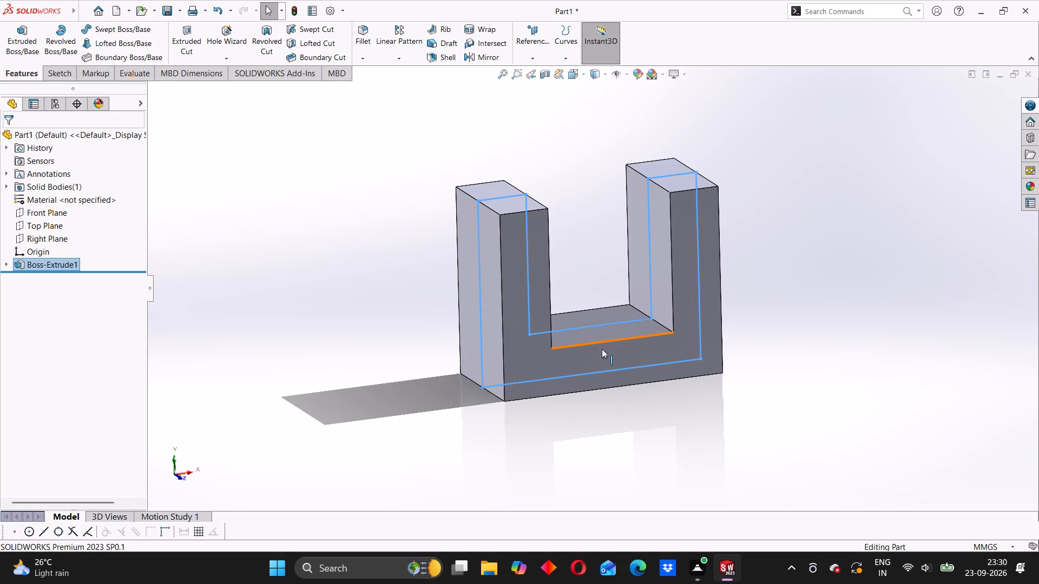
middle_click_drag(602, 349, 469, 391)
key("Escape")
middle_click_drag(502, 355, 569, 330)
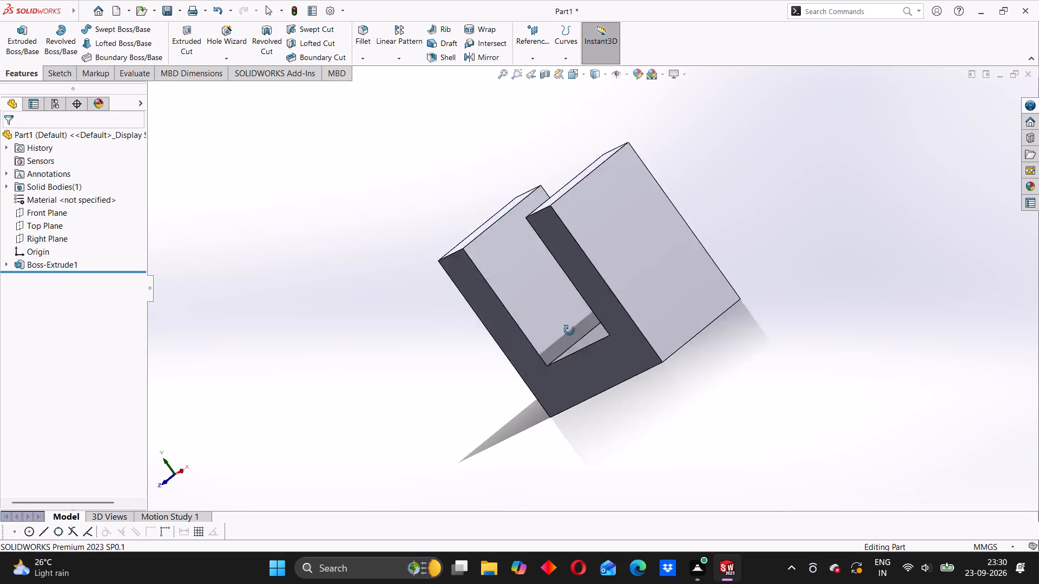
middle_click_drag(569, 330, 600, 308)
scroll(553, 274, "down", 2)
scroll(553, 274, "up", 4)
middle_click_drag(523, 413, 512, 312)
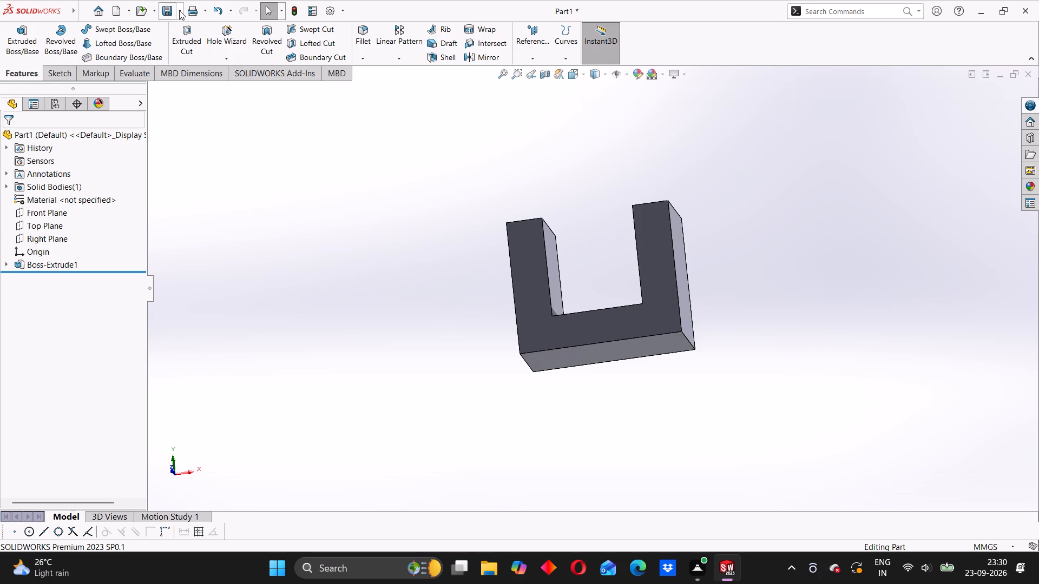
Save the part under the name FORK in the ASSEMBLY 1 folder.
left_click(178, 13)
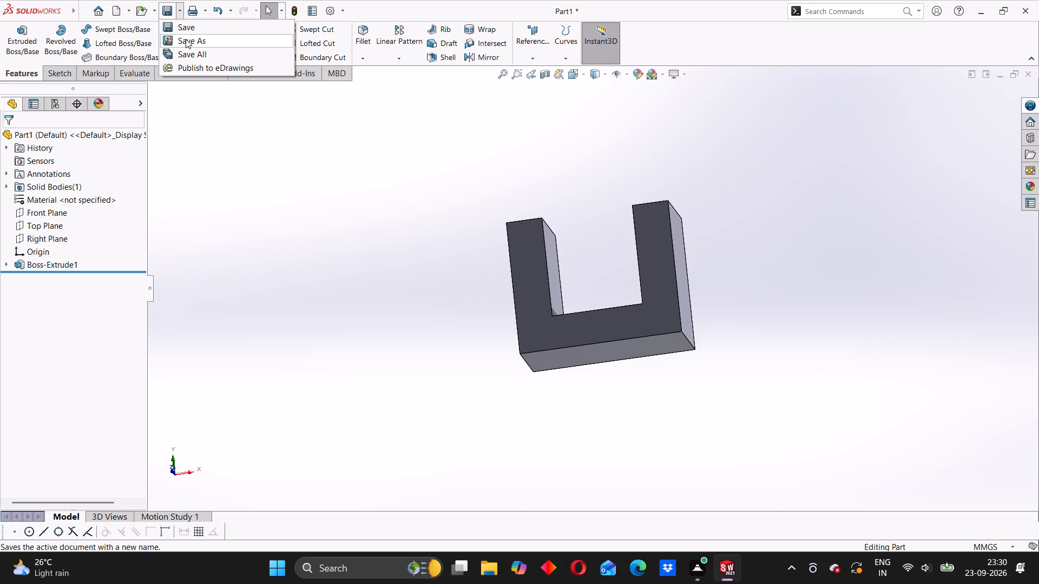
left_click(186, 39)
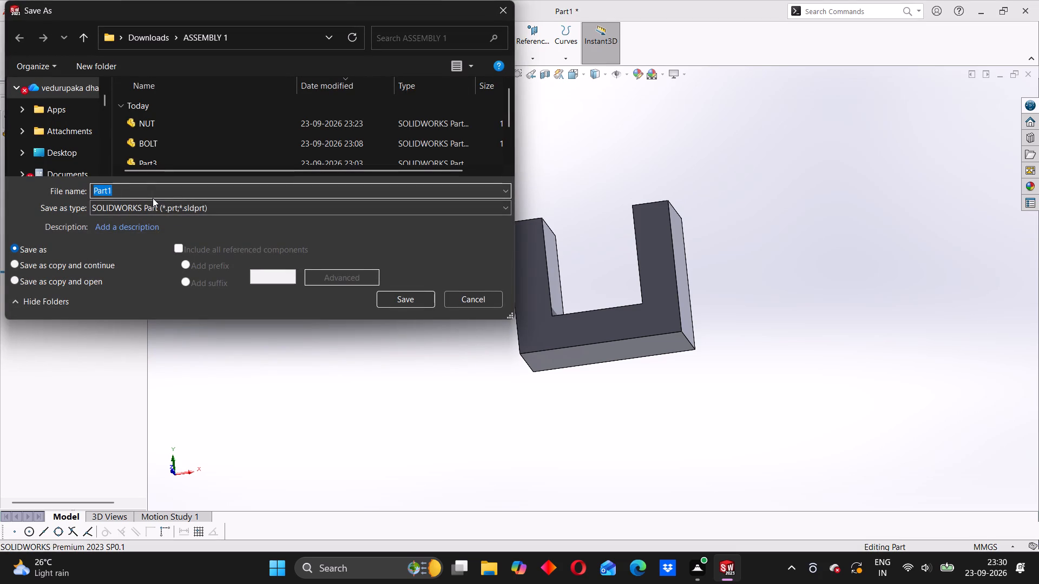
type("FOR")
left_click(394, 304)
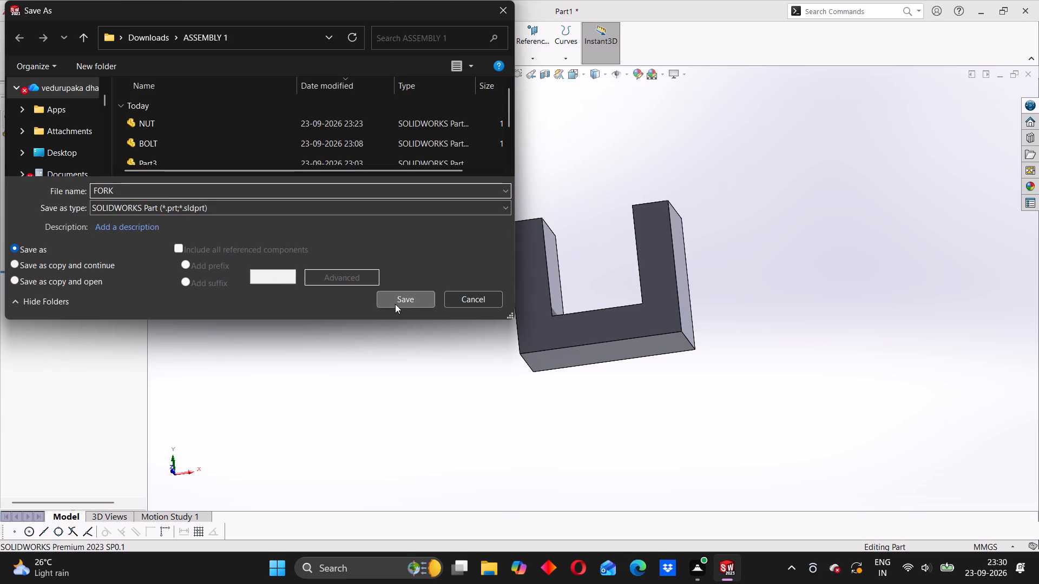
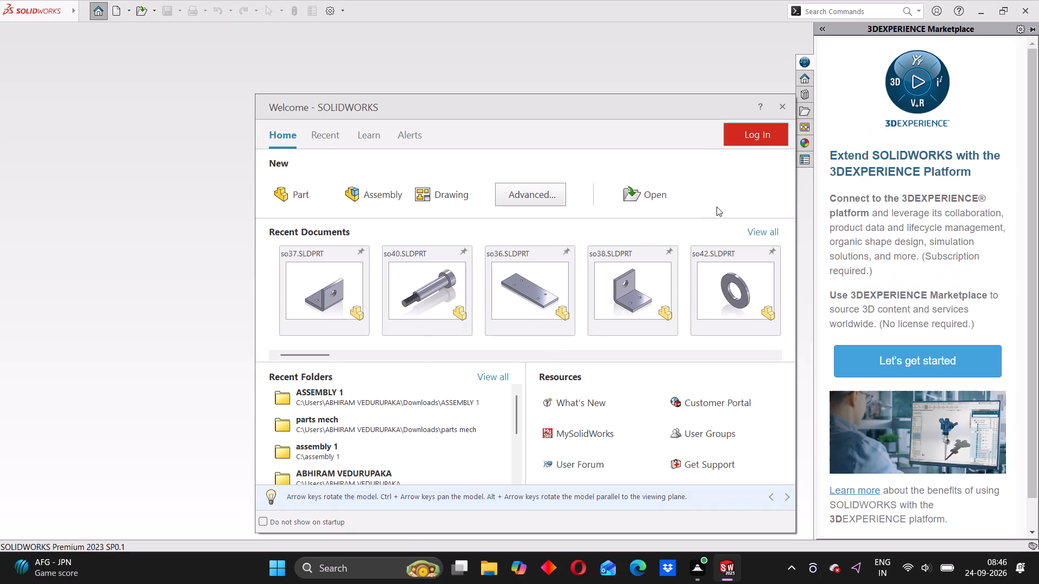
Open the recent part document FORK.
left_click(761, 233)
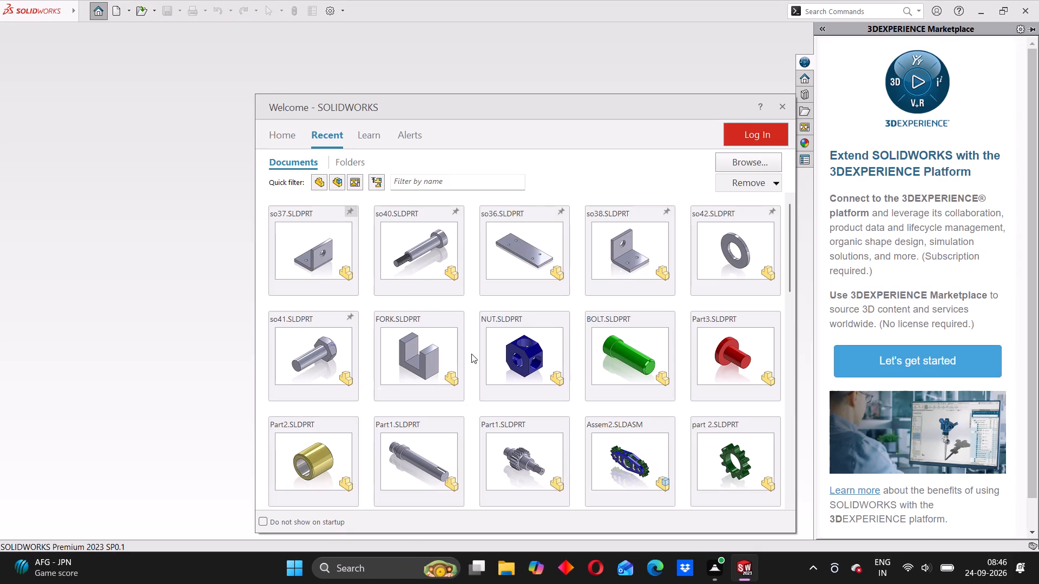
left_click(422, 357)
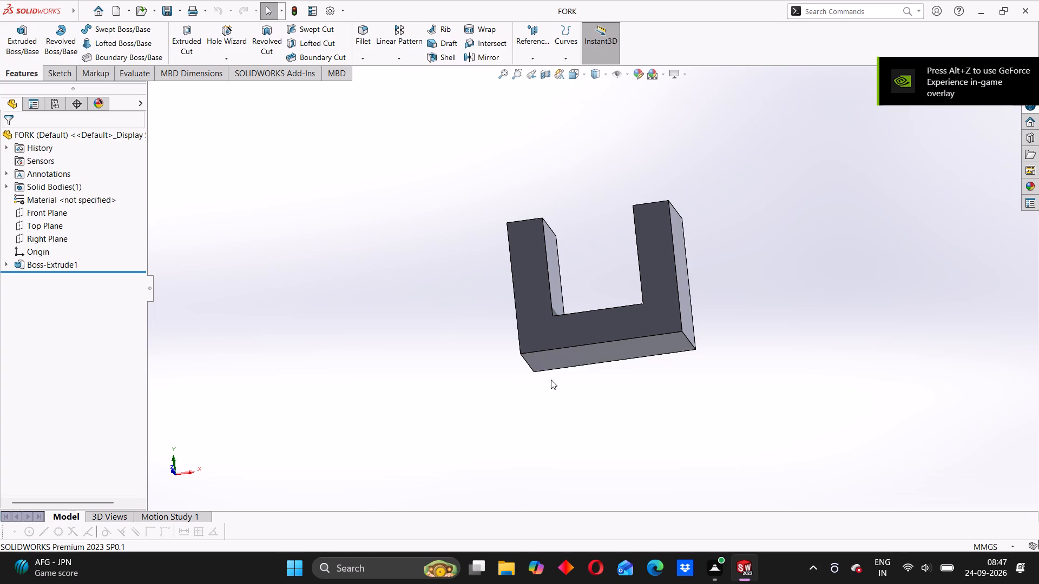
Sketch a circle of about 11.2 mm radius centred on the outer base face of the U-shaped body.
middle_click_drag(584, 421, 543, 289)
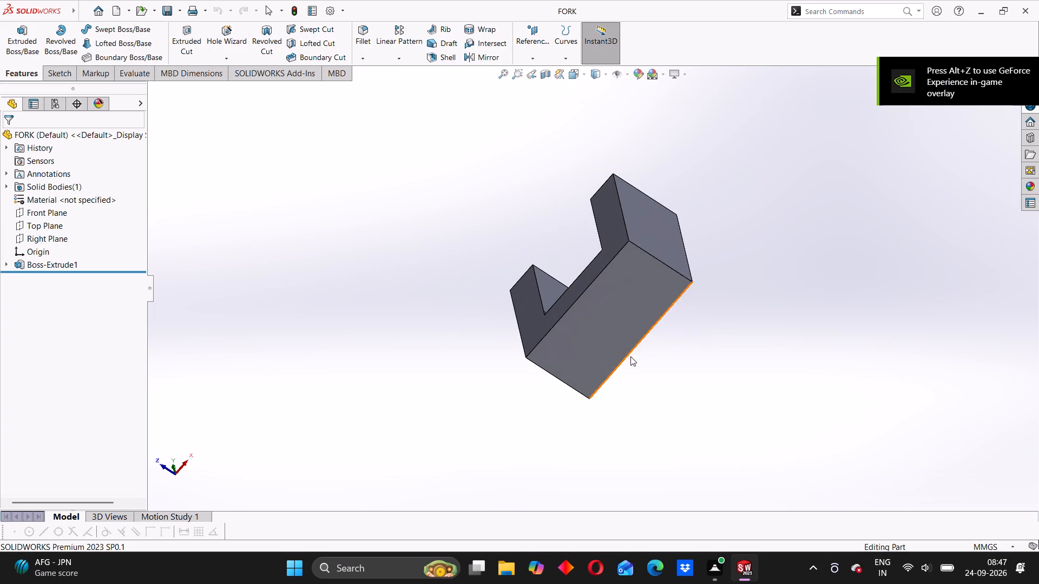
left_click(608, 315)
left_click(655, 283)
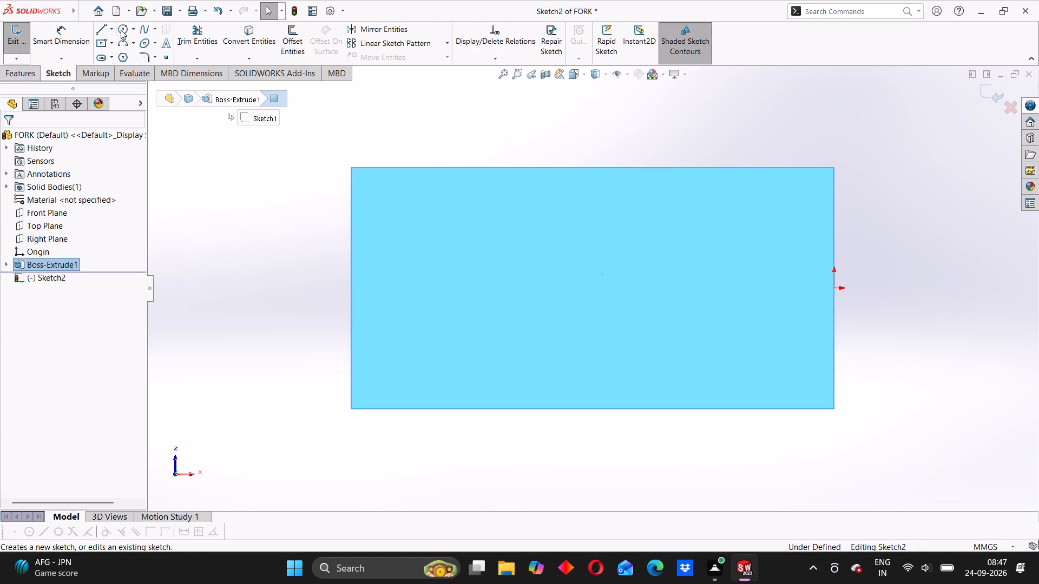
left_click(121, 30)
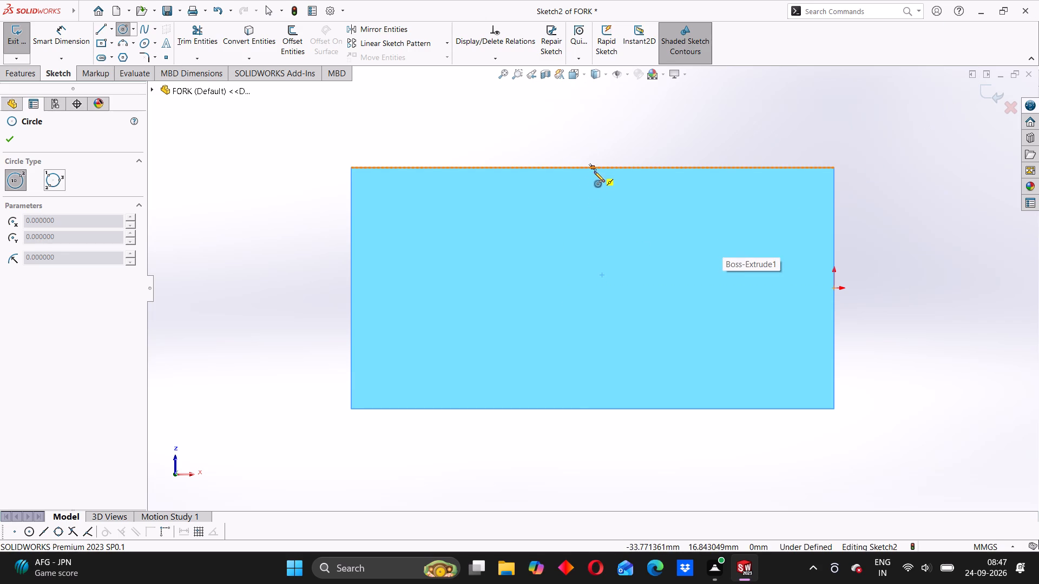
left_click(591, 288)
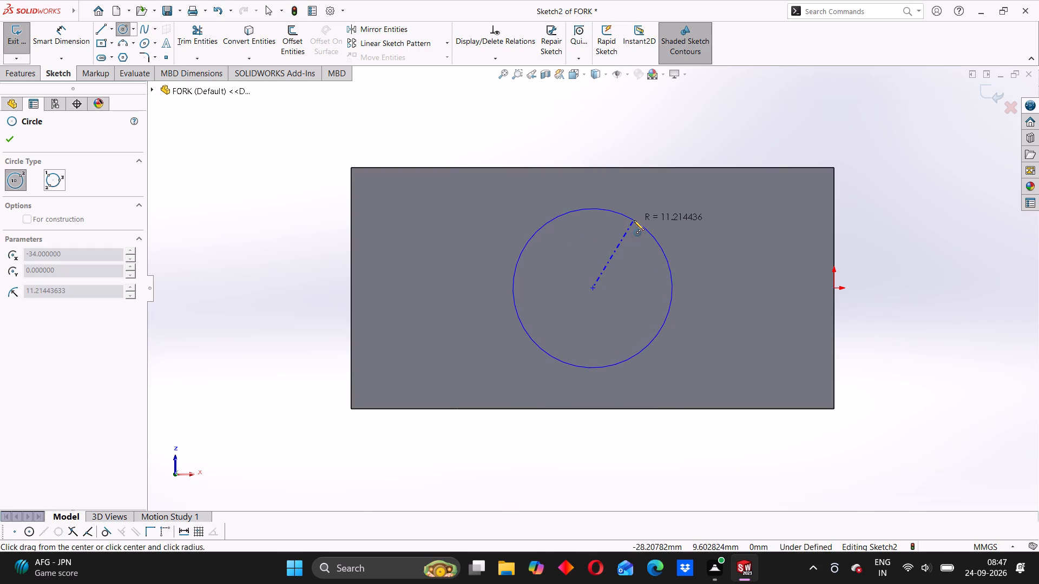
left_click(634, 220)
Dimension the circle's diameter as 34 mm.
left_click(60, 45)
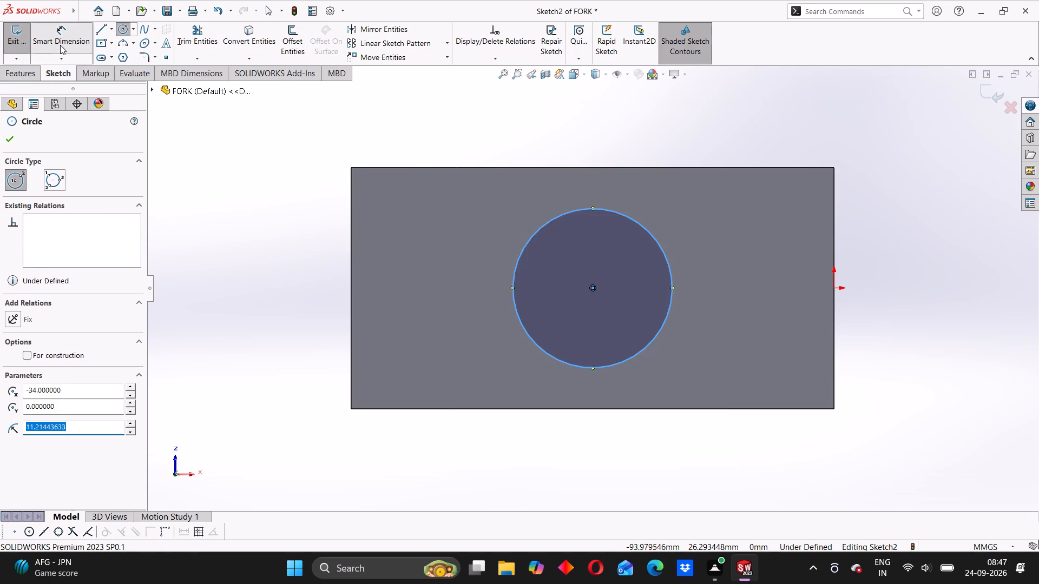
left_click(530, 243)
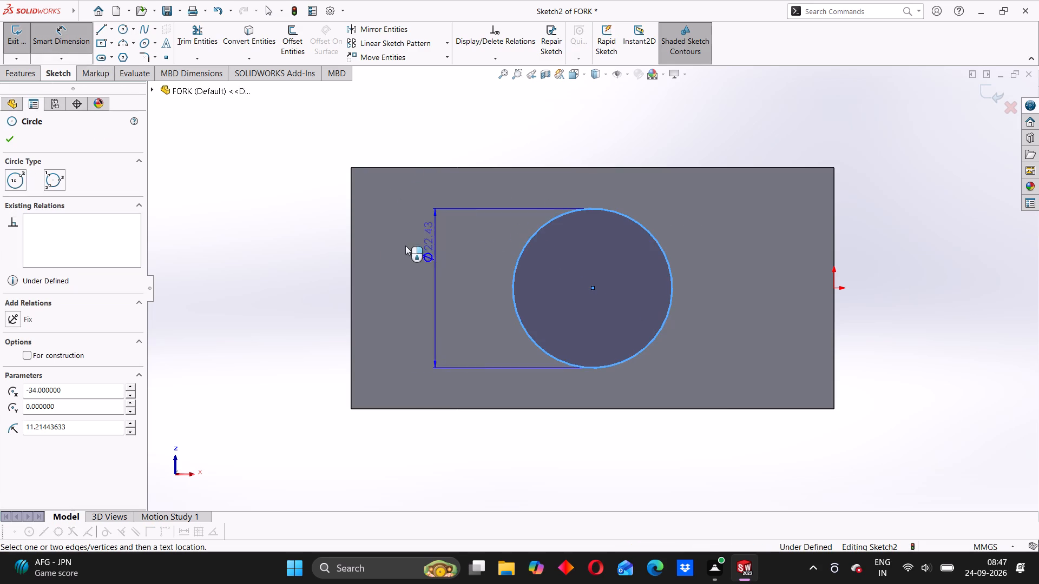
left_click(339, 242)
type("34")
key("Return")
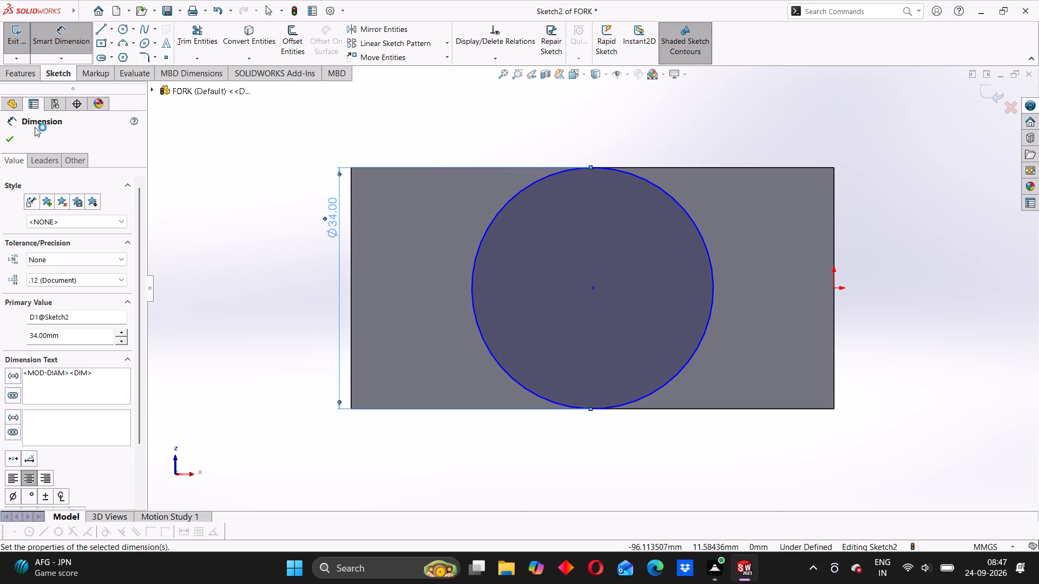
Extrude the circle as a Blind boss 20 mm outward from the fork's base, merged with the body.
middle_click_drag(450, 267, 371, 300)
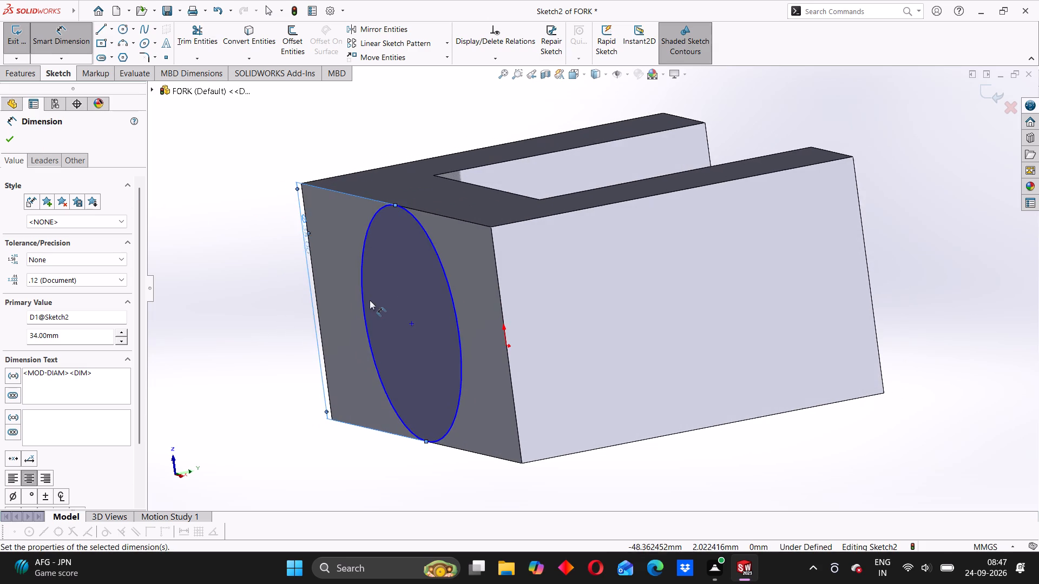
scroll(370, 300, "up", 2)
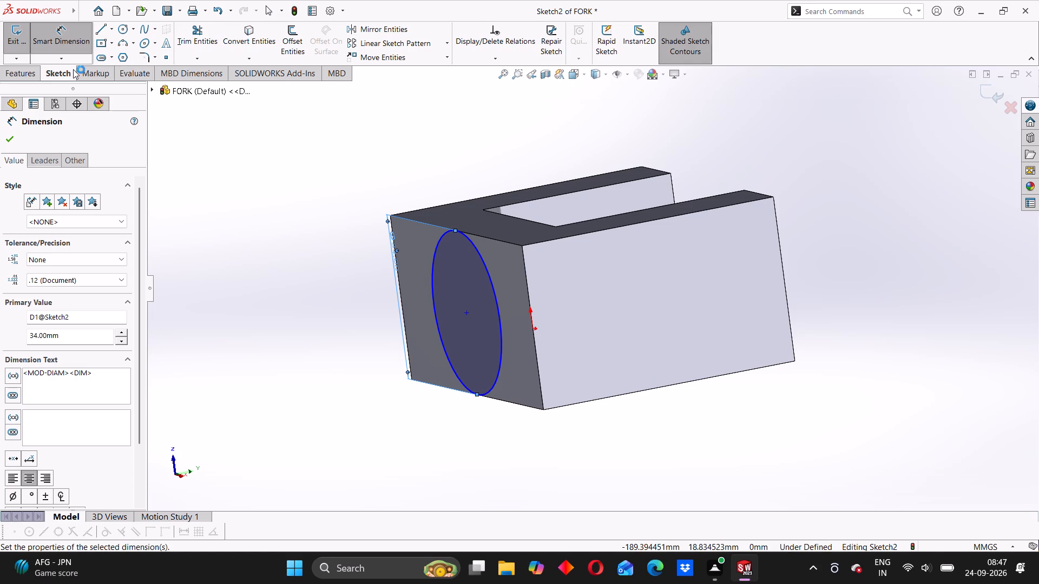
left_click(11, 75)
left_click(28, 36)
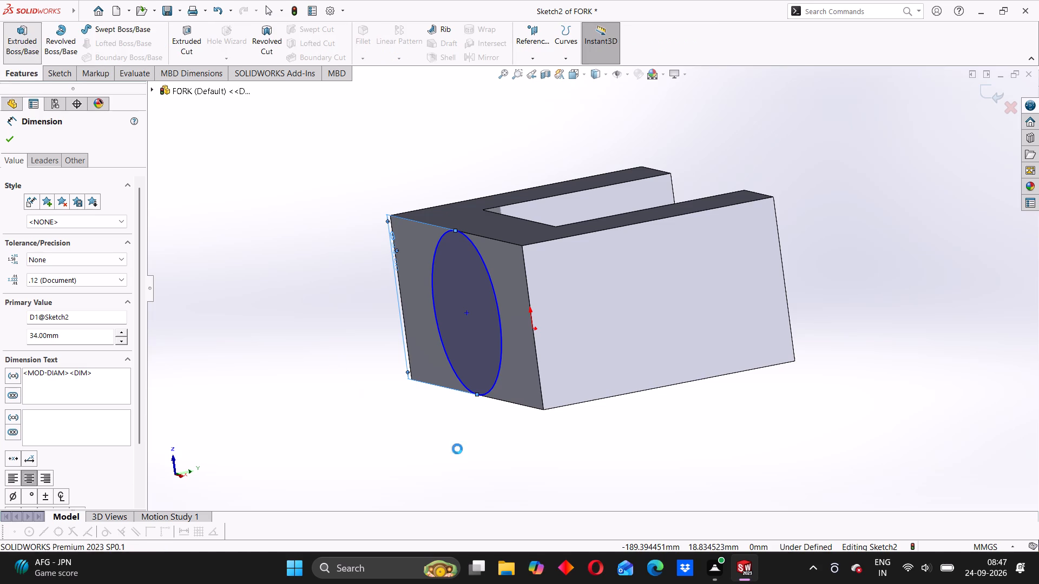
scroll(468, 389, "down", 1)
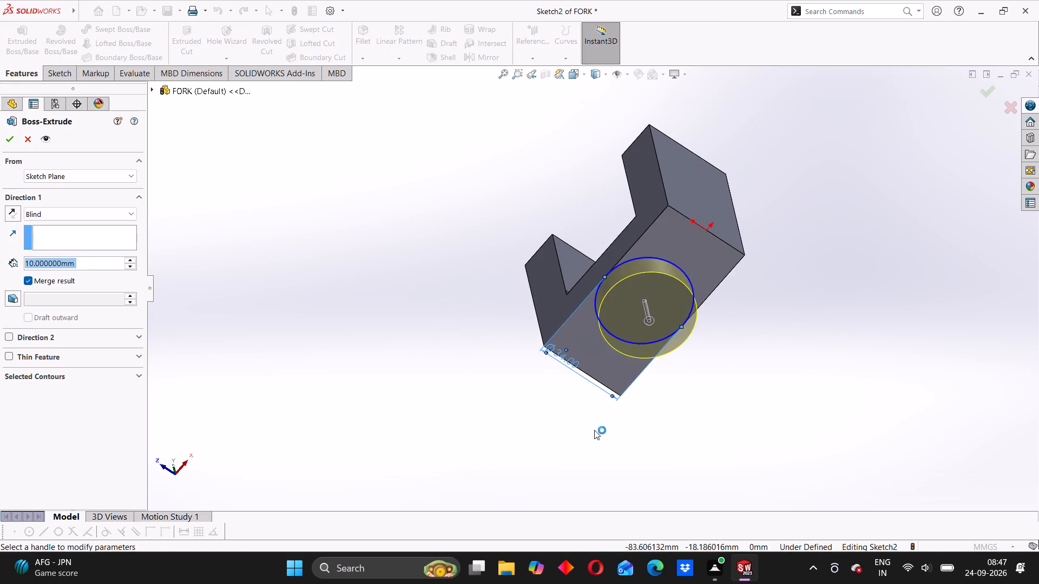
middle_click_drag(594, 430, 676, 432)
left_click_drag(78, 263, 55, 263)
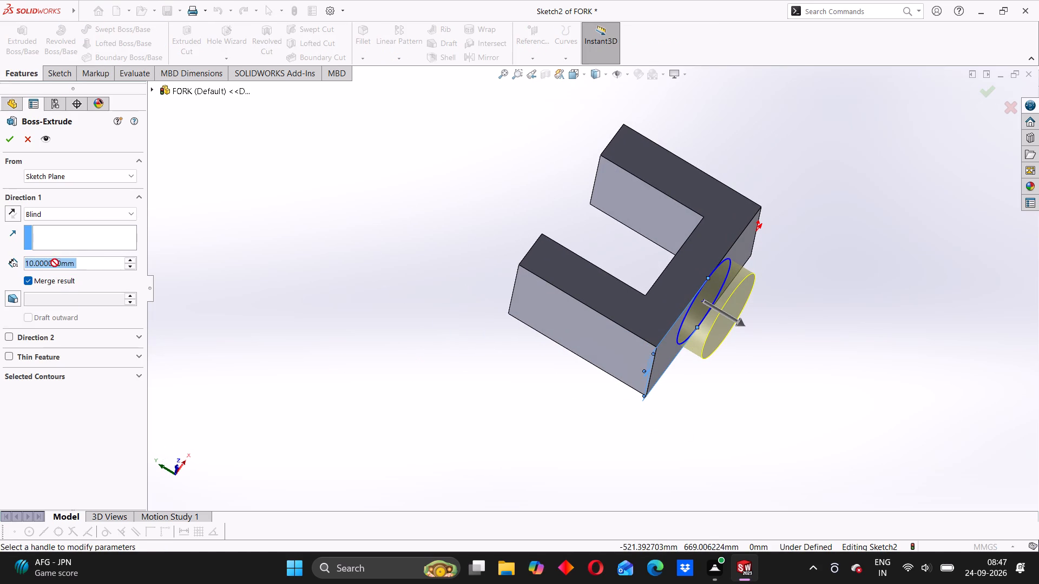
left_click_drag(55, 263, 11, 266)
type("20")
key("Return")
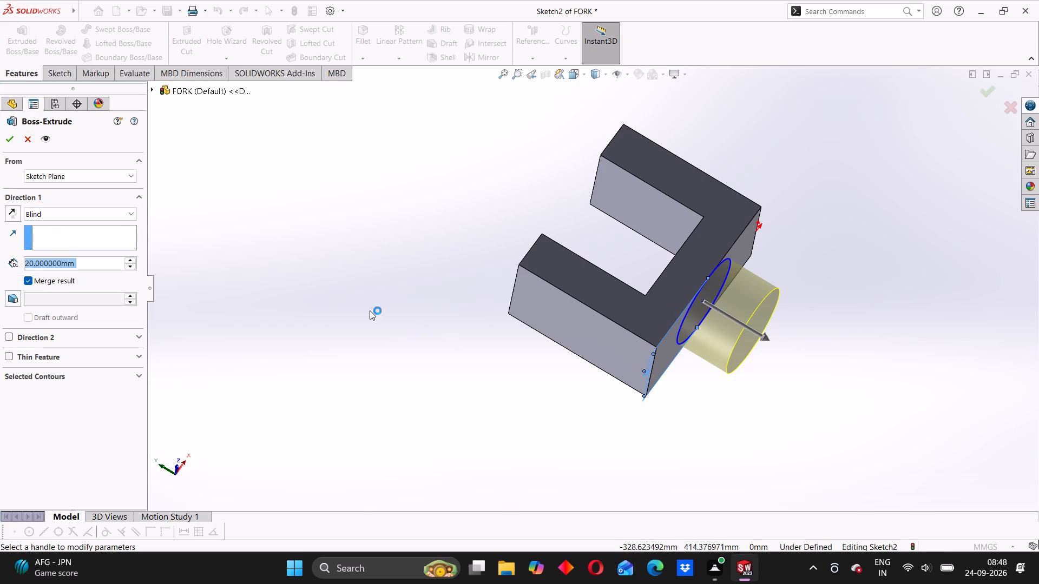
left_click(6, 140)
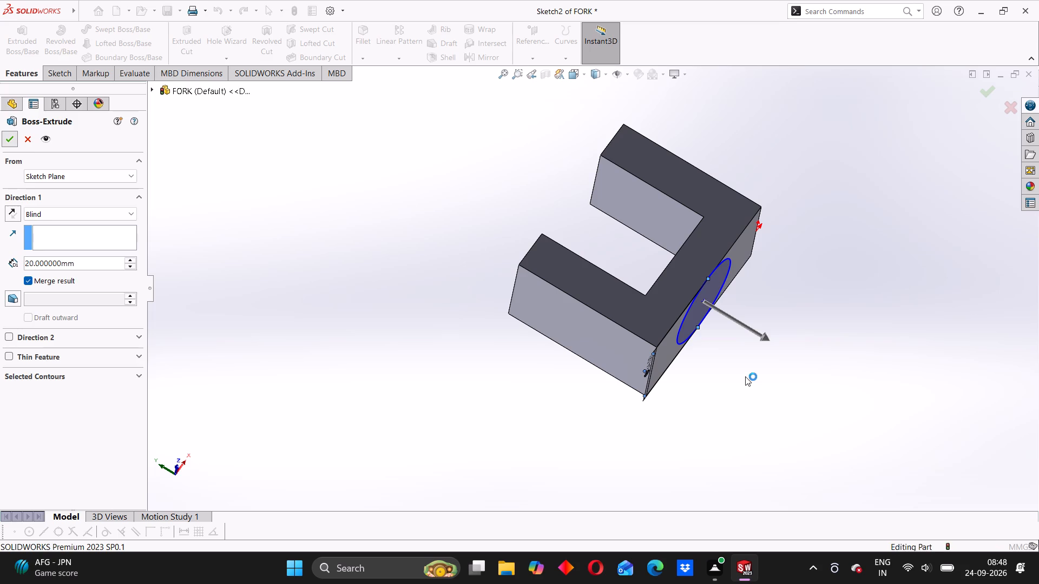
Start the Fillet command for the fork body.
middle_click_drag(778, 350, 589, 314)
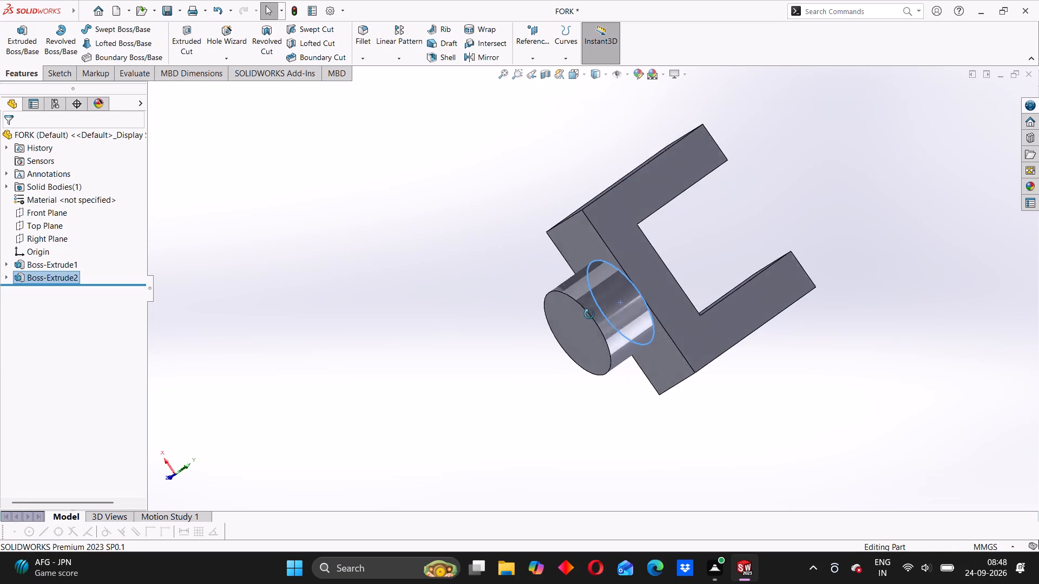
middle_click_drag(589, 314, 593, 308)
middle_click_drag(593, 308, 630, 282)
middle_click_drag(622, 291, 582, 314)
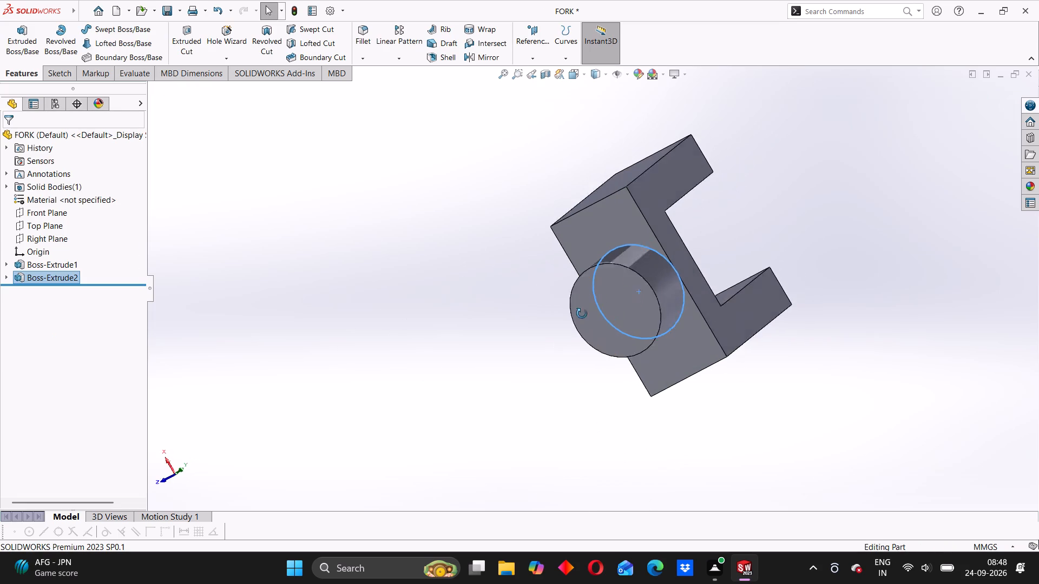
middle_click_drag(582, 314, 502, 339)
left_click(409, 317)
middle_click_drag(422, 300, 531, 294)
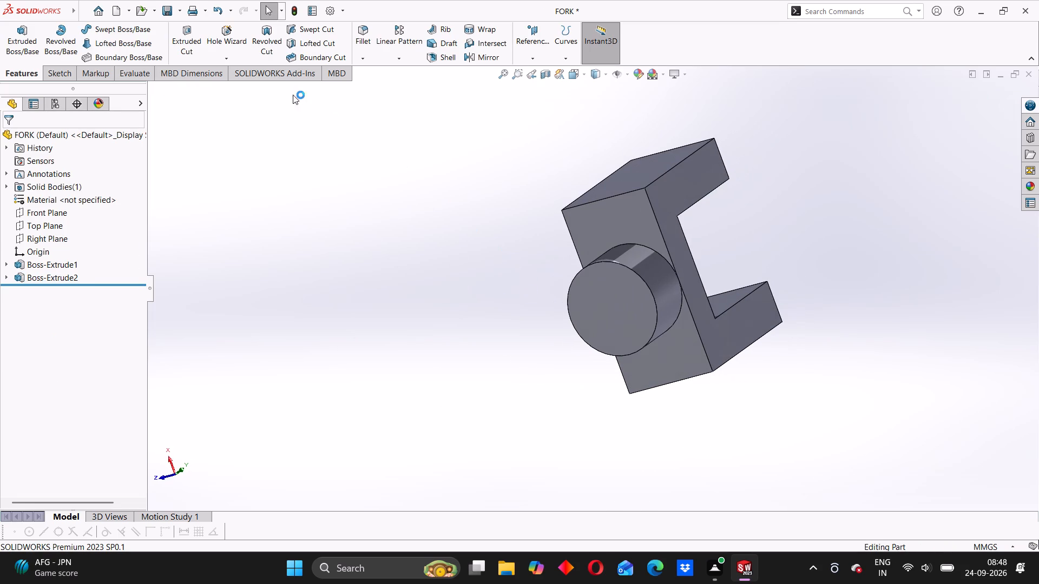
left_click(365, 61)
left_click(370, 67)
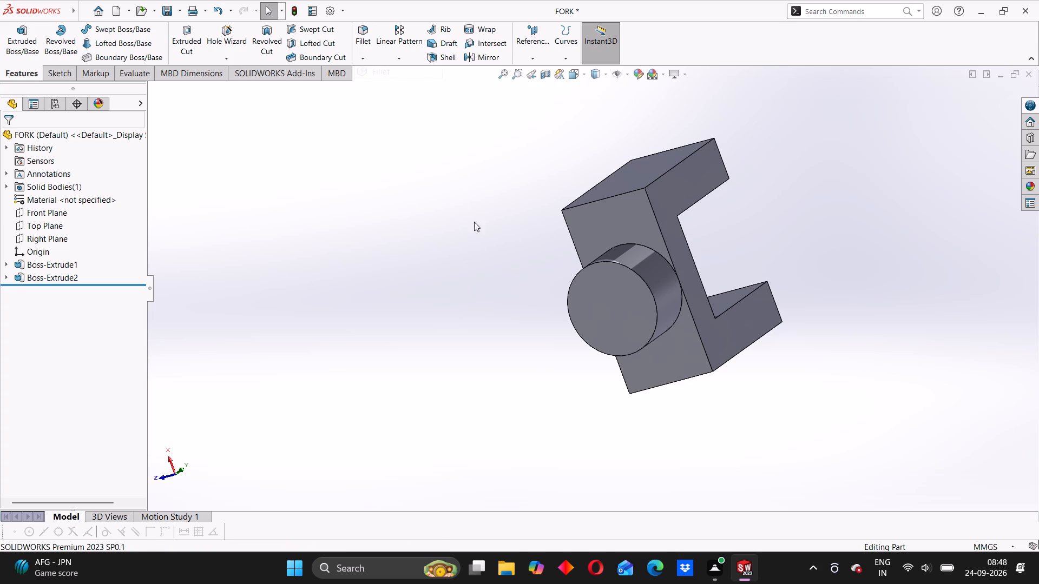
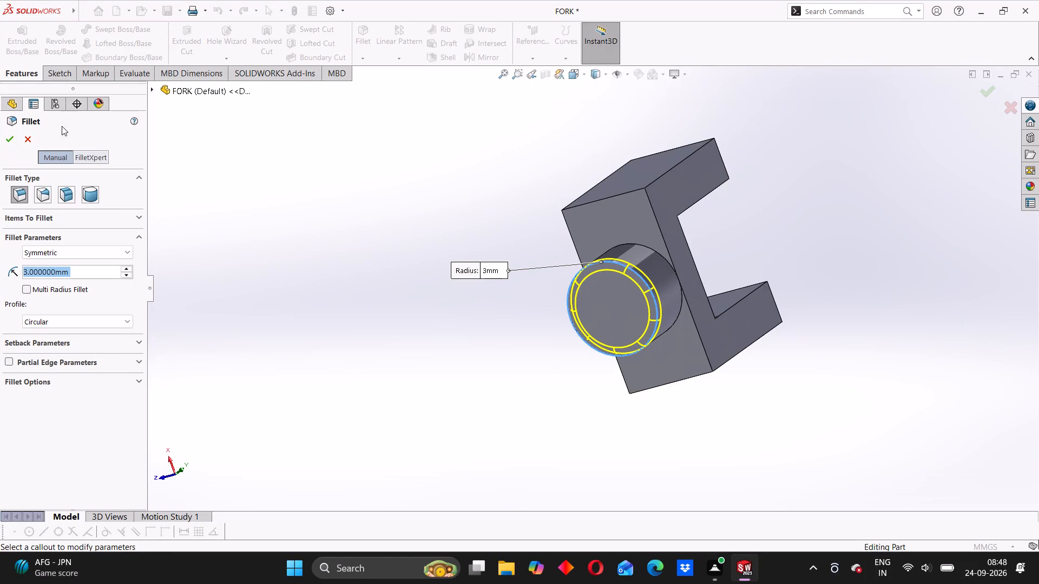
Apply the 3 mm symmetric fillet to the circular end edge of the cylindrical shank.
left_click(10, 143)
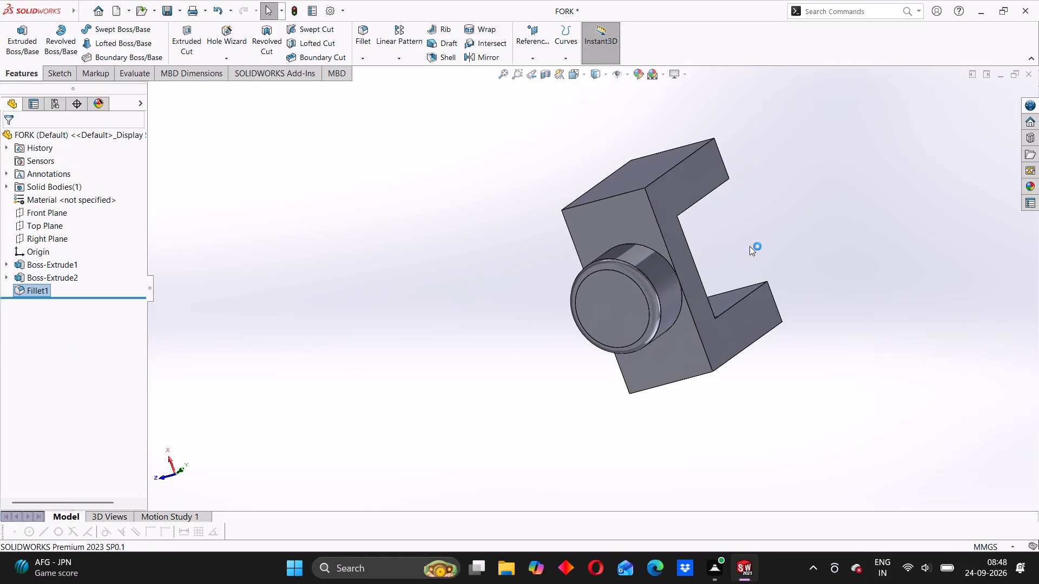
Fillet the four short outer edges at the free ends of both fork arms with a 17 mm radius.
middle_click_drag(748, 249, 647, 276)
middle_click_drag(801, 233, 696, 257)
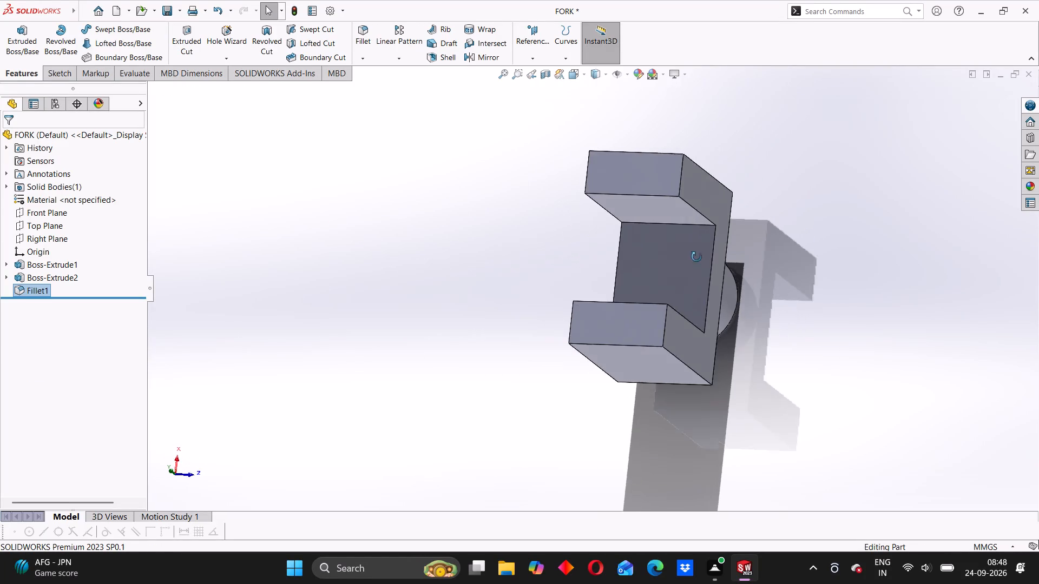
middle_click_drag(696, 257, 697, 257)
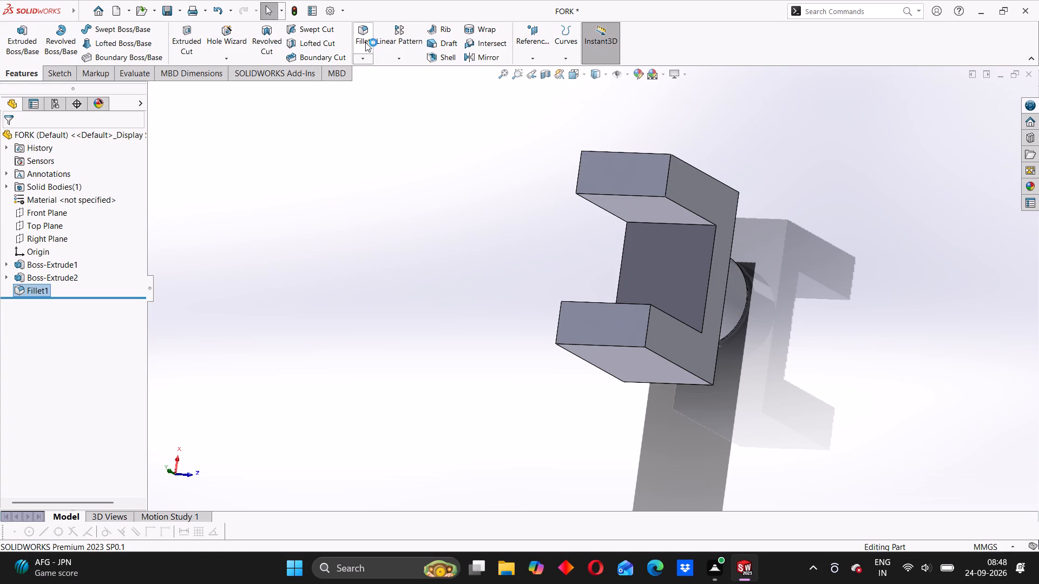
left_click(365, 42)
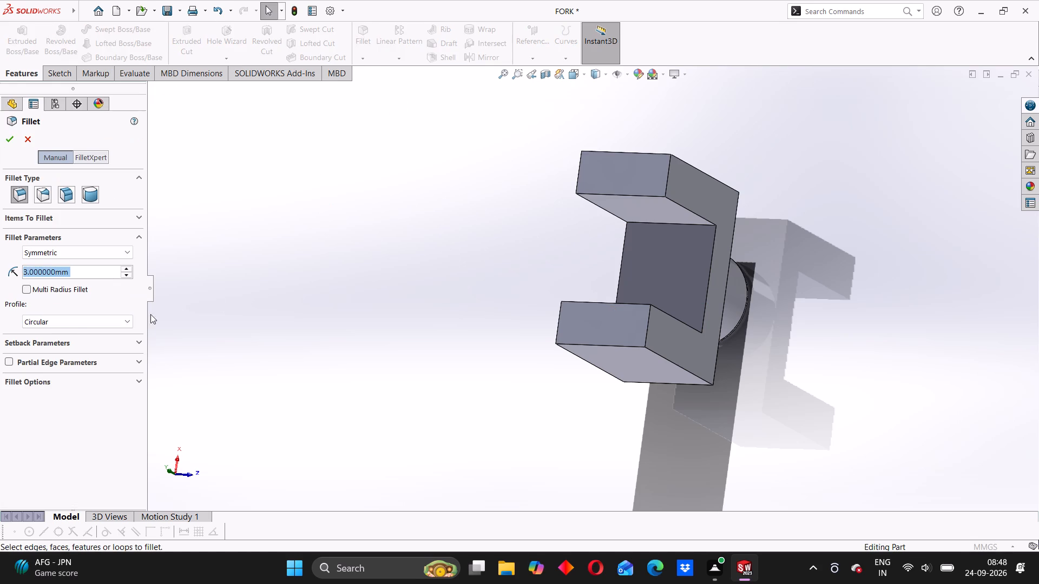
type("17")
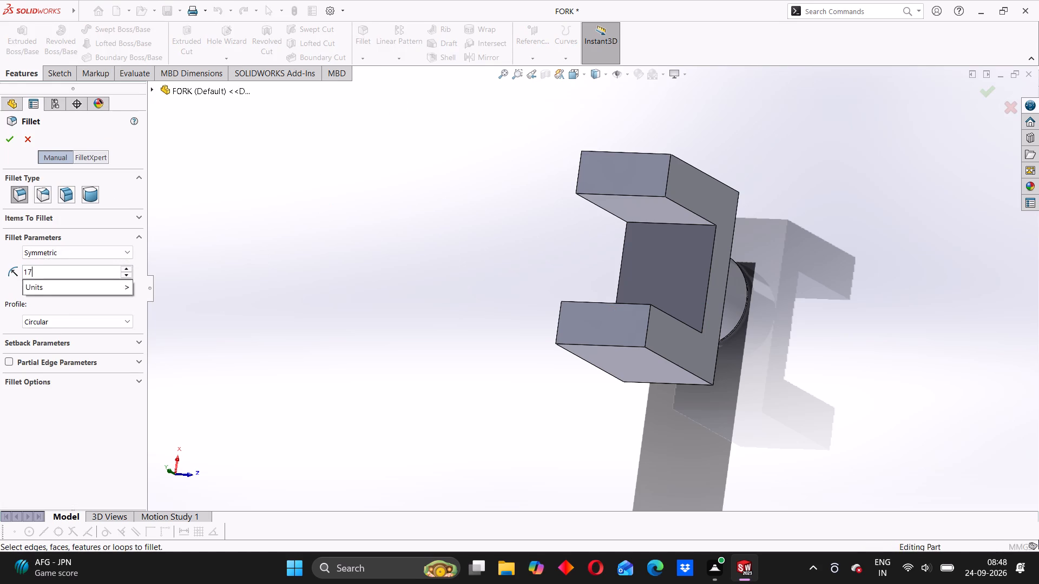
key("Return")
left_click(580, 171)
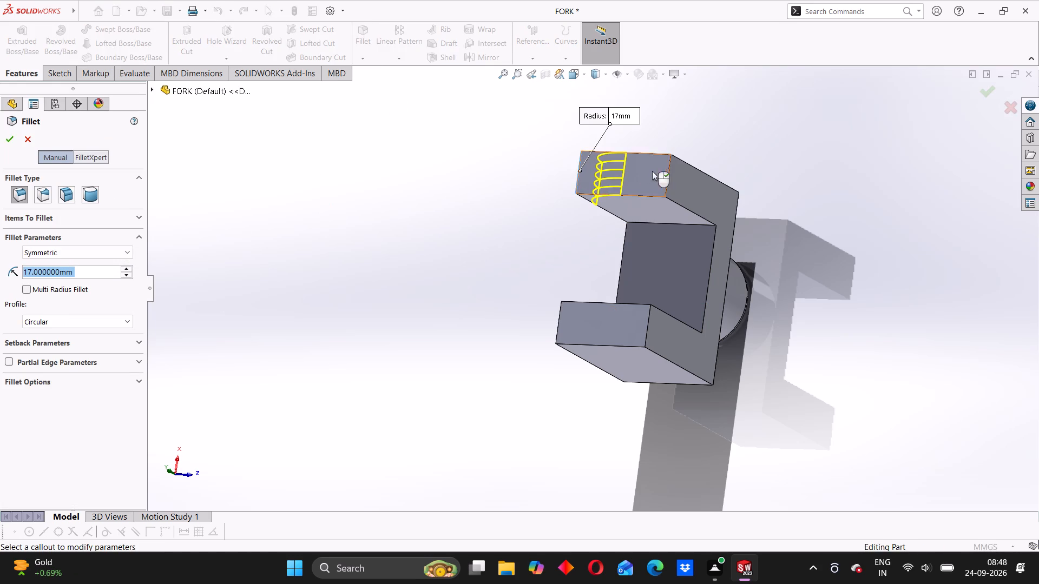
left_click(669, 178)
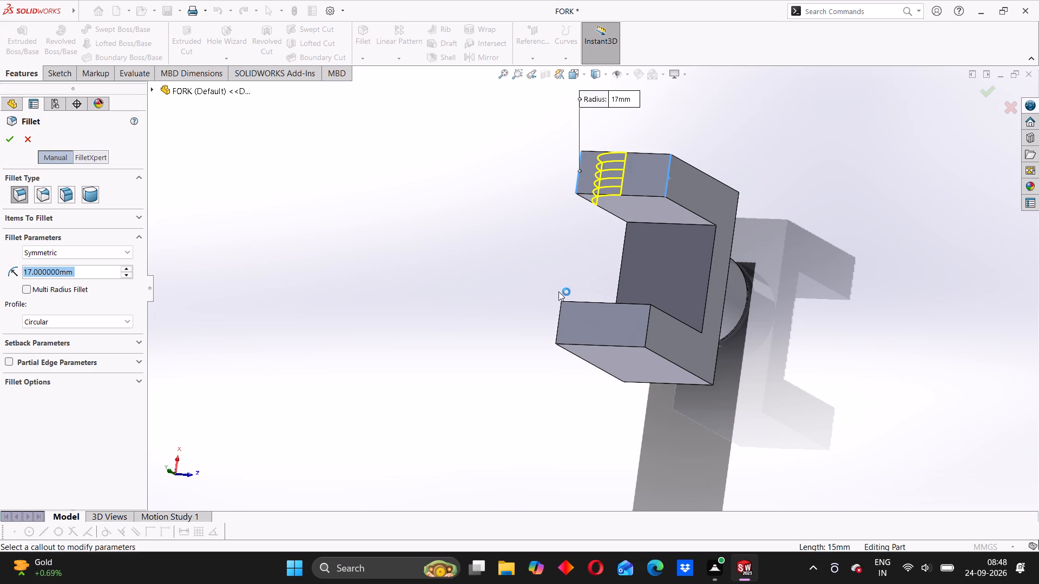
middle_click_drag(534, 297, 573, 264)
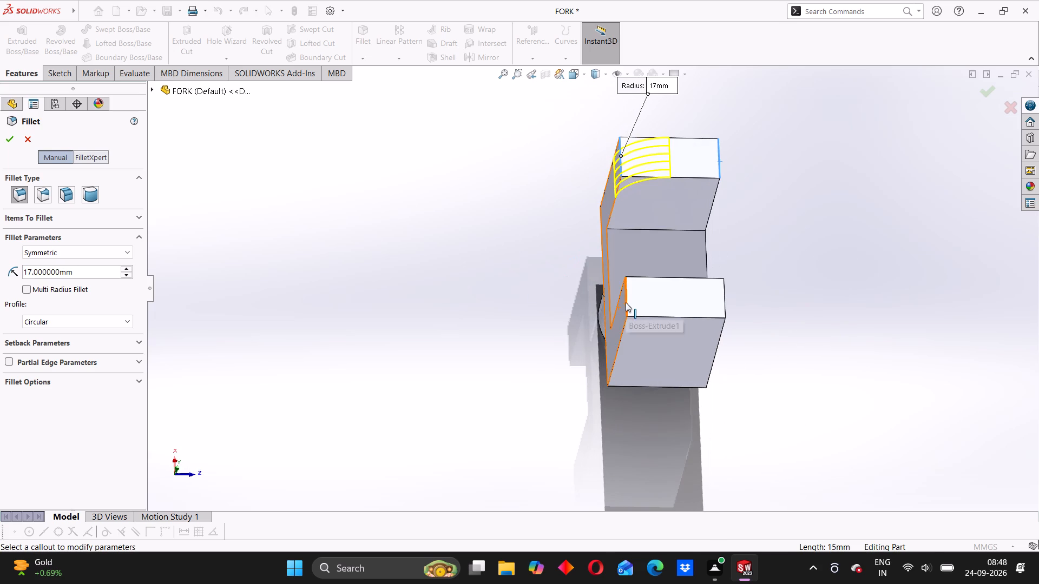
left_click(626, 302)
left_click(725, 306)
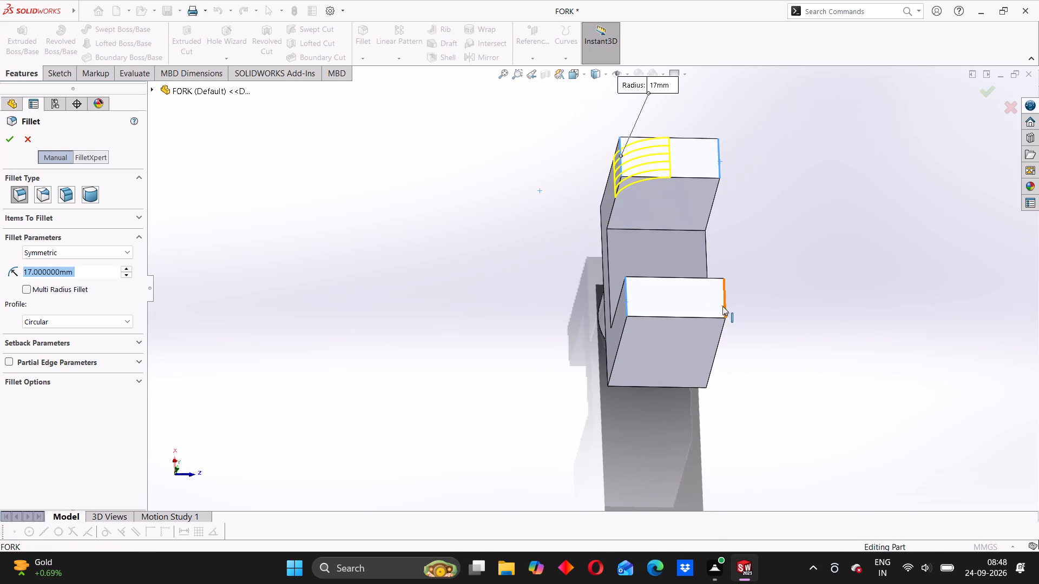
left_click(4, 145)
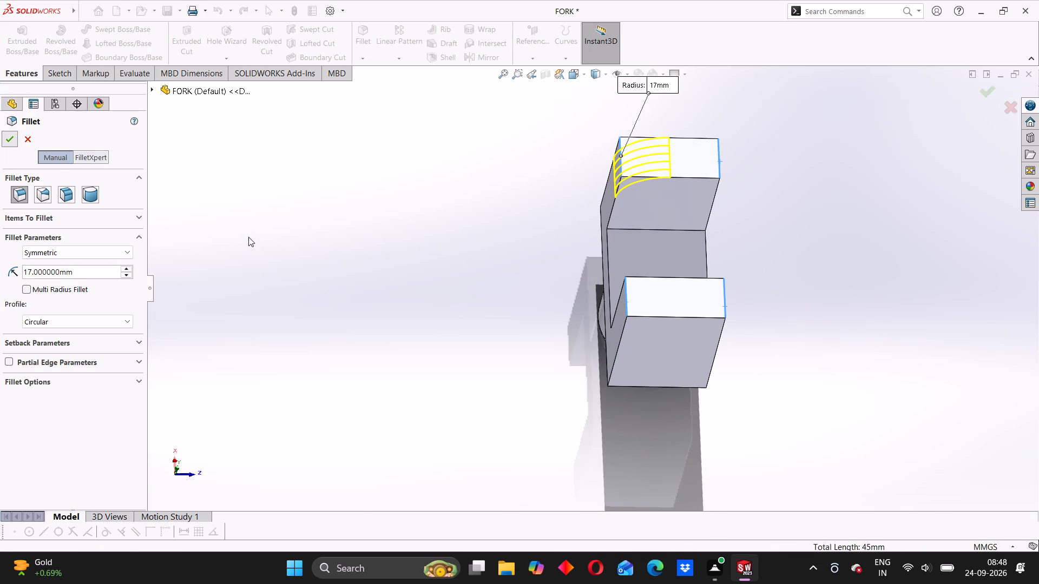
Examine the rounded fork arms, the inner slot and the shank from several sides.
middle_click_drag(485, 293, 558, 260)
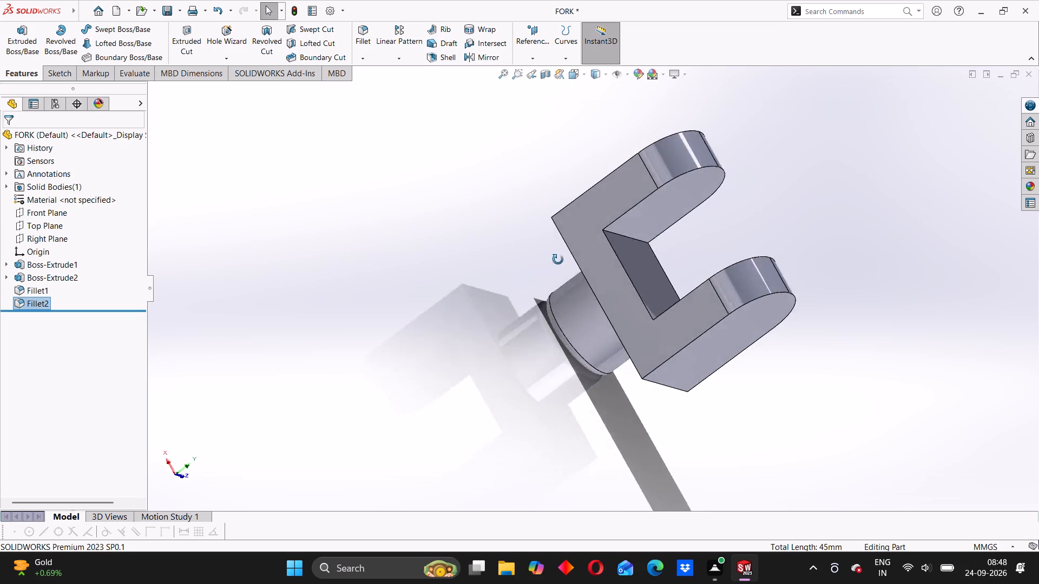
middle_click_drag(558, 260, 614, 238)
middle_click_drag(613, 241, 490, 332)
middle_click_drag(464, 326, 523, 296)
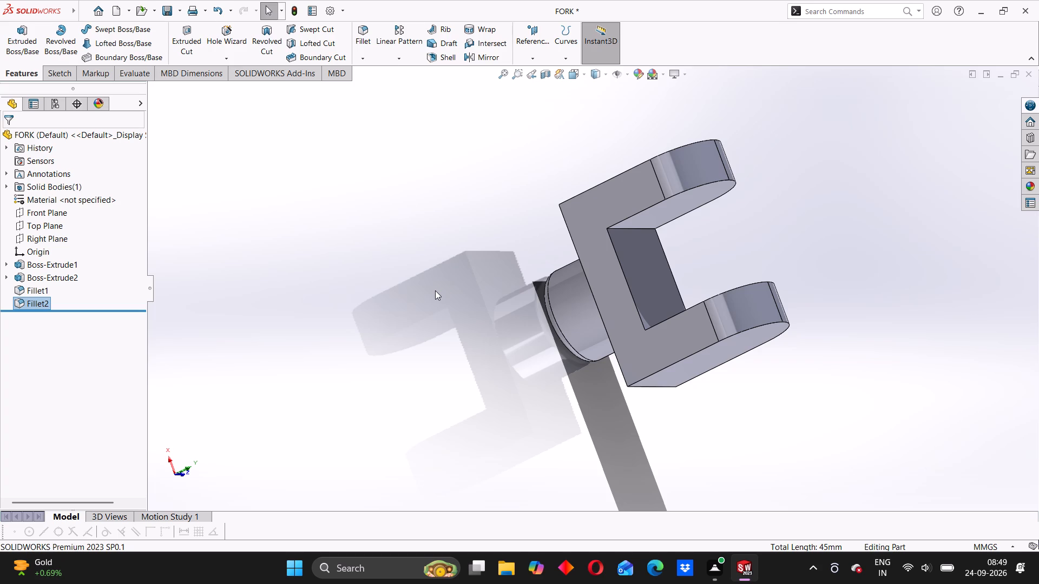
scroll(435, 290, "down", 1)
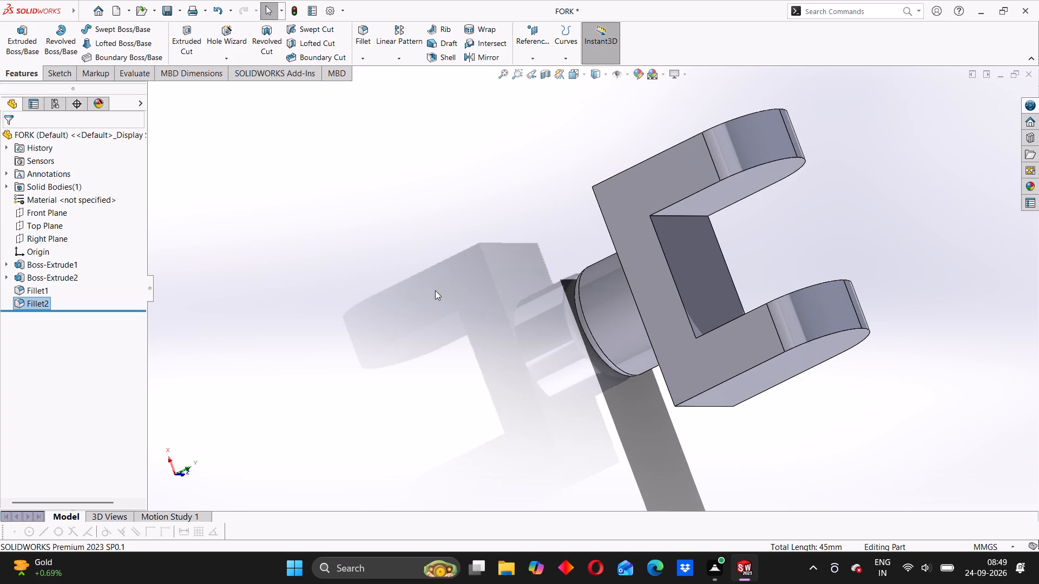
scroll(535, 320, "up", 2)
middle_click_drag(540, 320, 484, 255)
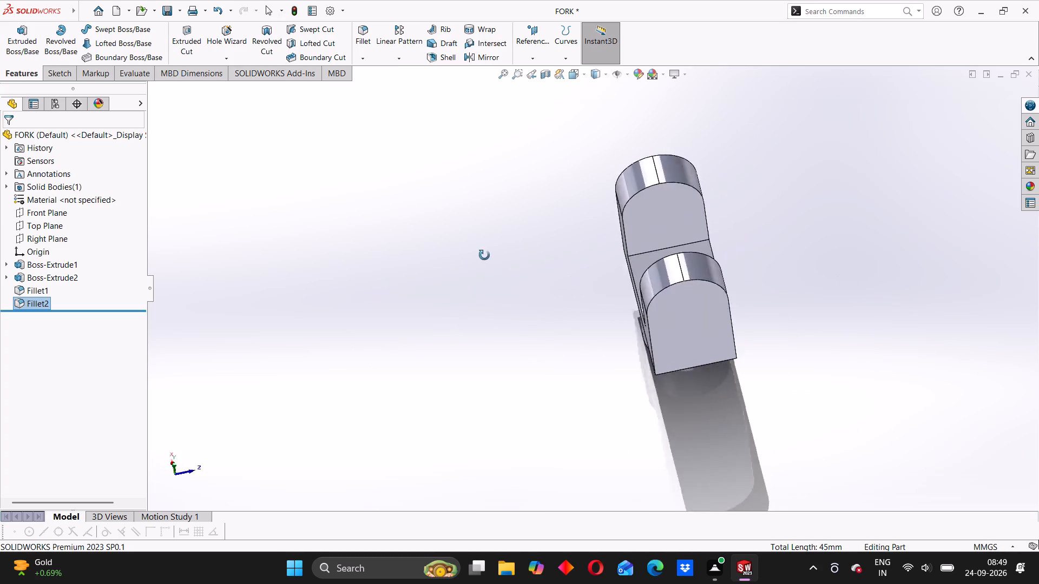
middle_click_drag(484, 255, 532, 372)
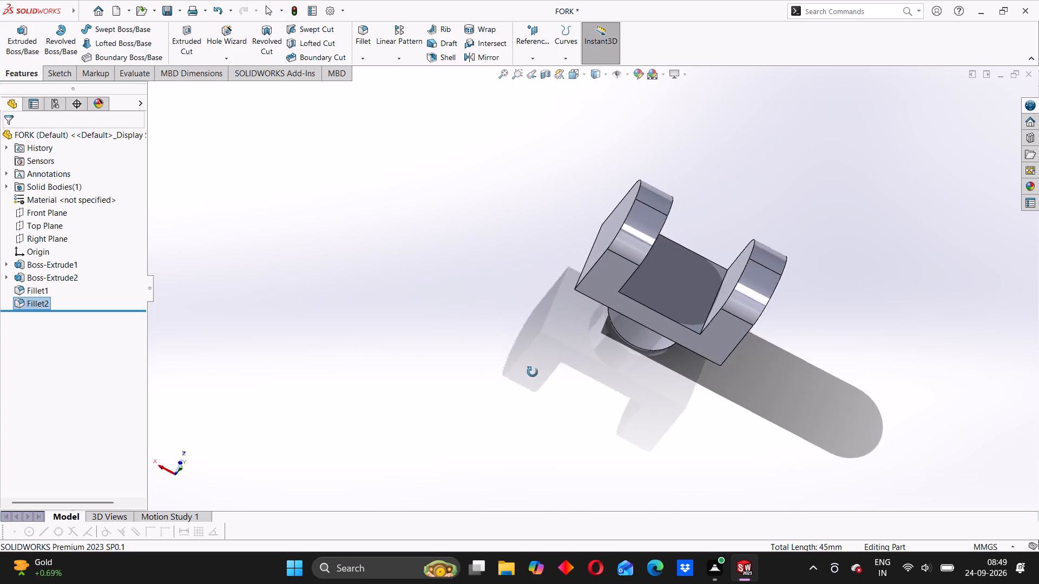
middle_click_drag(532, 372, 547, 283)
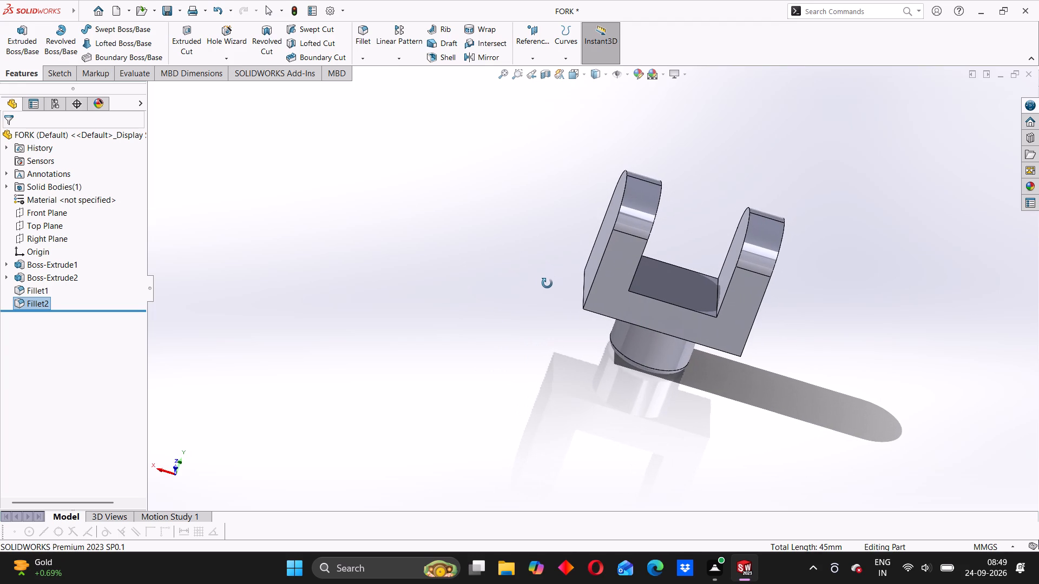
middle_click_drag(547, 283, 551, 285)
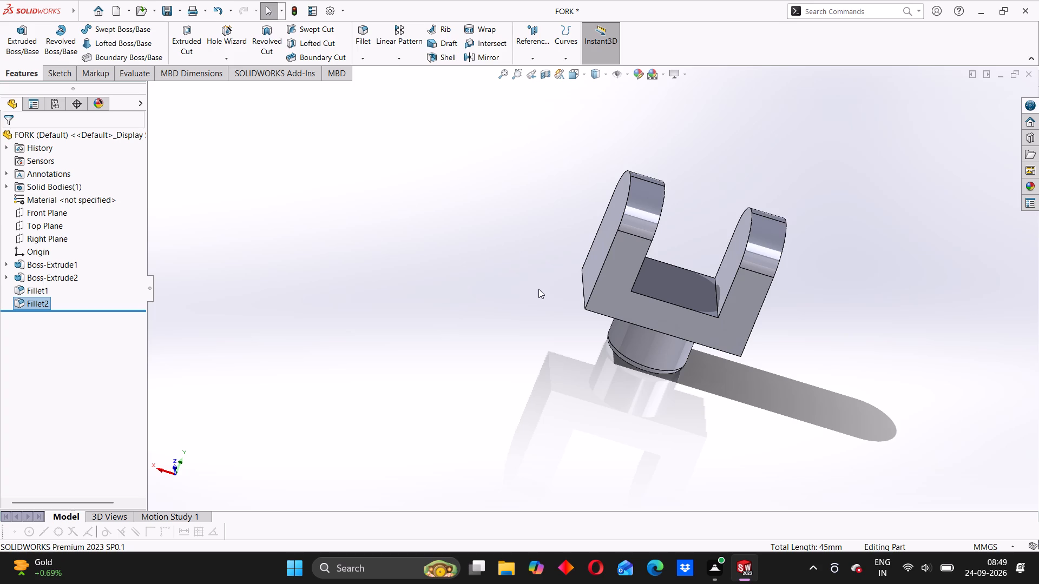
middle_click_drag(691, 259, 658, 268)
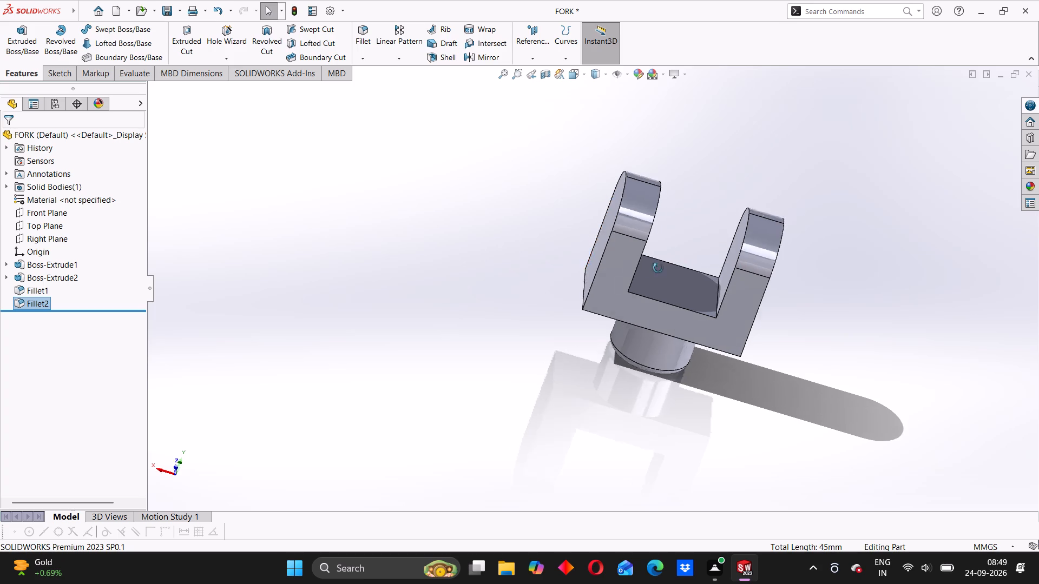
middle_click_drag(658, 268, 670, 236)
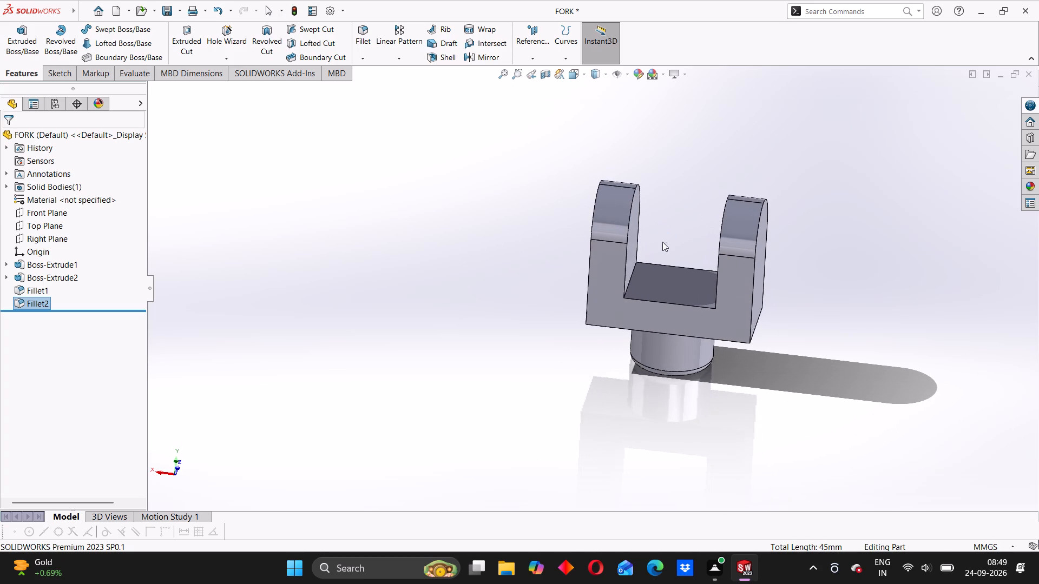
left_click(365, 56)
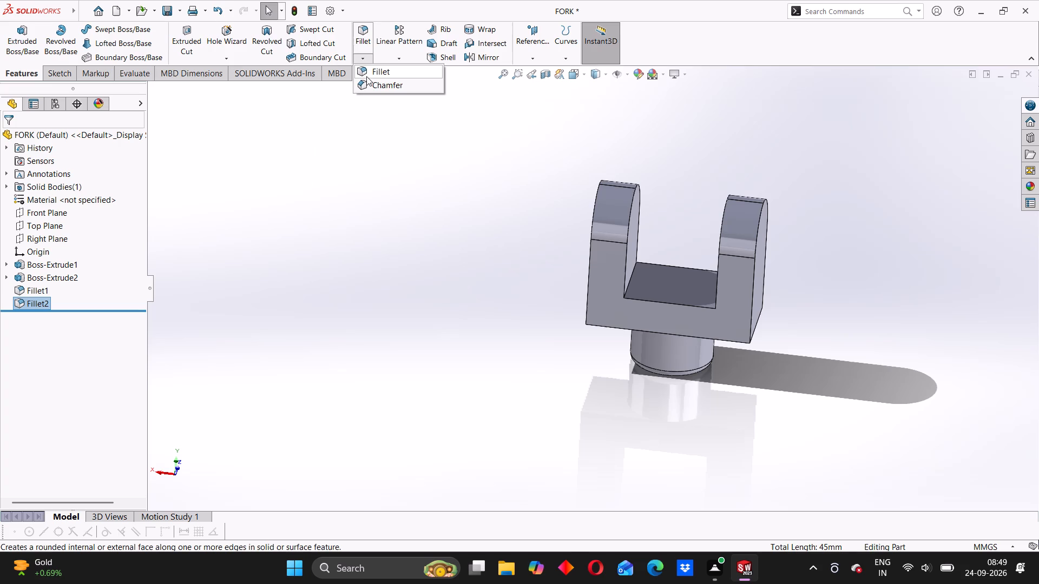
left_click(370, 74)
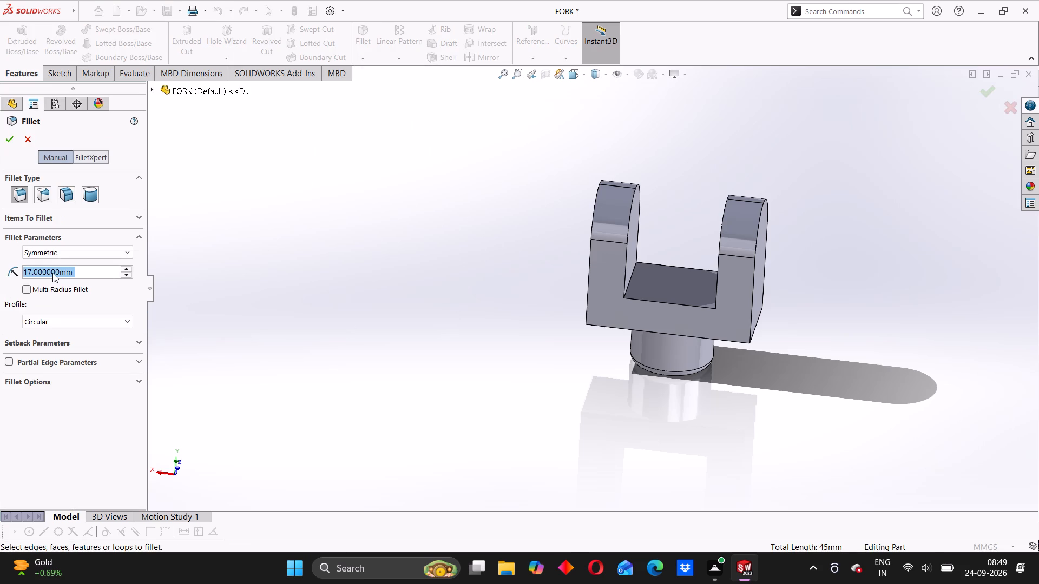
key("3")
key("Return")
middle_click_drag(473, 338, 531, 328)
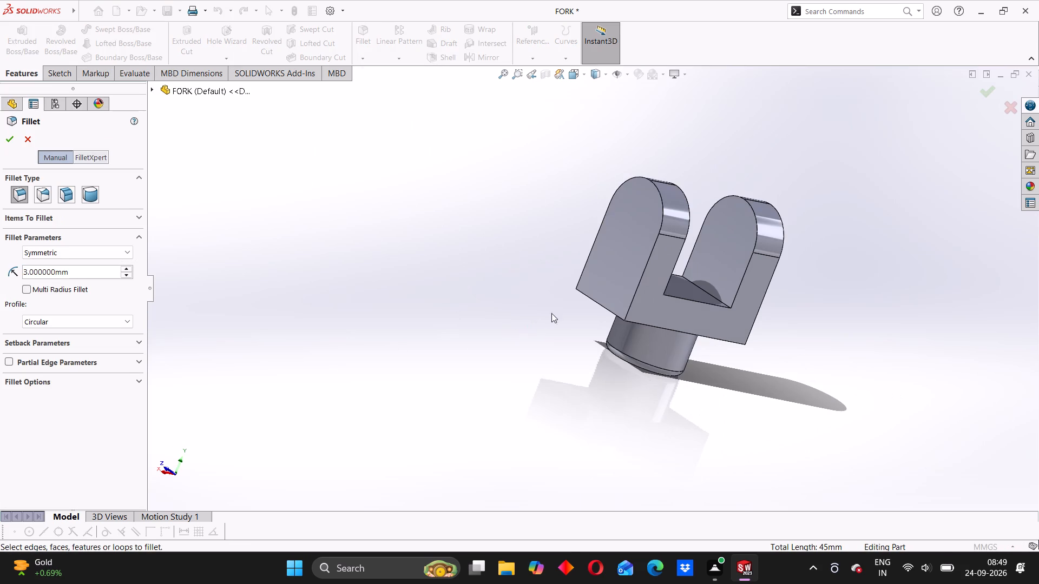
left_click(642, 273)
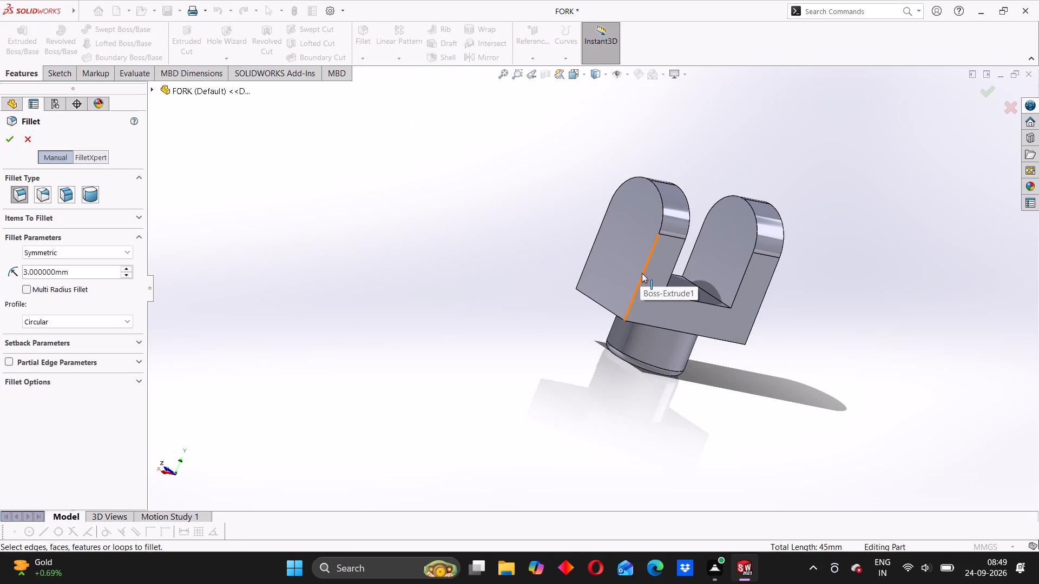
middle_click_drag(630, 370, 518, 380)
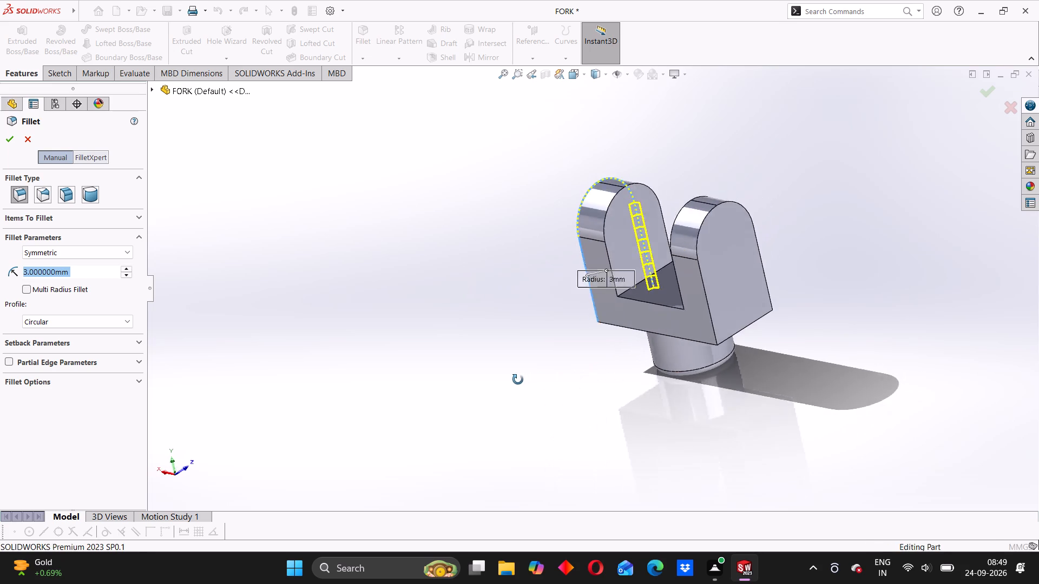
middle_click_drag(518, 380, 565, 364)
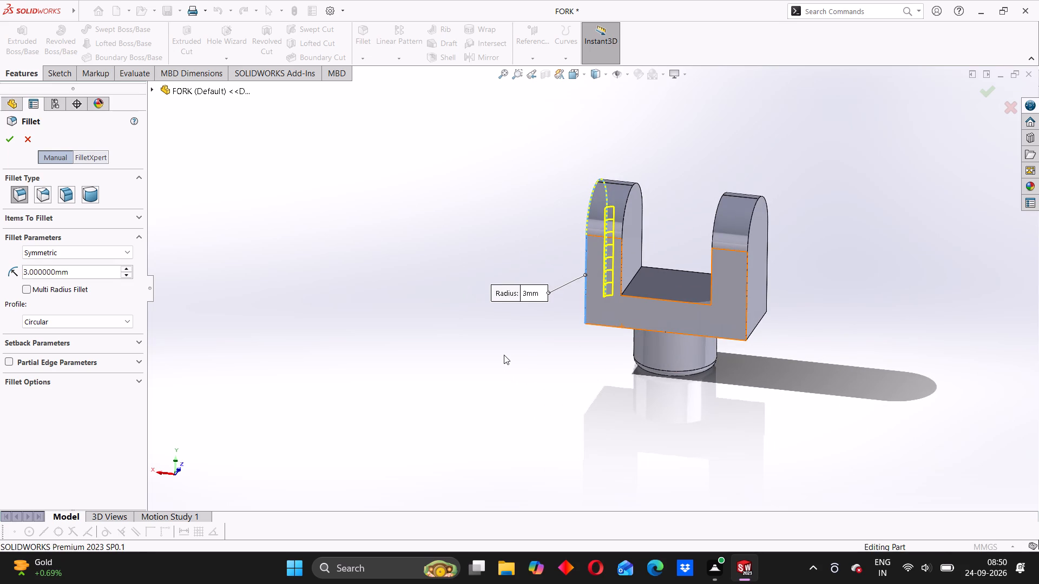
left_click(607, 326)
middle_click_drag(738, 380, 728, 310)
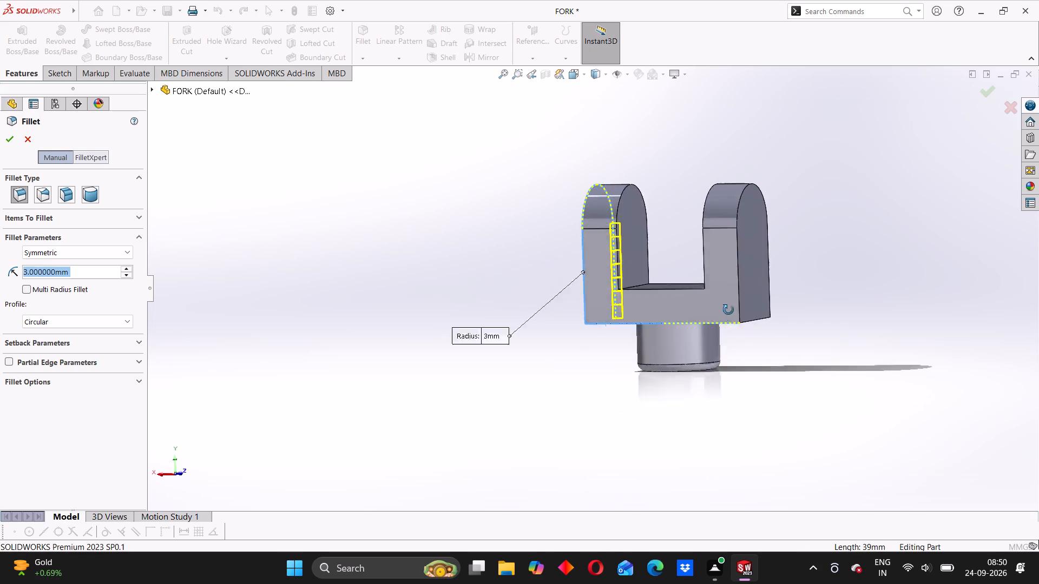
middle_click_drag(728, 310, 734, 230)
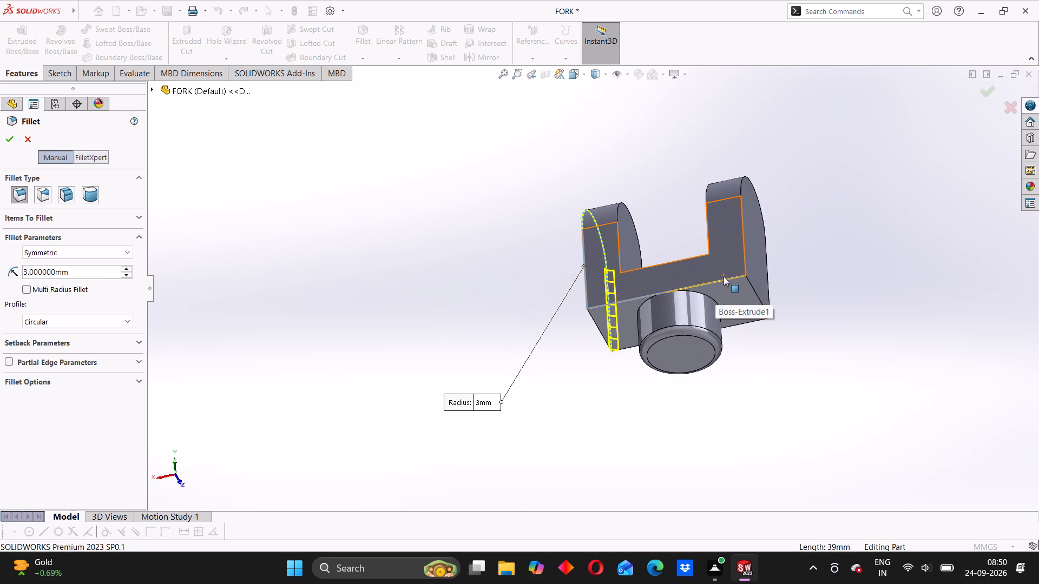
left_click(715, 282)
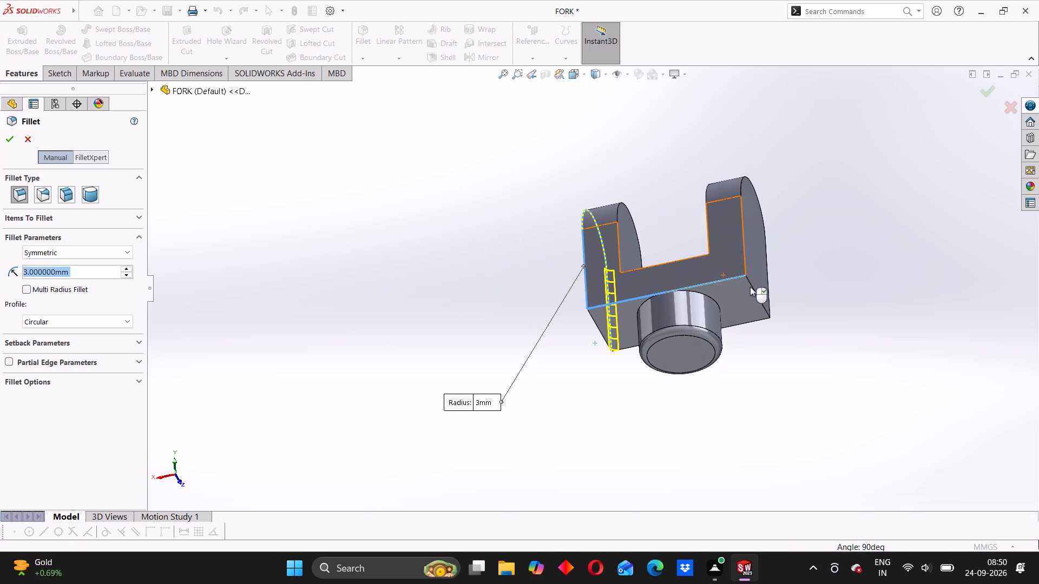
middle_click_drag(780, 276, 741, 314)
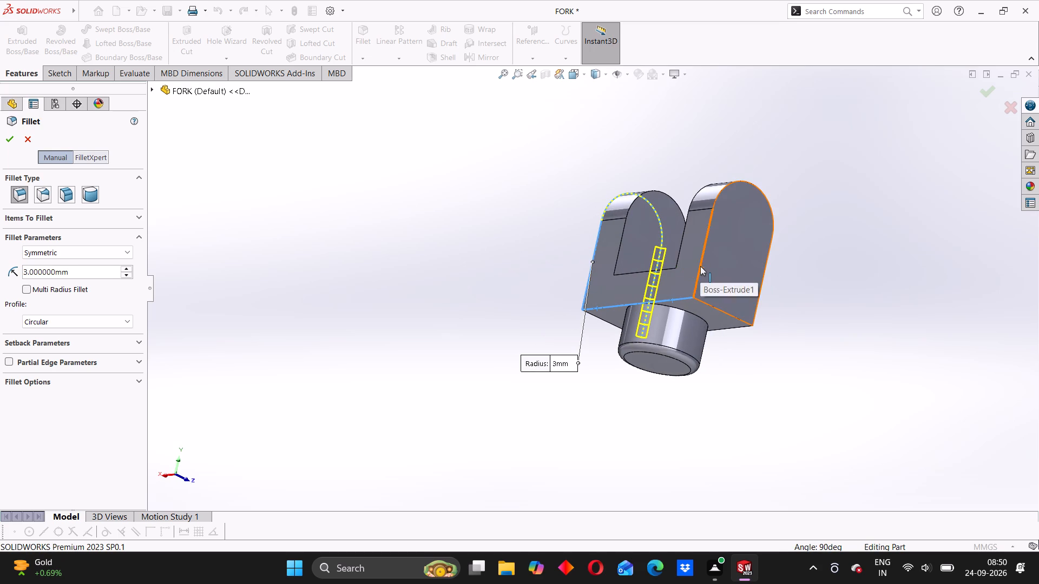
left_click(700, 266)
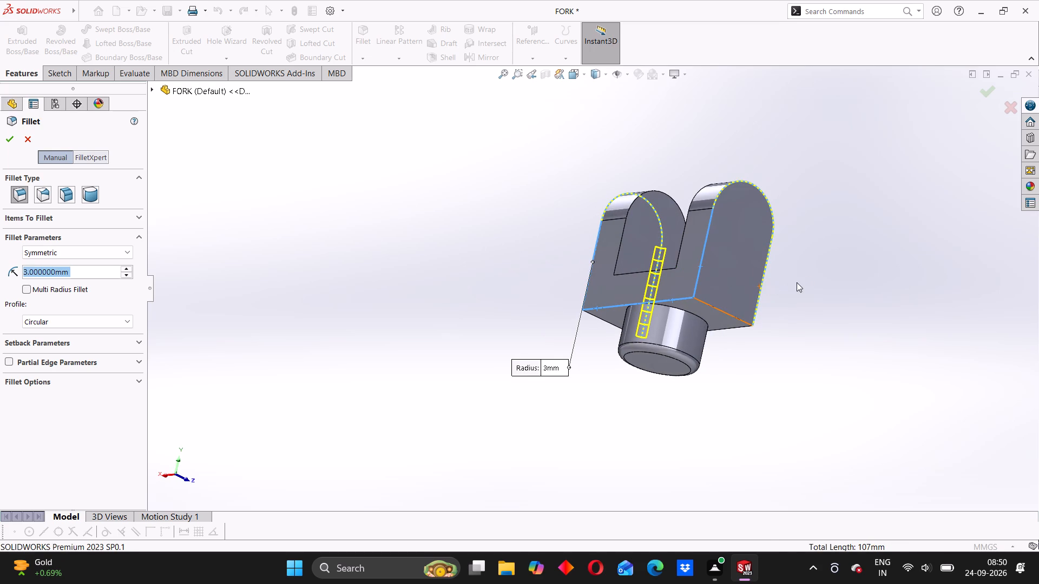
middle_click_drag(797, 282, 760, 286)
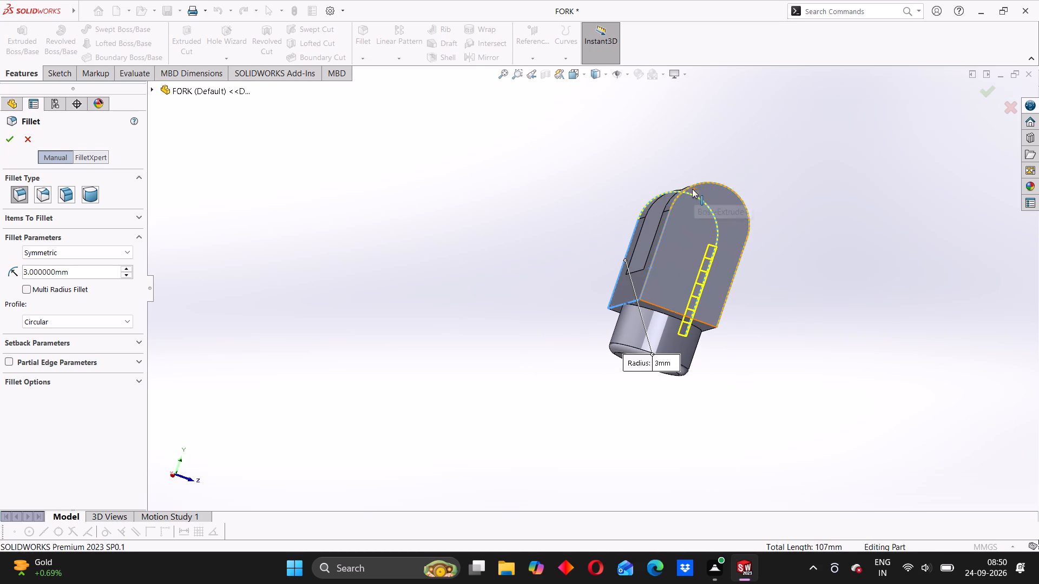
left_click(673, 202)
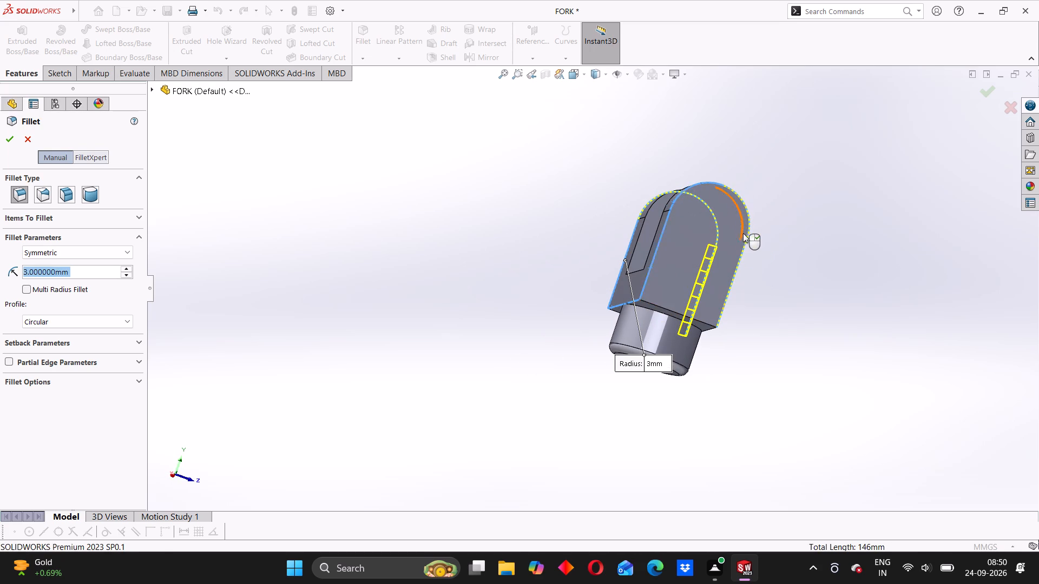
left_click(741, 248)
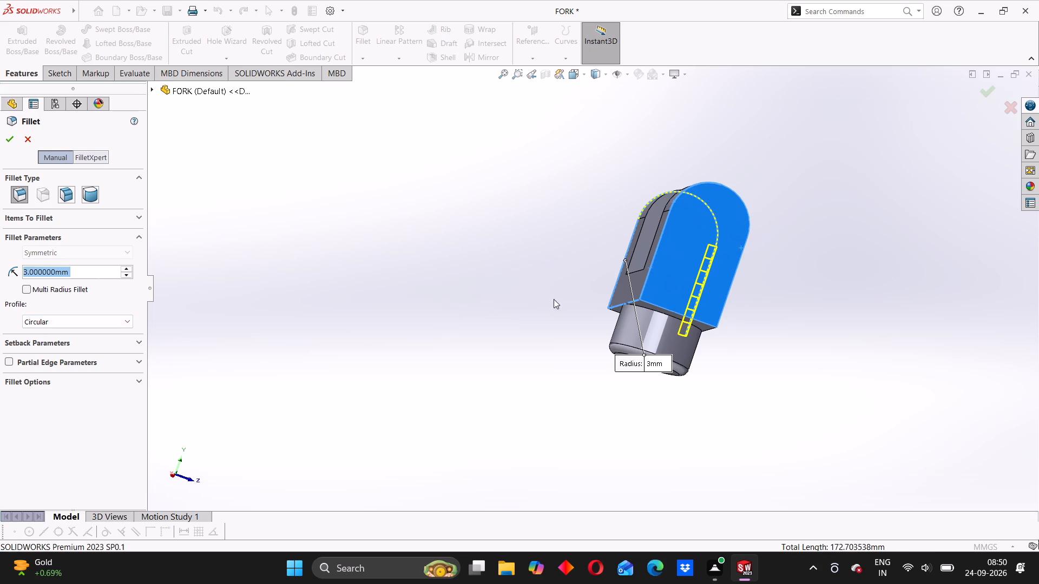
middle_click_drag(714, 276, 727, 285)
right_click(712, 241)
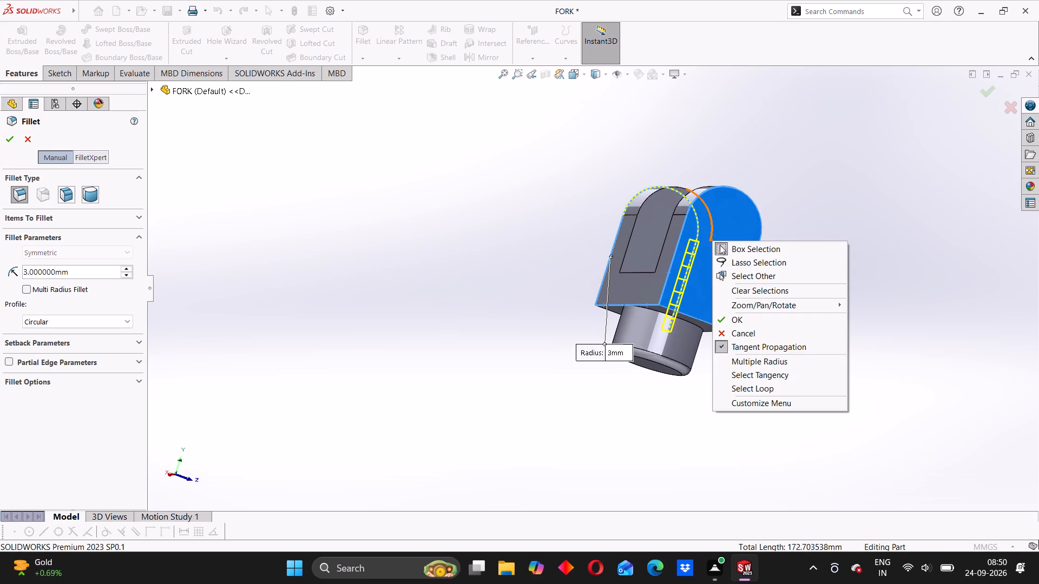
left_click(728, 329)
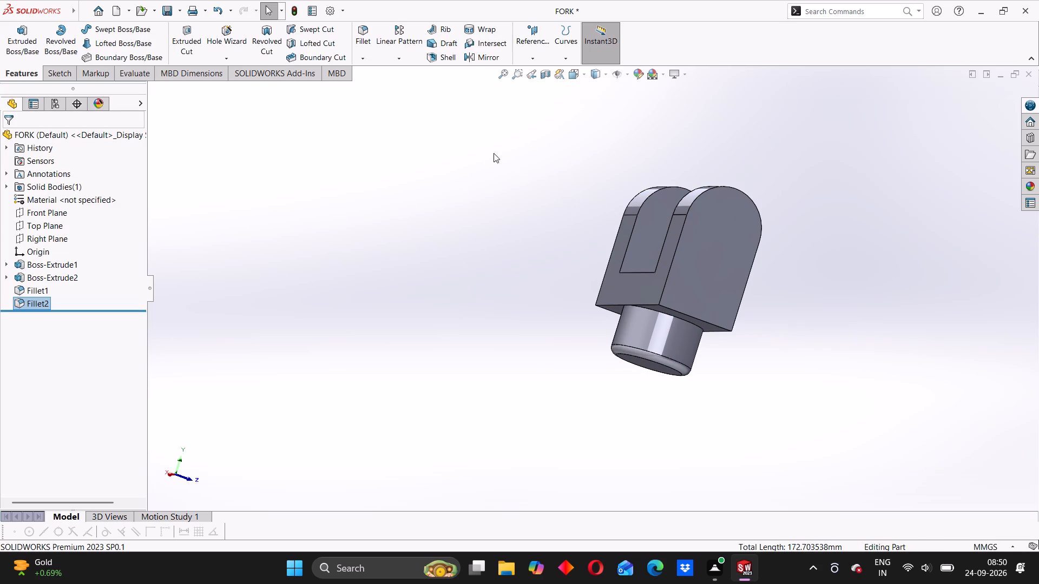
Fillet the lower perimeter edges of the fork block, around the shank side, with a 2 mm symmetric radius, starting with a short end edge and the adjoining long edge.
left_click(363, 62)
left_click(368, 71)
scroll(684, 274, "down", 2)
scroll(679, 274, "up", 2)
middle_click_drag(768, 280, 765, 281)
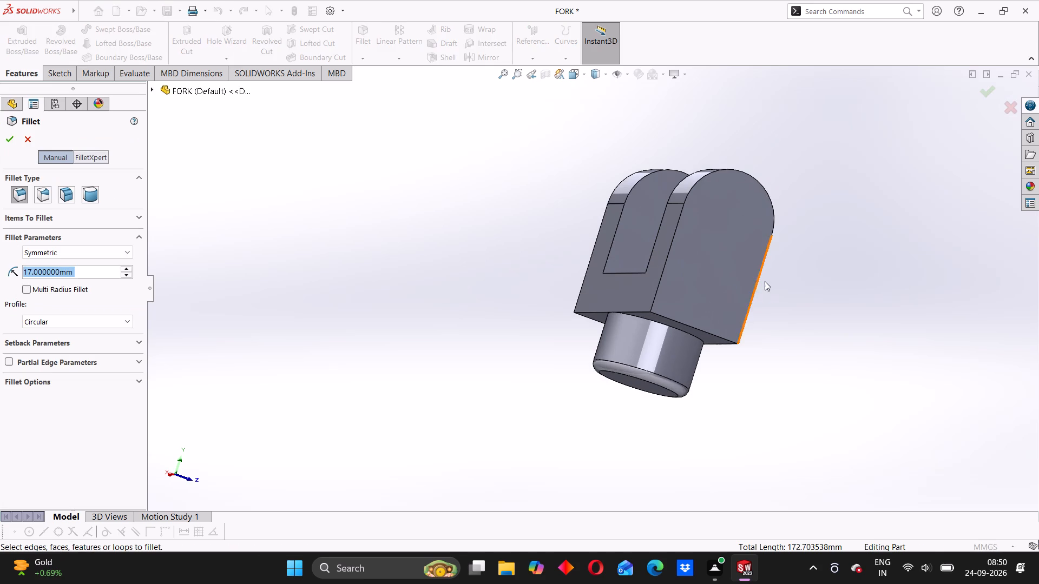
middle_click_drag(765, 281, 653, 319)
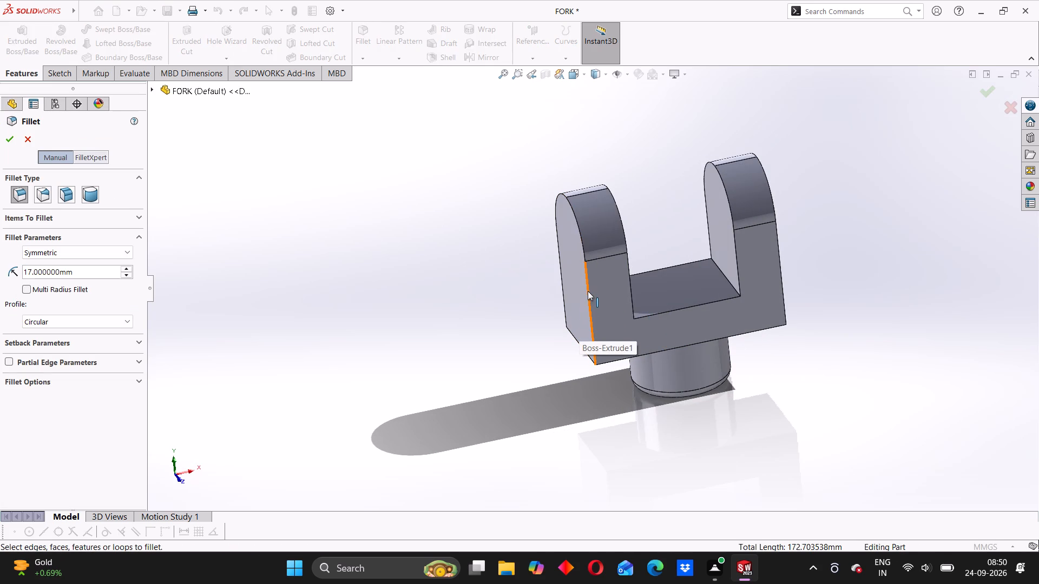
left_click(588, 290)
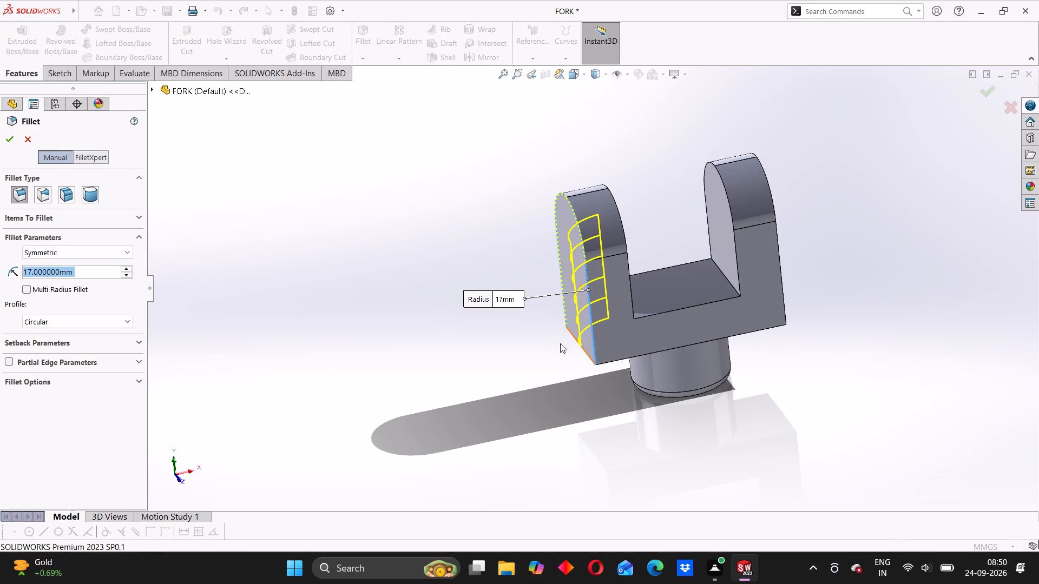
middle_click_drag(586, 382, 637, 387)
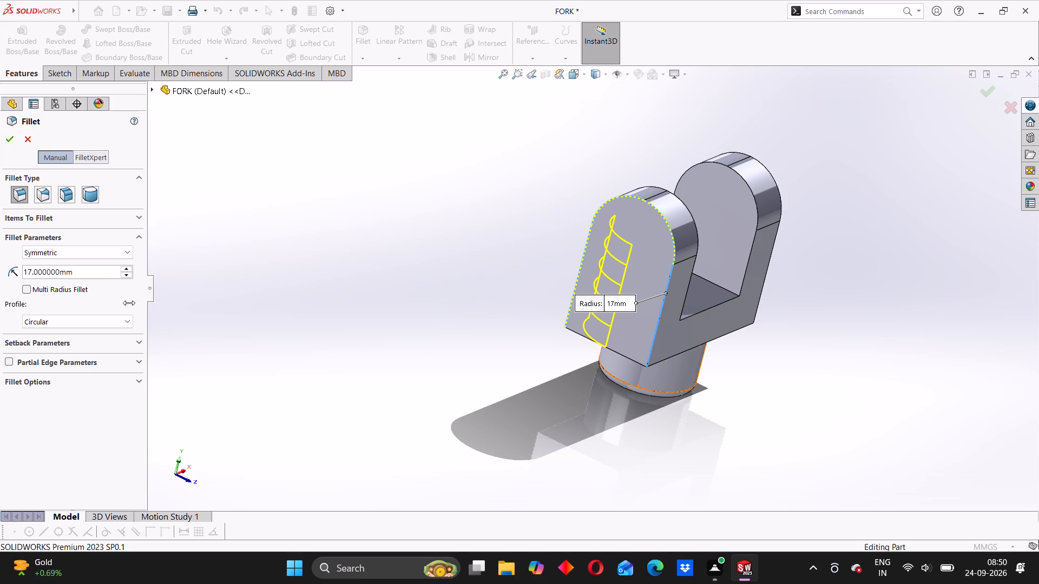
left_click_drag(84, 274, 27, 274)
key("2")
key("Return")
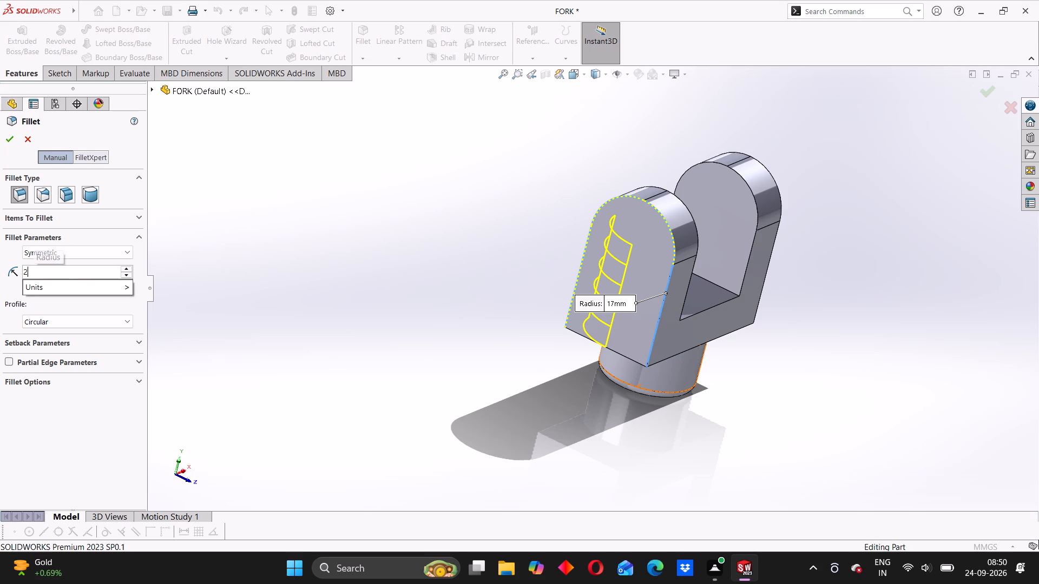
left_click(667, 282)
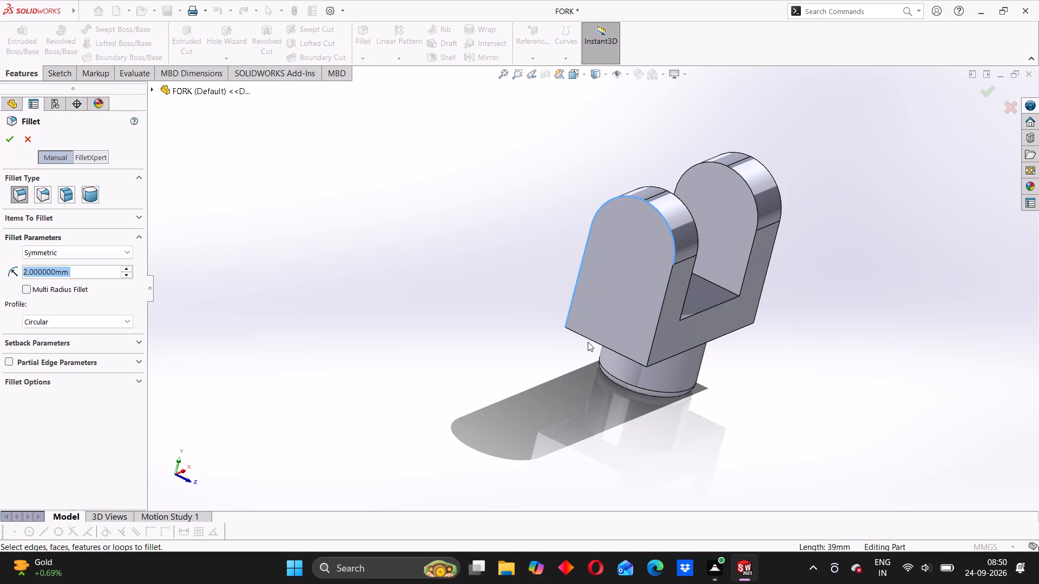
left_click(583, 337)
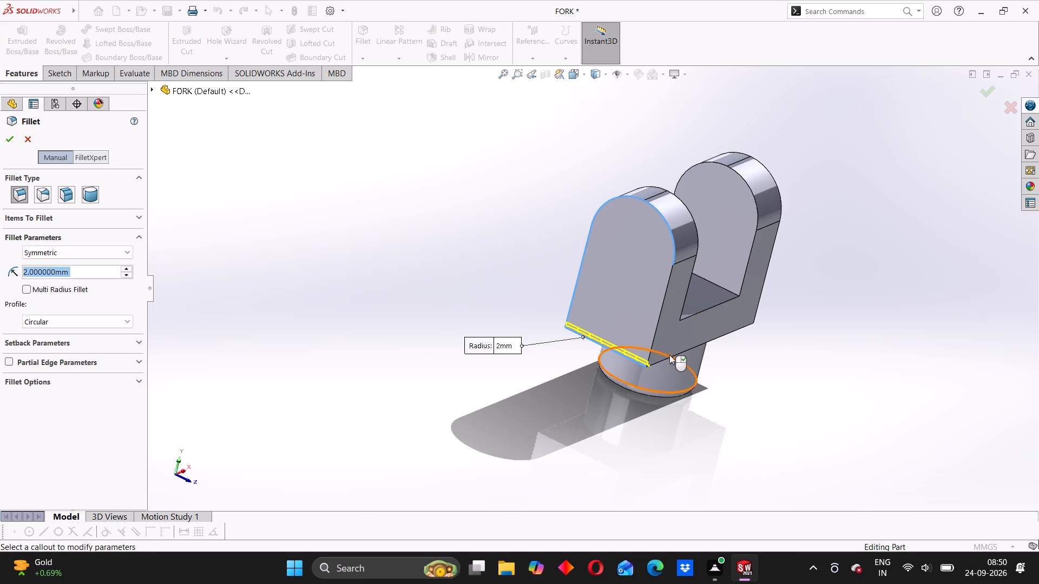
left_click(673, 356)
left_click(716, 340)
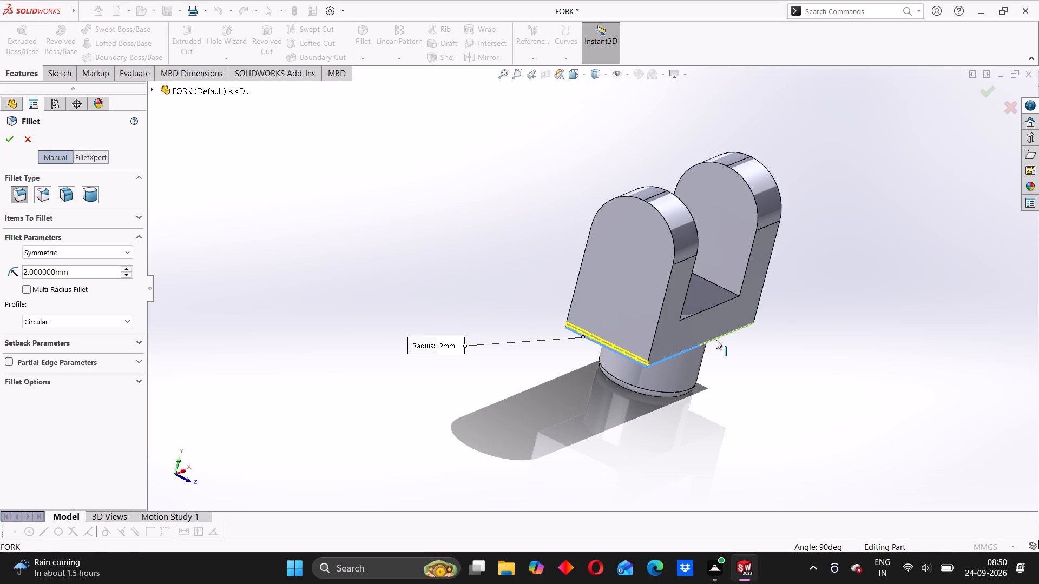
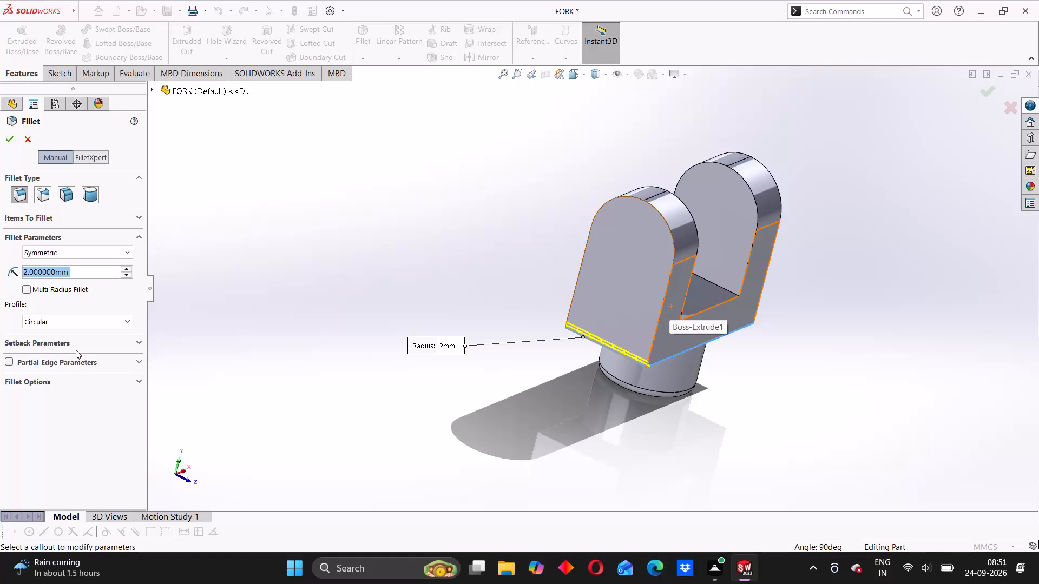
Fillet the outer-face perimeter edges of both fork arms, including the straight sides and lower end edges, with a 3 mm symmetric radius.
key("3")
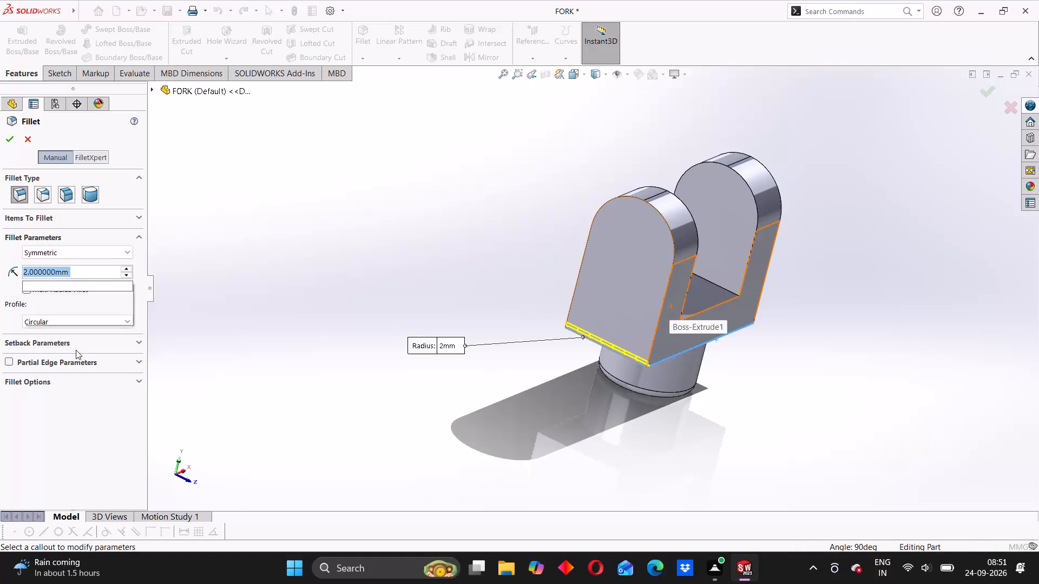
key("Return")
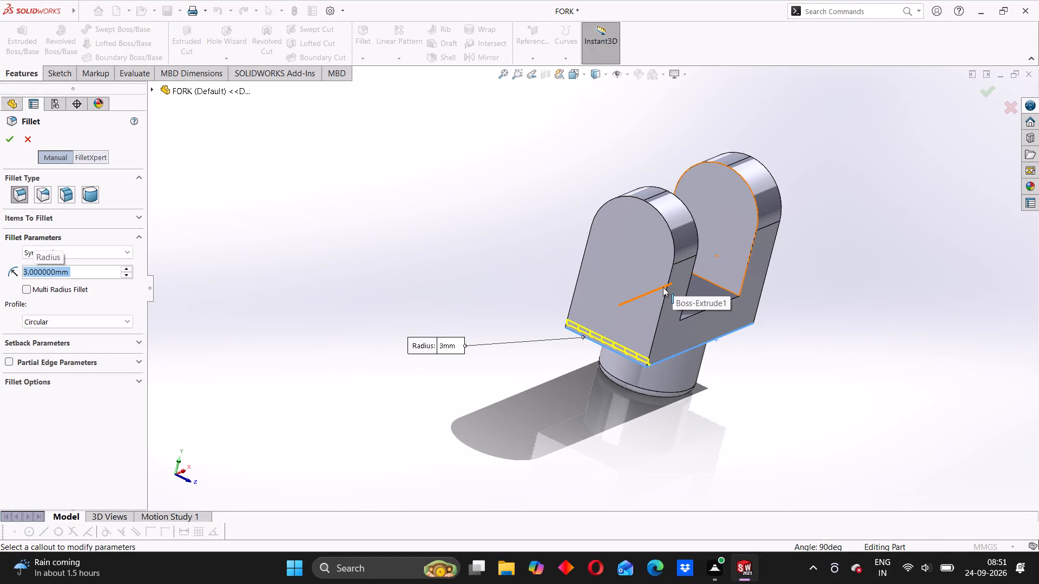
left_click(665, 293)
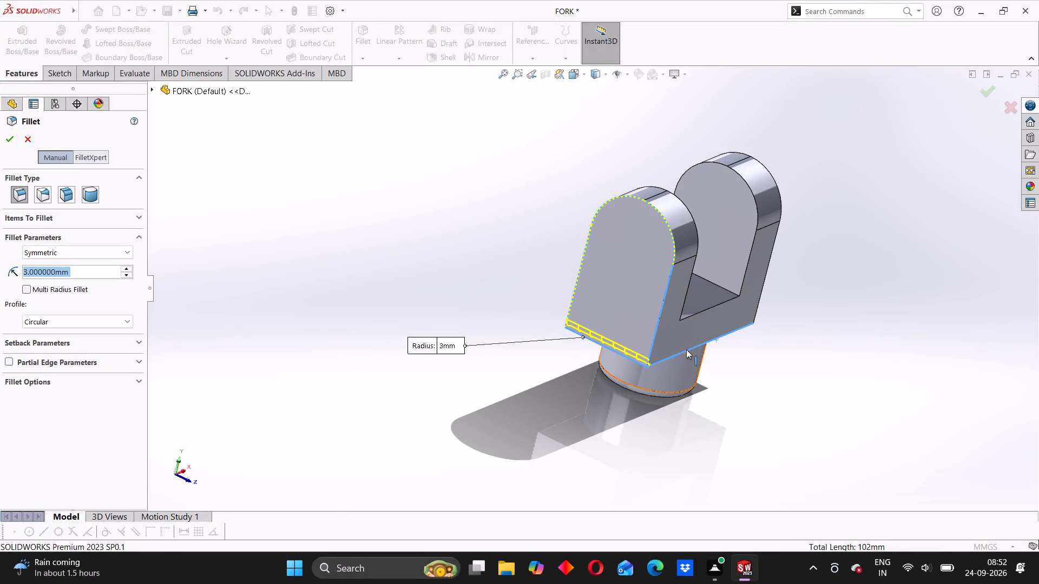
left_click(689, 349)
middle_click_drag(753, 348, 718, 362)
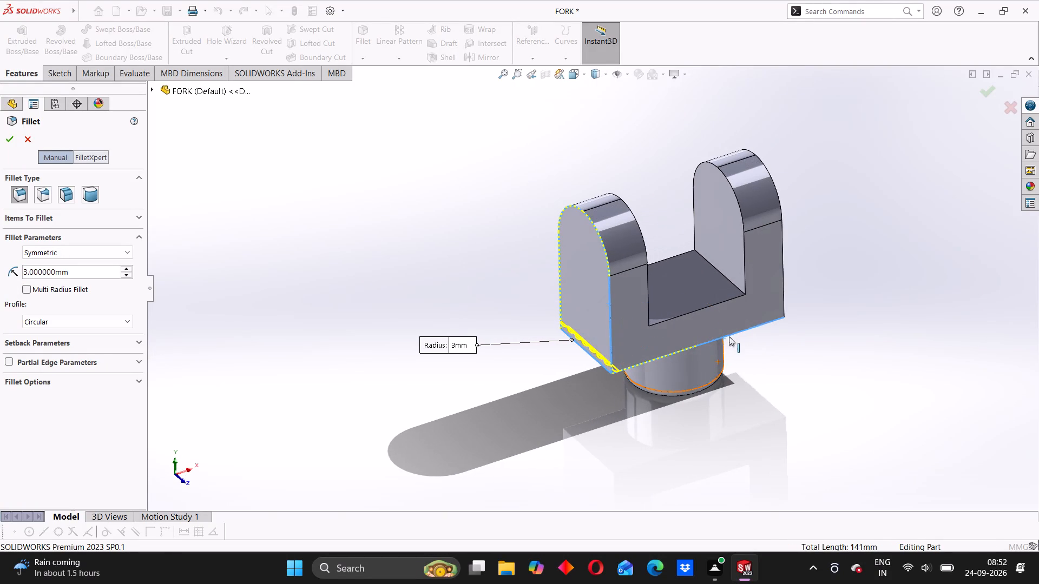
left_click(741, 332)
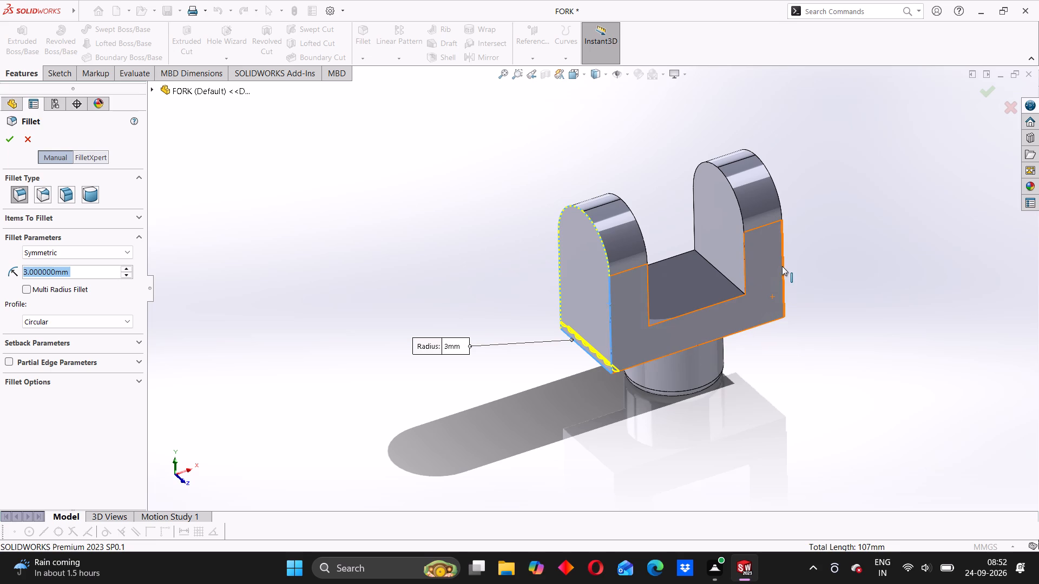
left_click(784, 250)
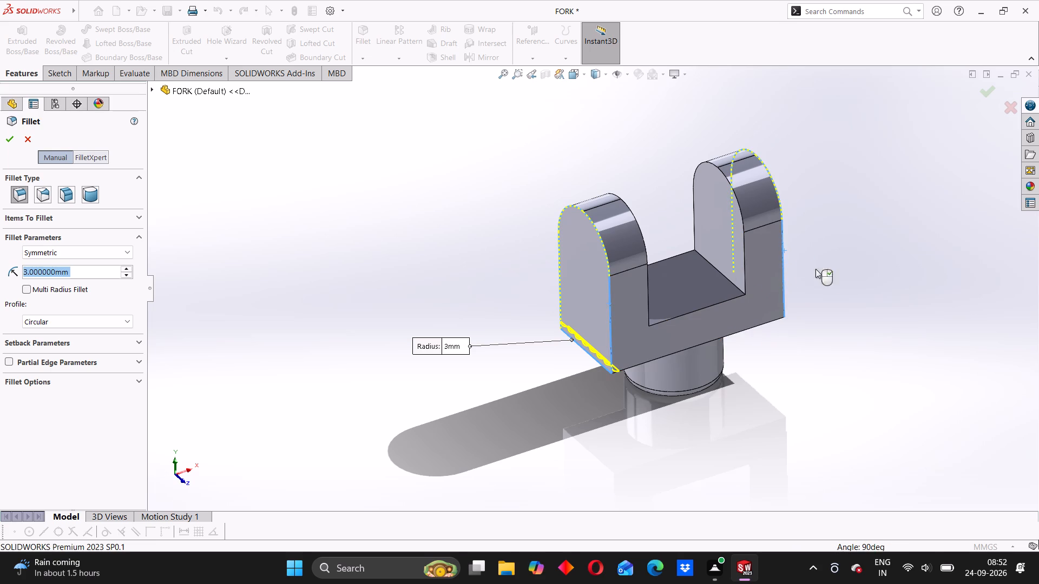
middle_click_drag(826, 290, 733, 347)
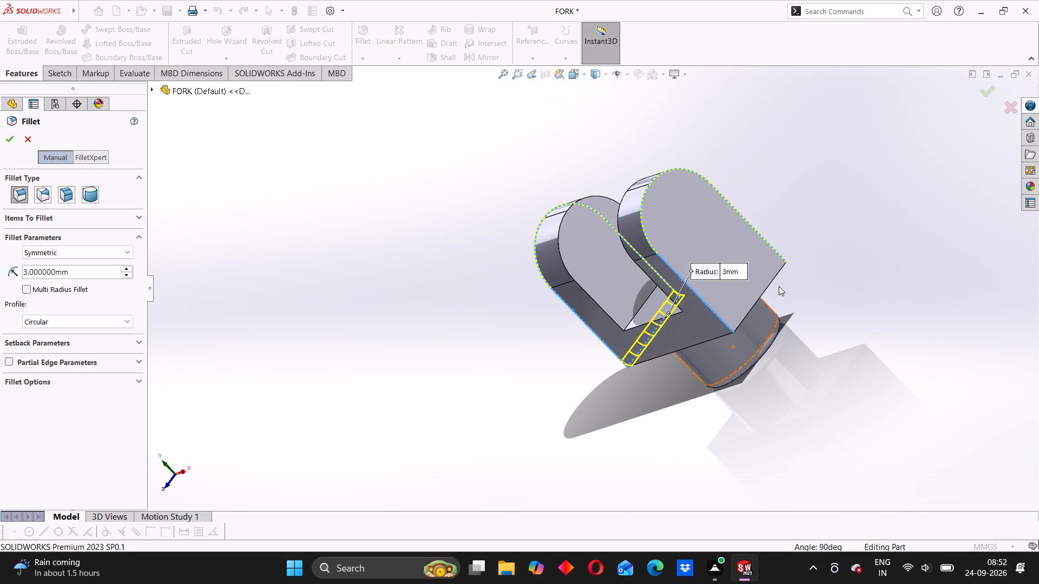
left_click(767, 288)
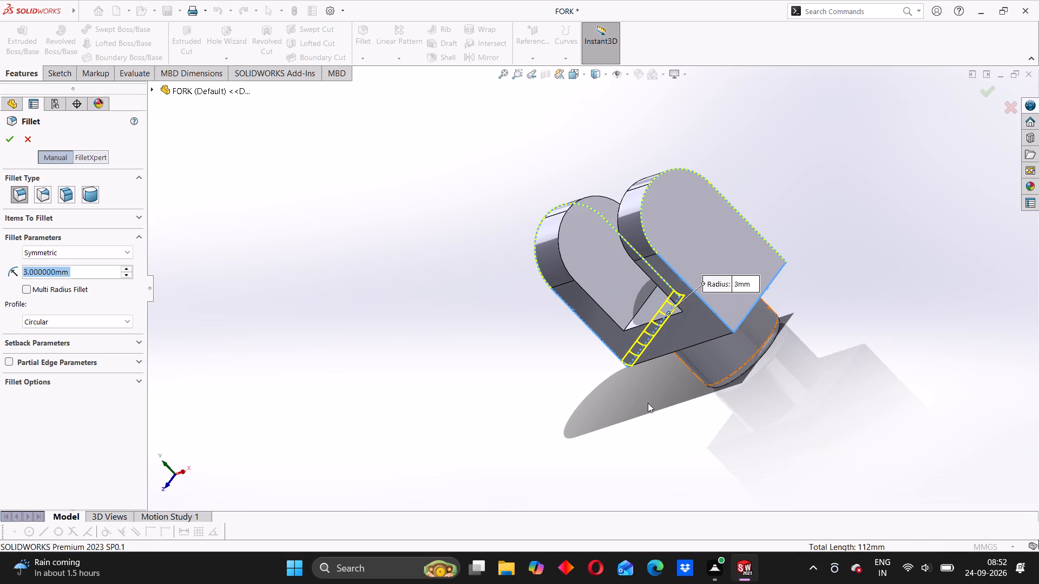
middle_click_drag(648, 403, 793, 380)
middle_click_drag(781, 369, 777, 371)
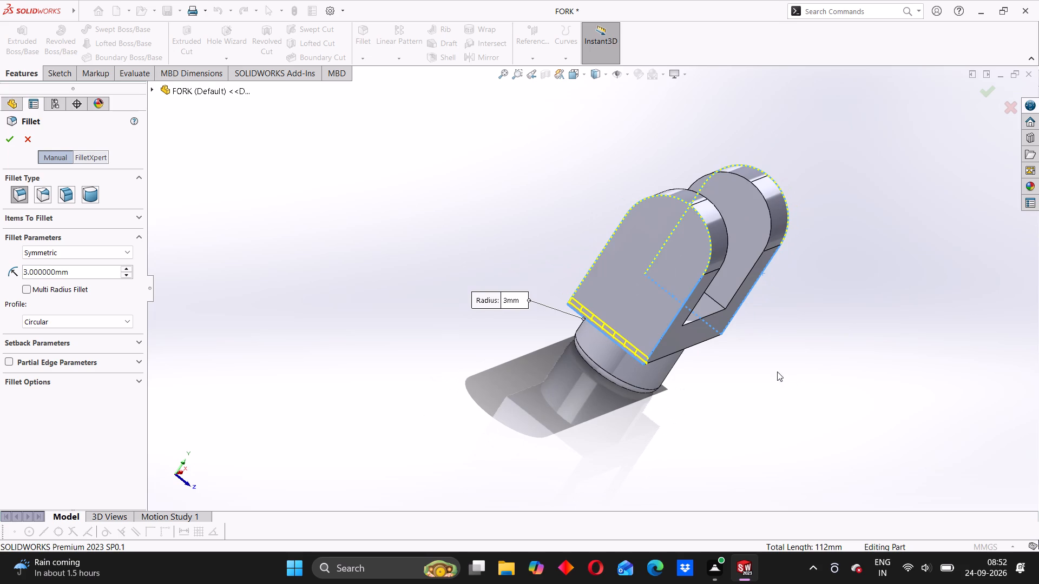
middle_click_drag(777, 371, 729, 391)
left_click(1, 137)
left_click(8, 142)
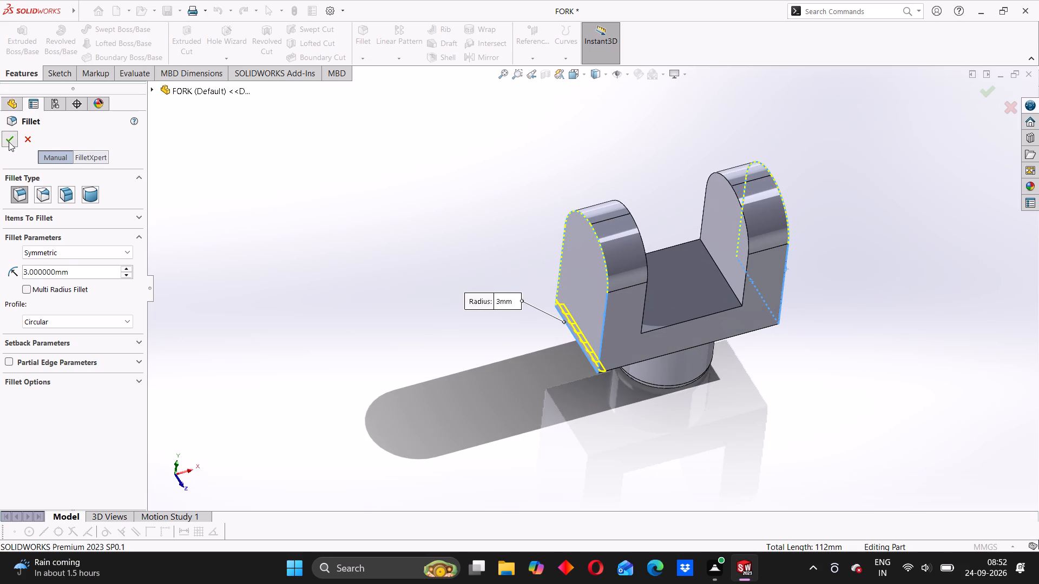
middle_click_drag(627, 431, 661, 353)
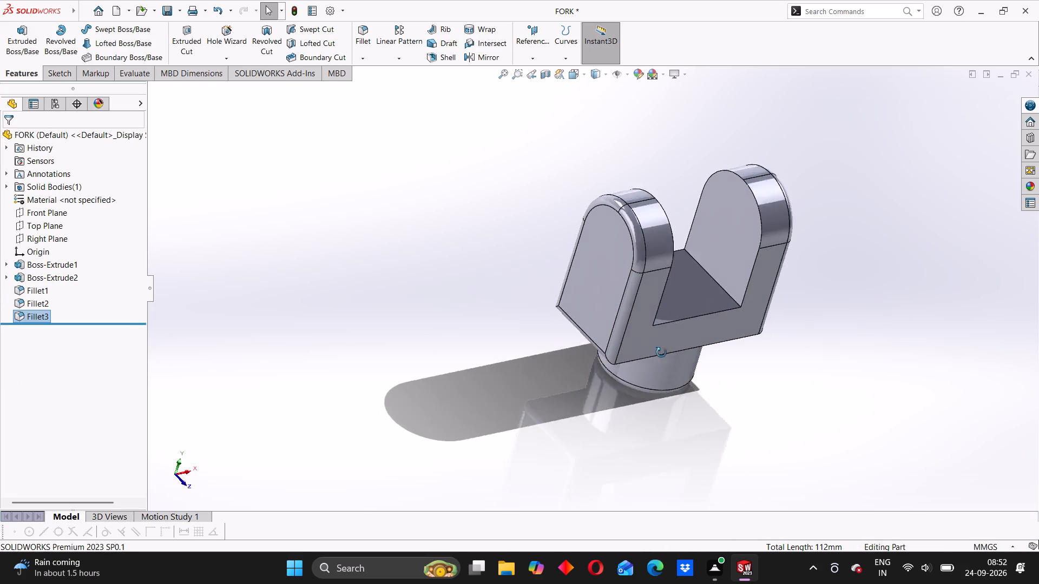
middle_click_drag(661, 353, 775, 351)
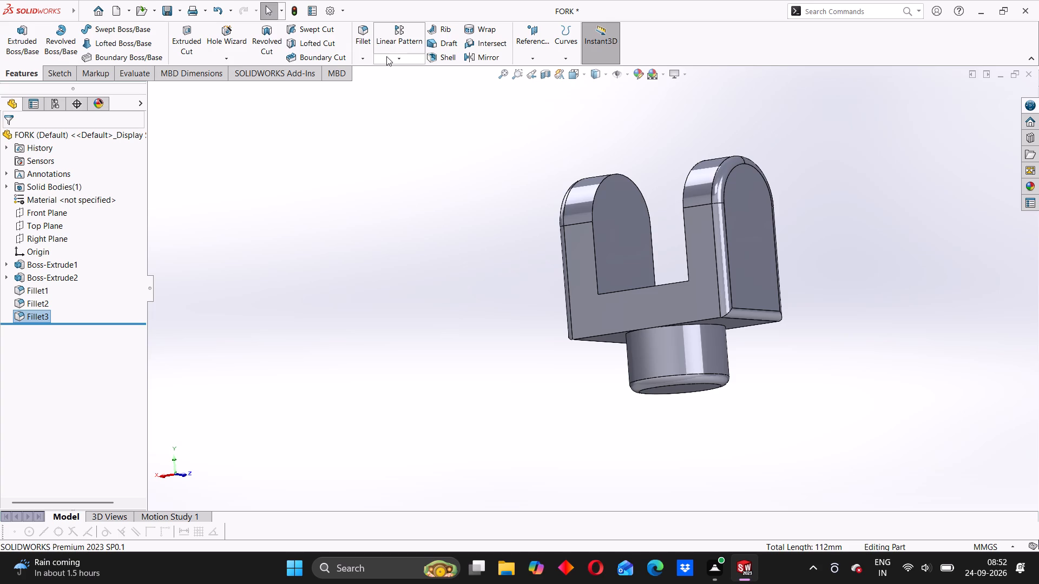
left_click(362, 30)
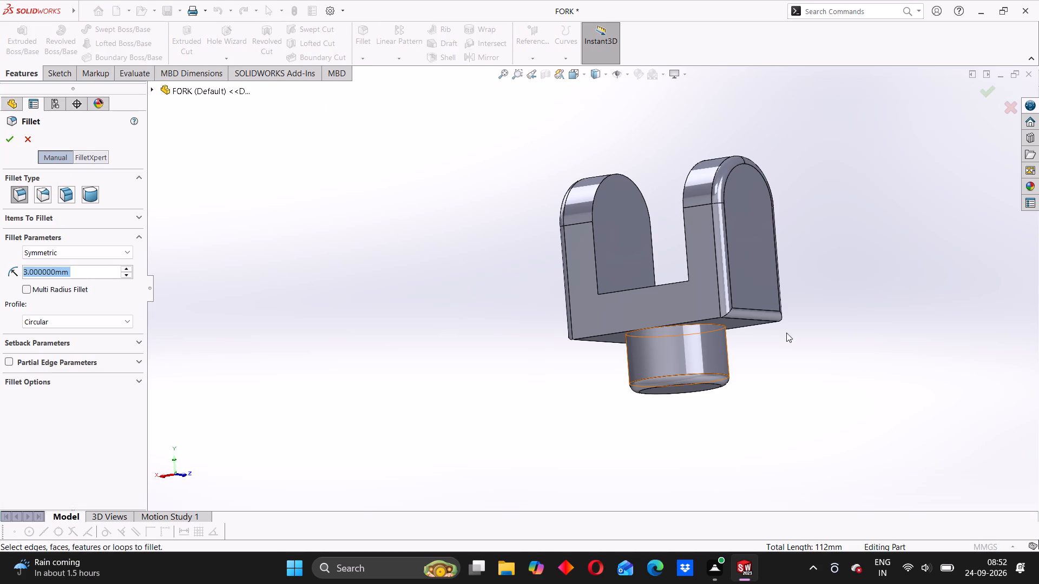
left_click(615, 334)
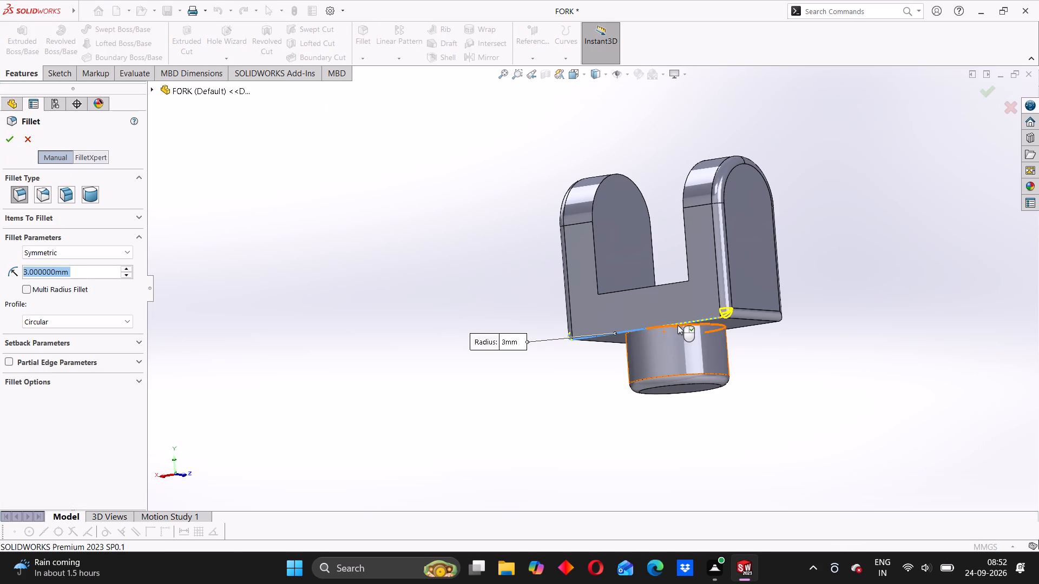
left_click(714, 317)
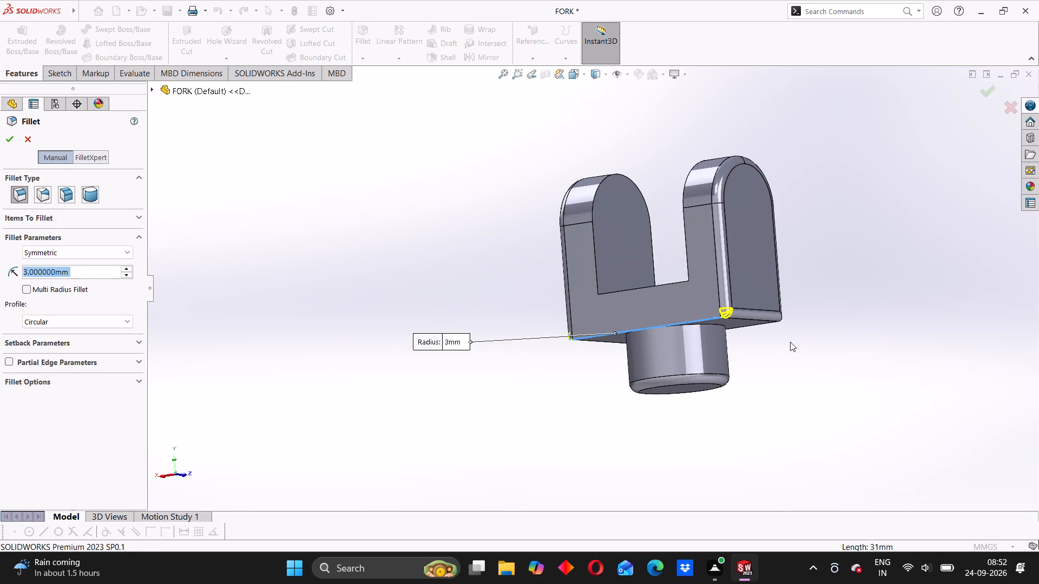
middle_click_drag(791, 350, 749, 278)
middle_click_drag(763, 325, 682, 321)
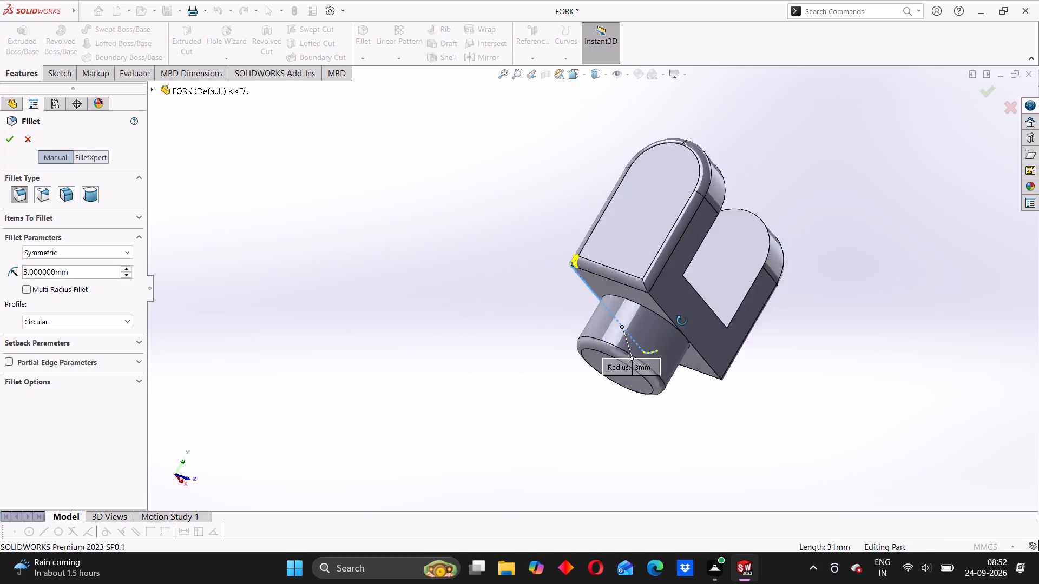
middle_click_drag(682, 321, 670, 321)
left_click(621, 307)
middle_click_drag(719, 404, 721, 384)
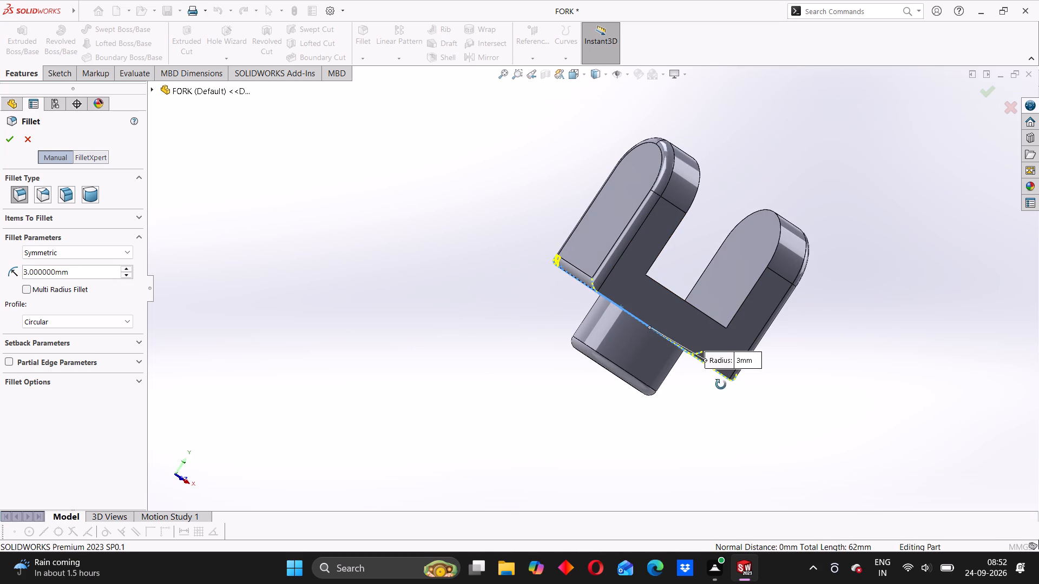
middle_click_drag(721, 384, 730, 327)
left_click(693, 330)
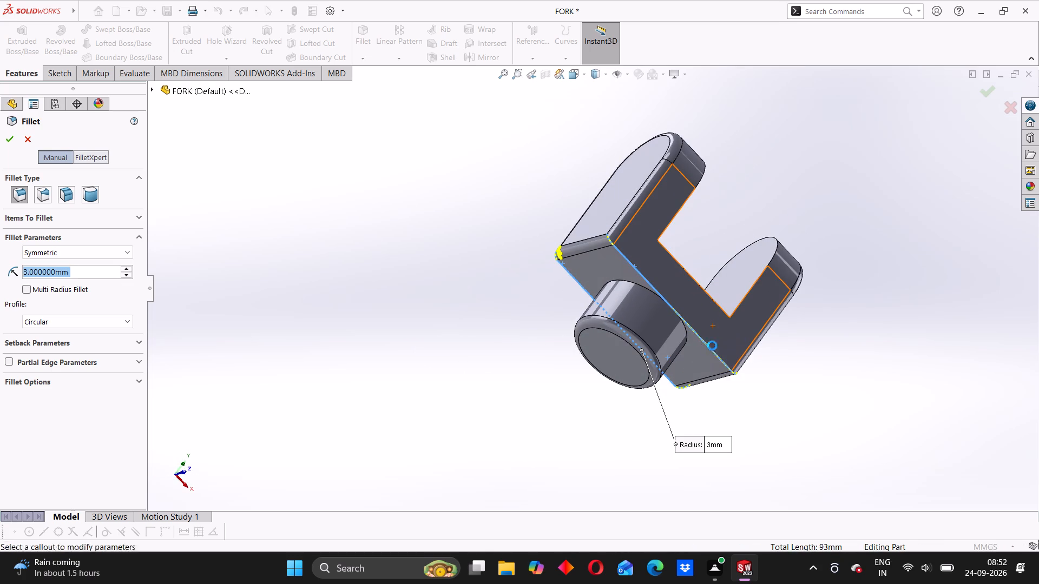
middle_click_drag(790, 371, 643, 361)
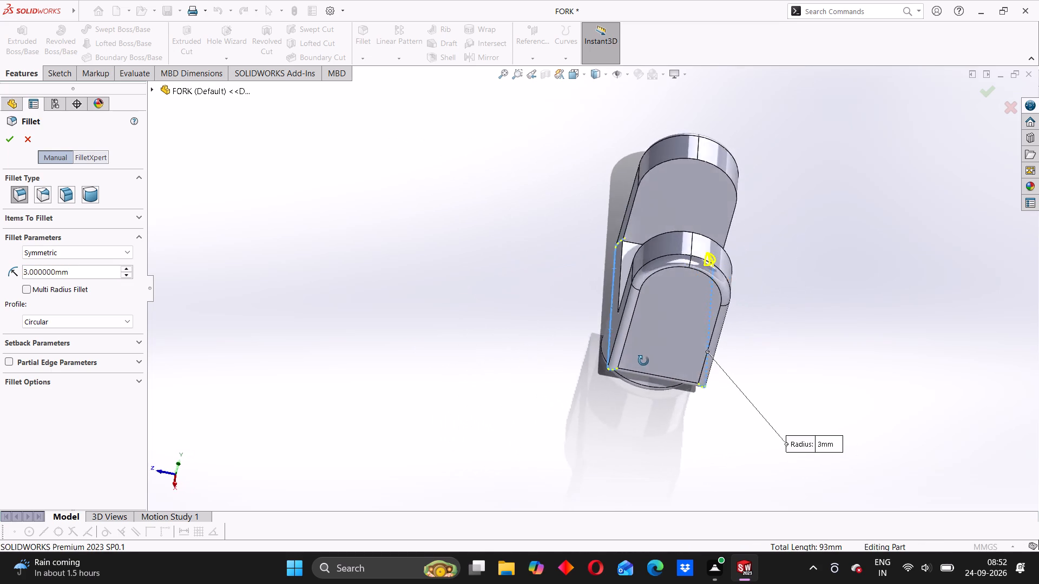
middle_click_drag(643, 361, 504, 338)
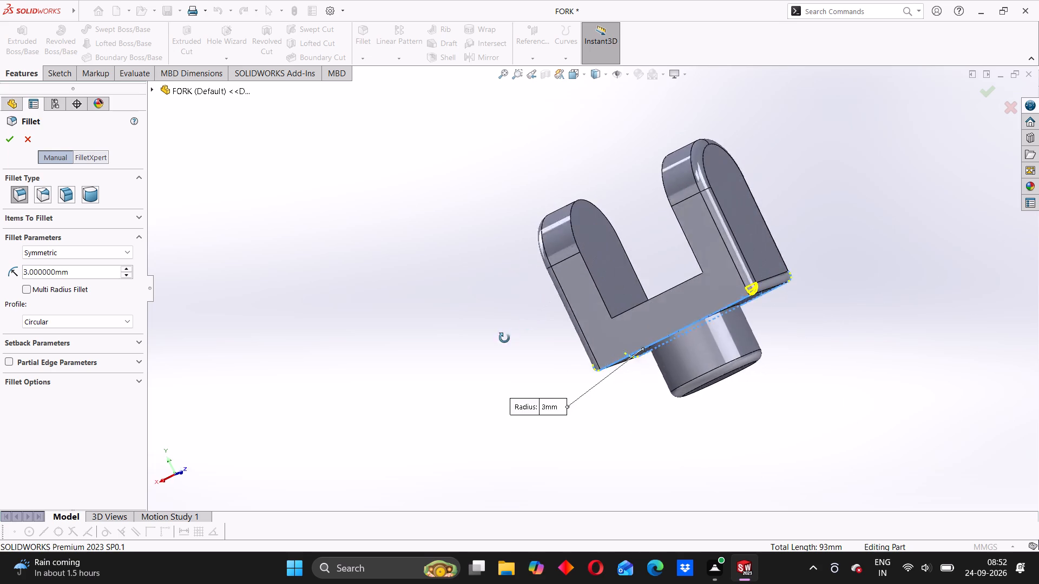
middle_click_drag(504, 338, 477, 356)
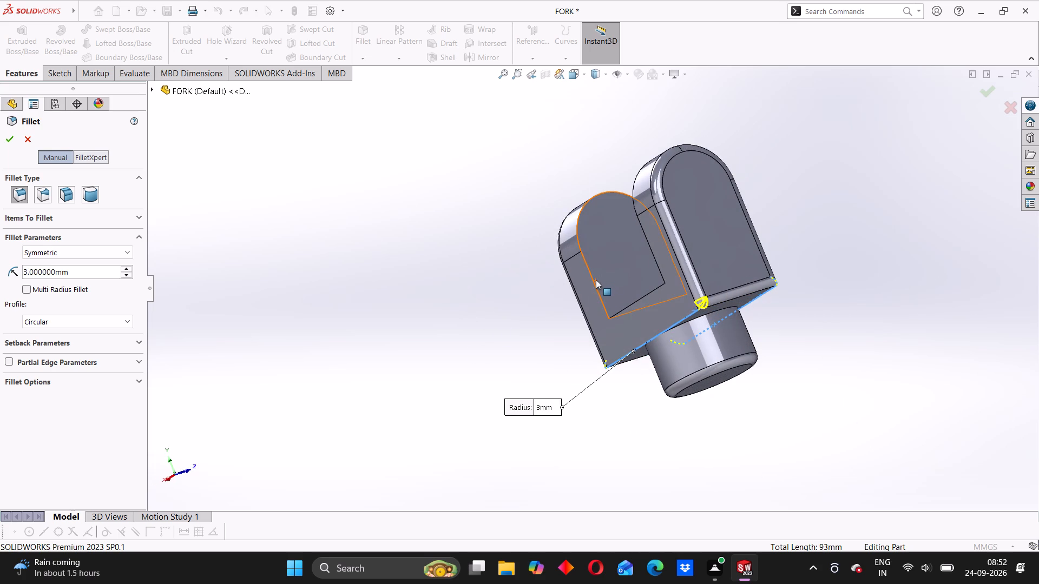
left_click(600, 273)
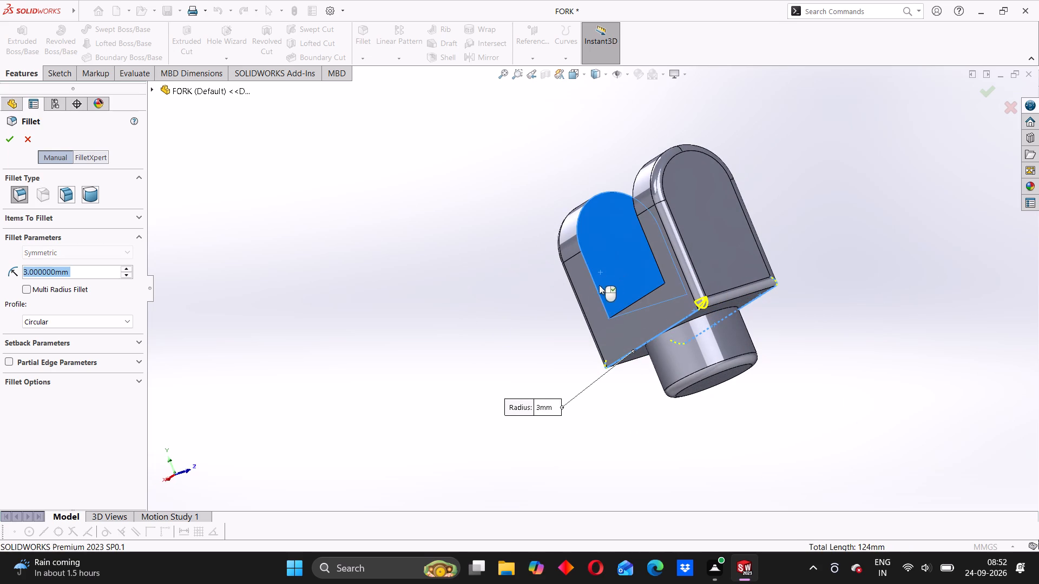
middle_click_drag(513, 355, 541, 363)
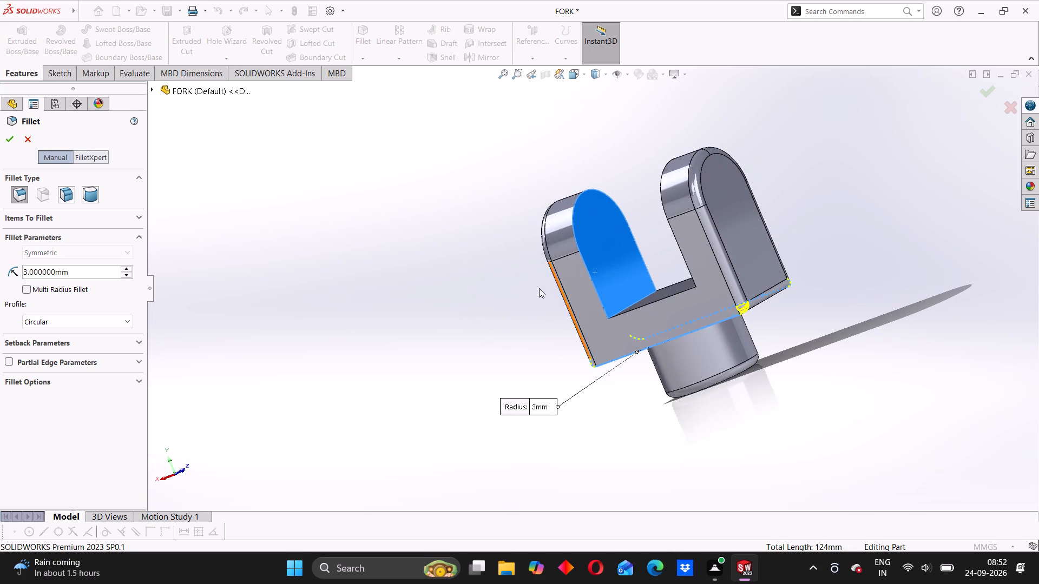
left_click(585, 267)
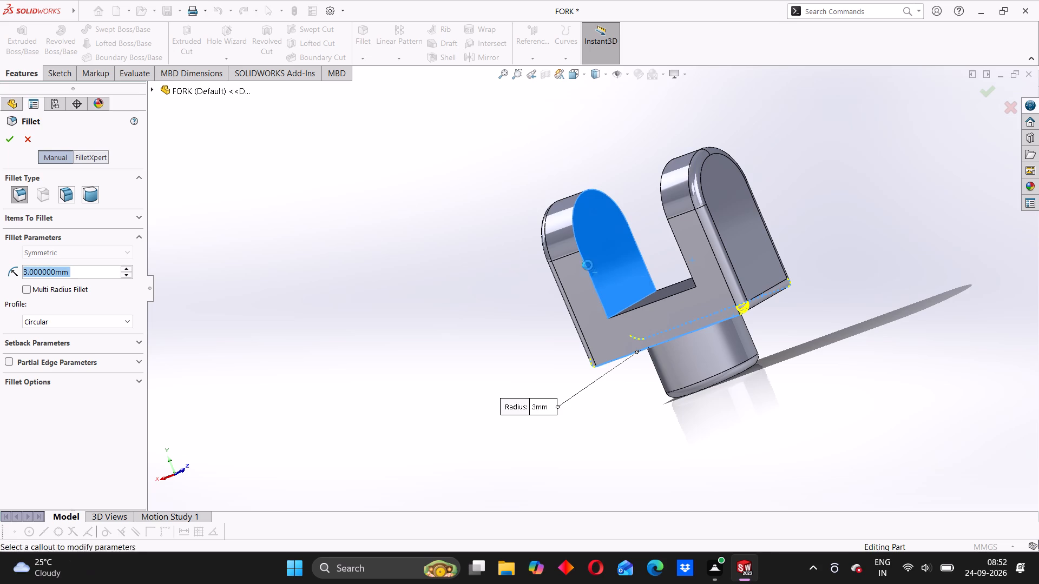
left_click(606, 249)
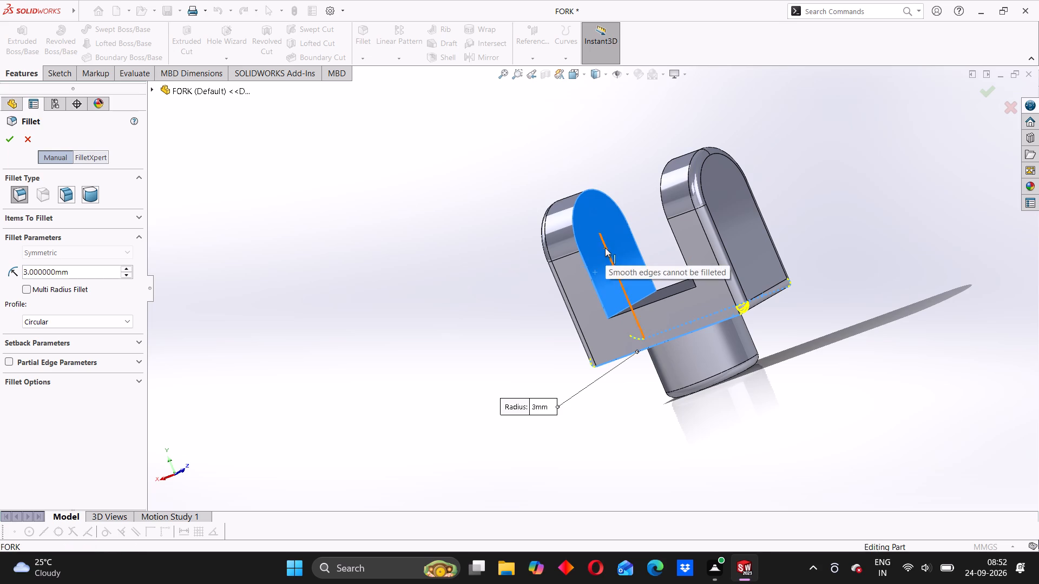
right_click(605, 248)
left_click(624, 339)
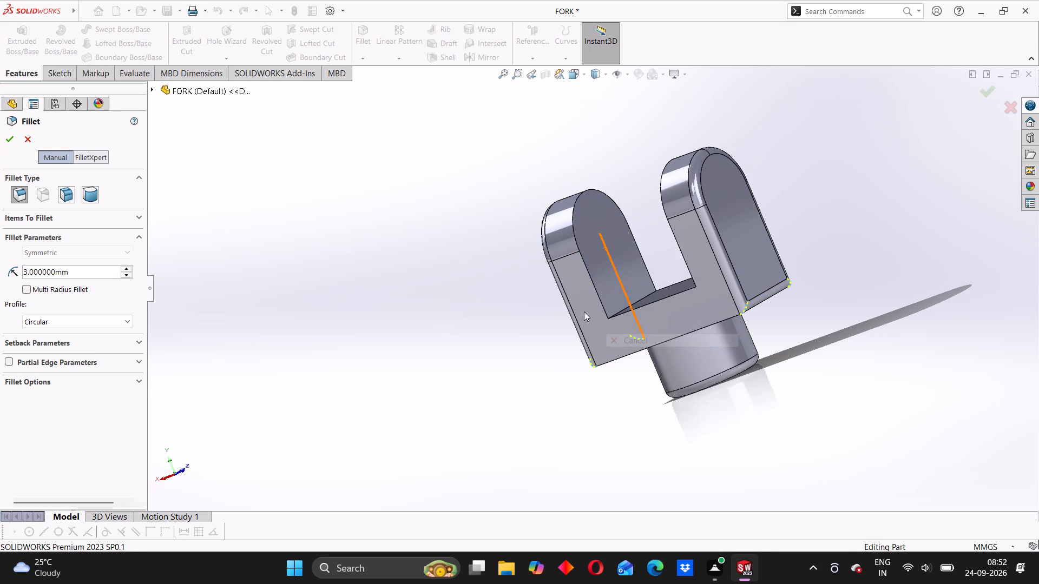
Fillet the block's two long lower edges, one slot-floor edge, and the straight and rounded inner-face edges of both arms with a 3 mm symmetric radius.
middle_click_drag(525, 319, 586, 313)
middle_click_drag(462, 287, 503, 270)
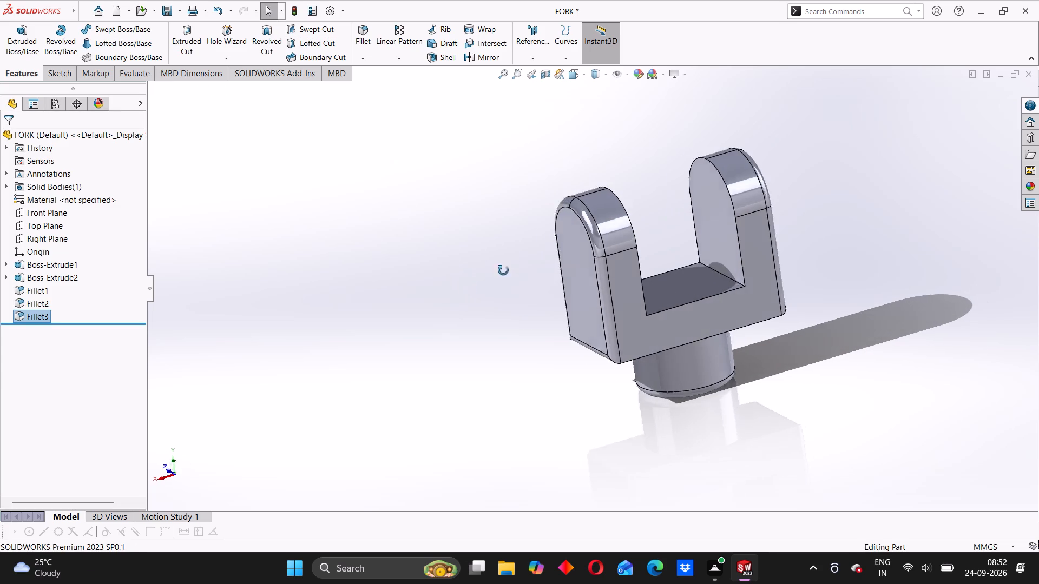
middle_click_drag(503, 270, 624, 196)
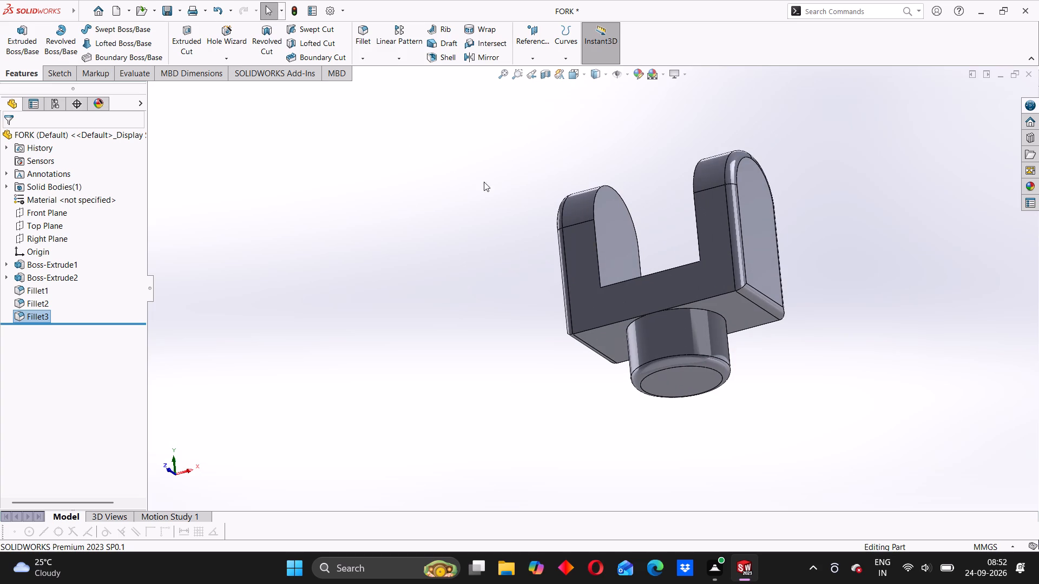
left_click(367, 40)
left_click(603, 326)
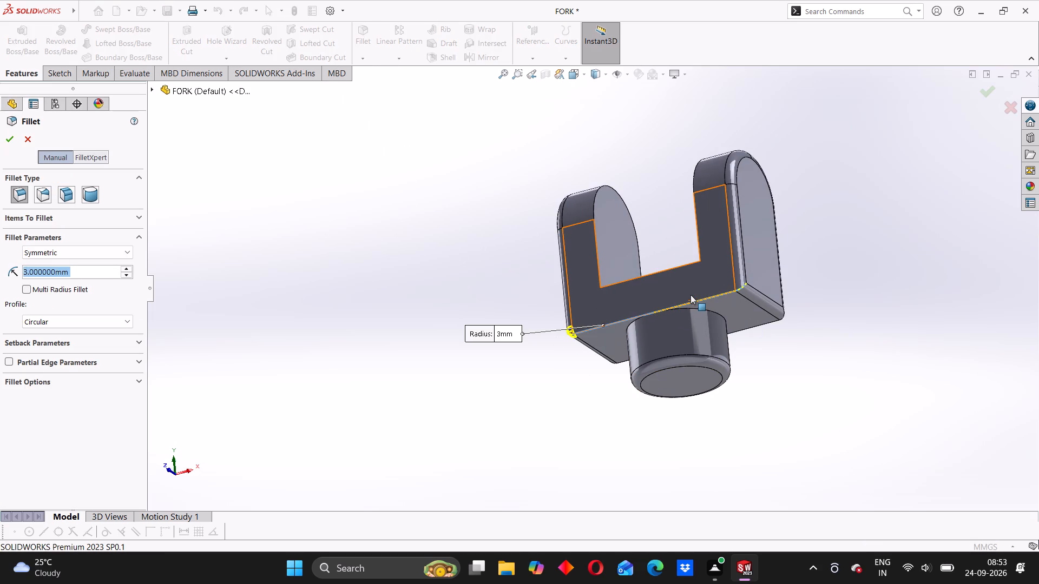
scroll(770, 332, "up", 1)
middle_click_drag(754, 329, 646, 290)
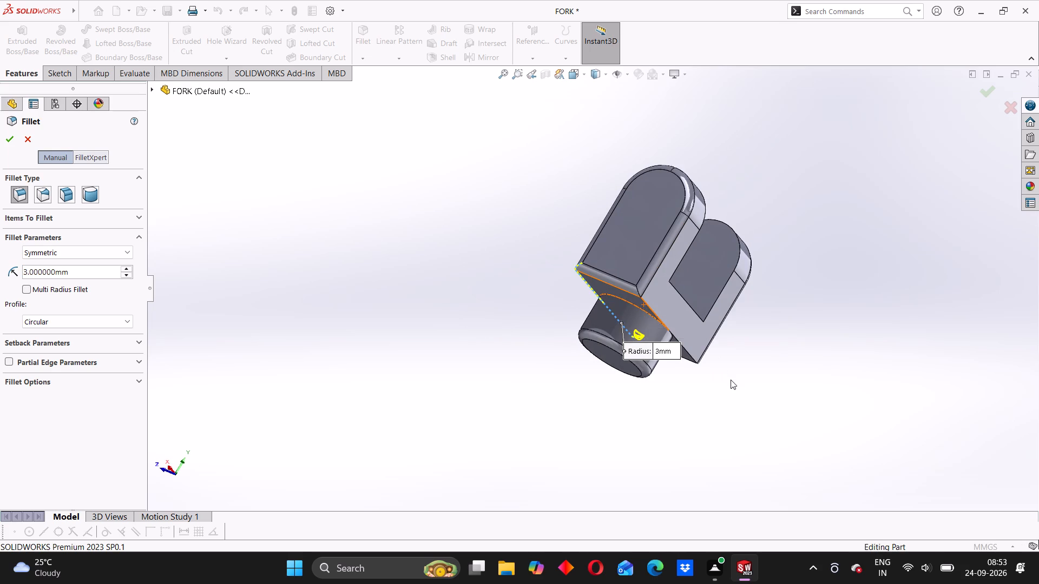
middle_click_drag(731, 380, 720, 306)
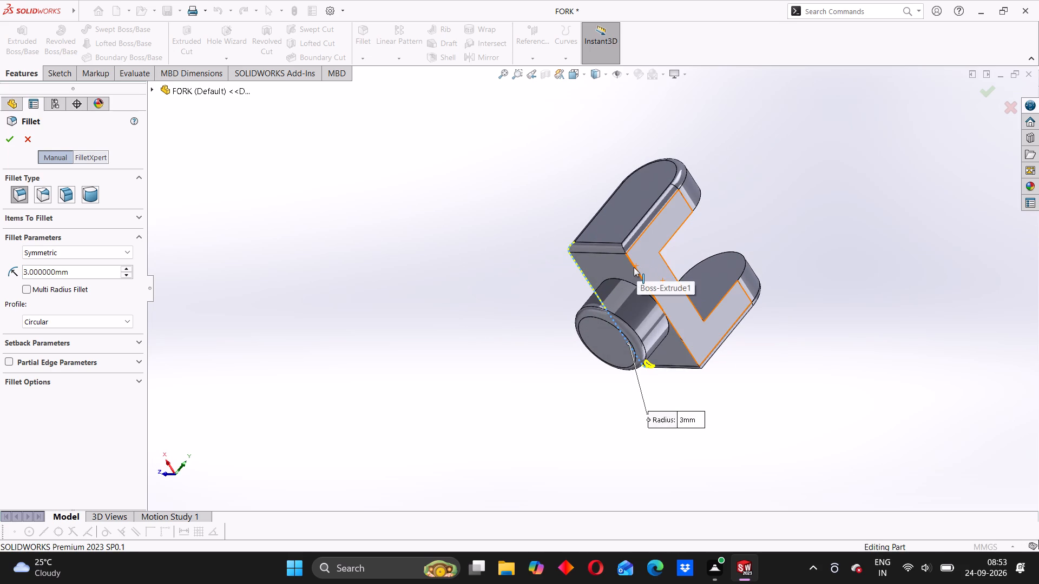
left_click(634, 267)
middle_click_drag(801, 283, 768, 290)
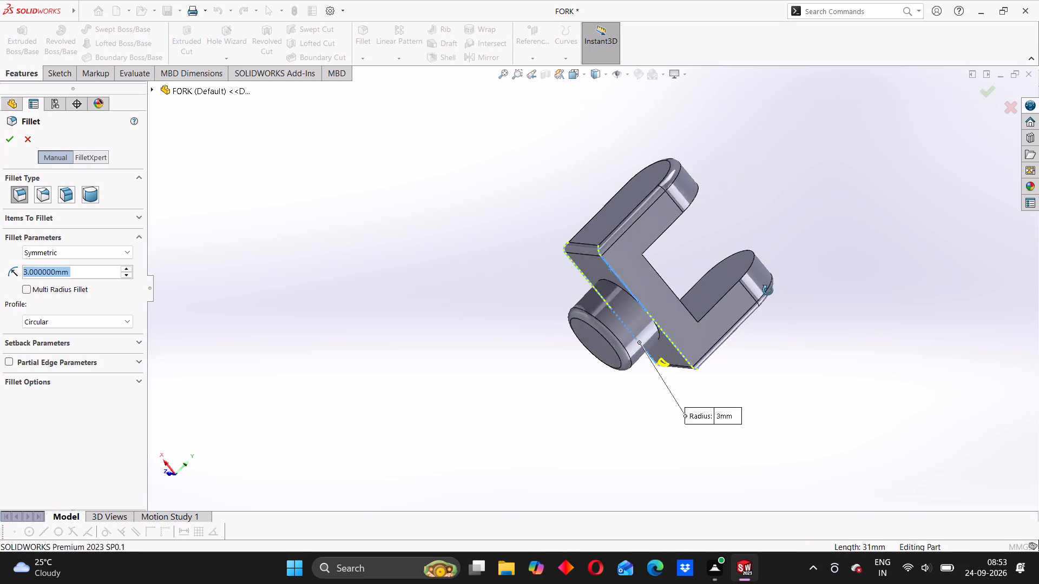
middle_click_drag(768, 290, 745, 297)
left_click(633, 274)
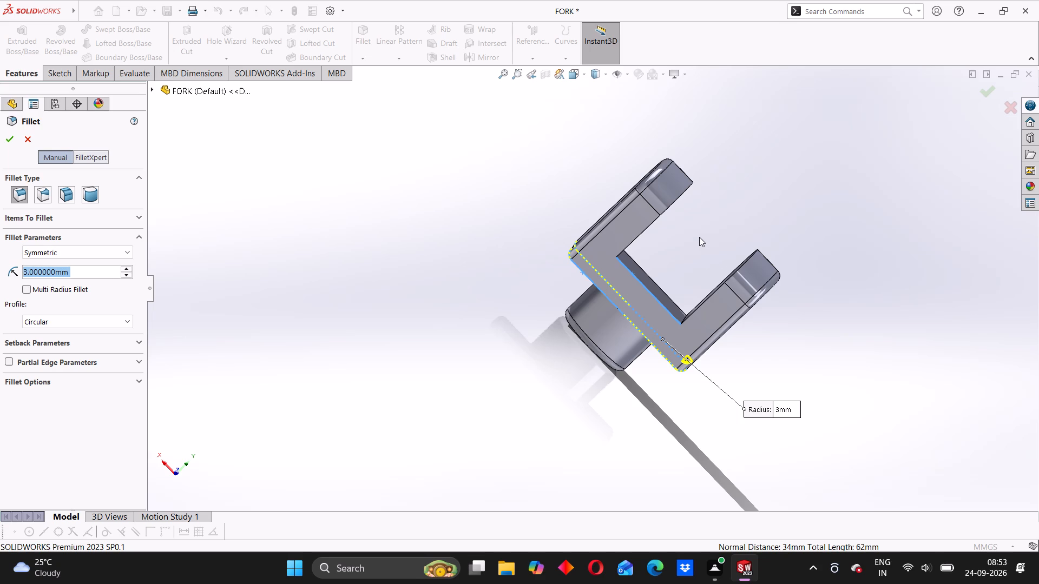
middle_click_drag(695, 236, 640, 234)
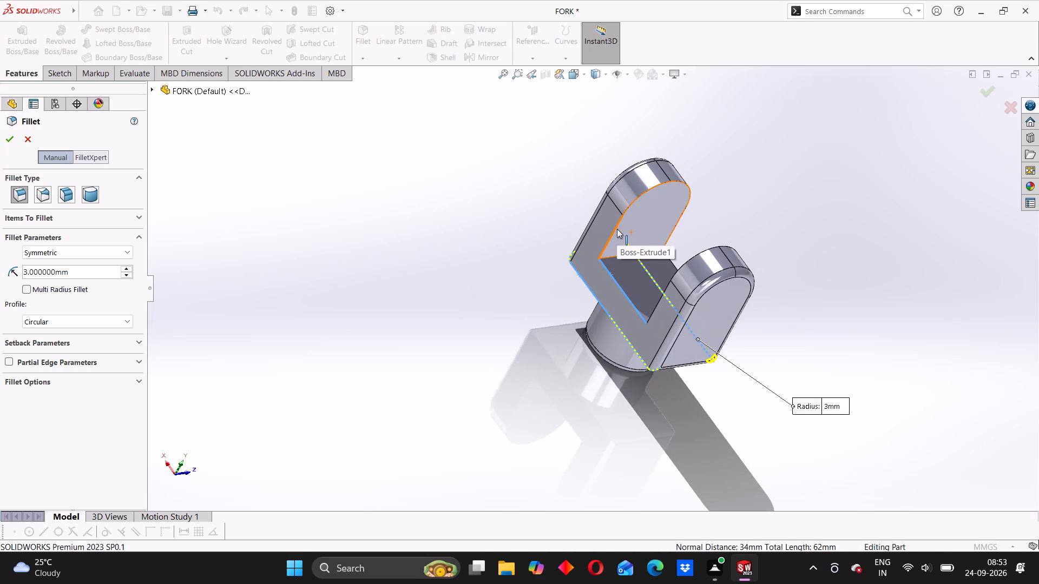
left_click(616, 228)
left_click(644, 193)
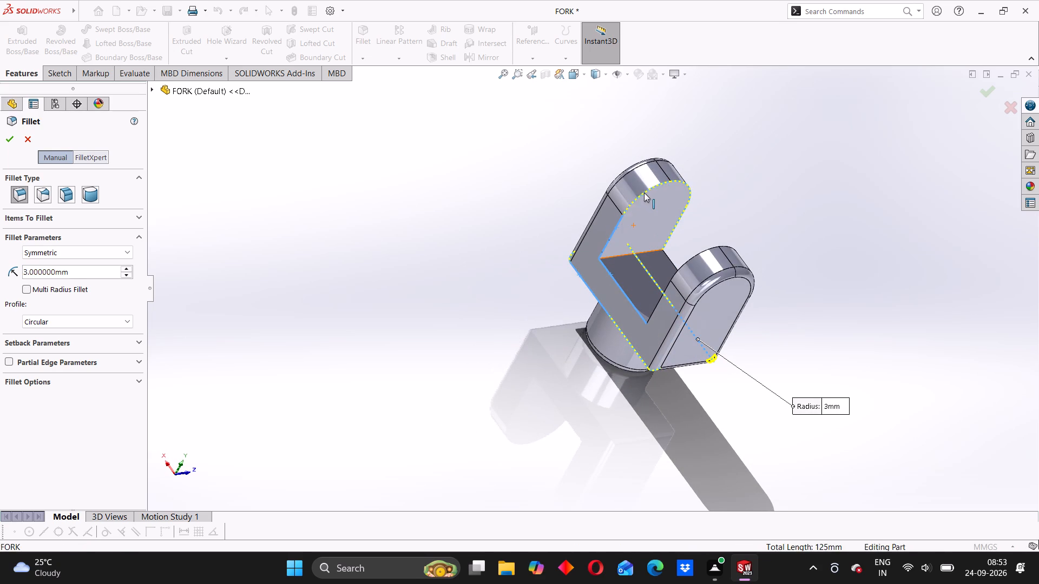
left_click(678, 218)
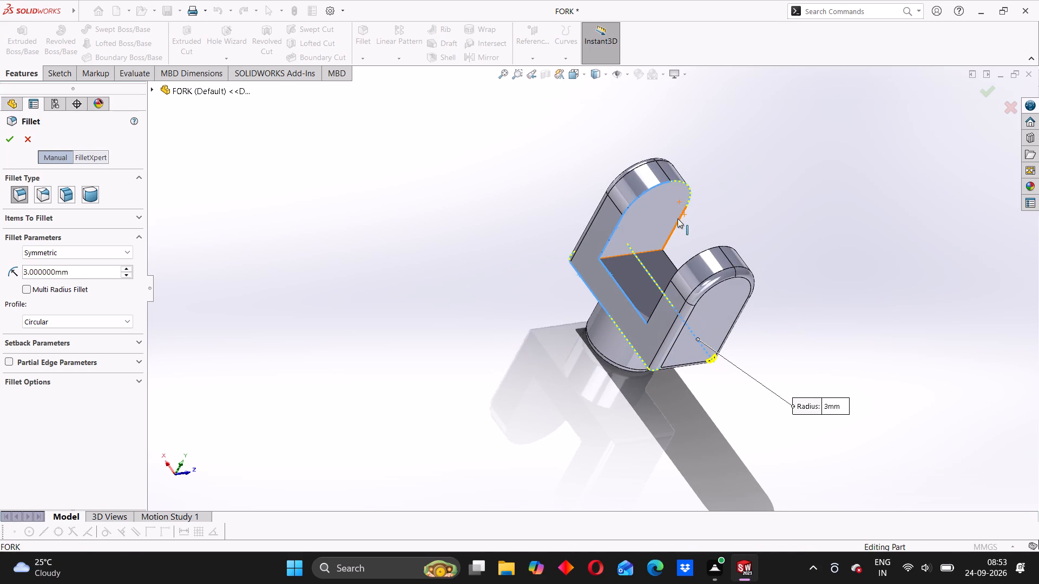
left_click(687, 187)
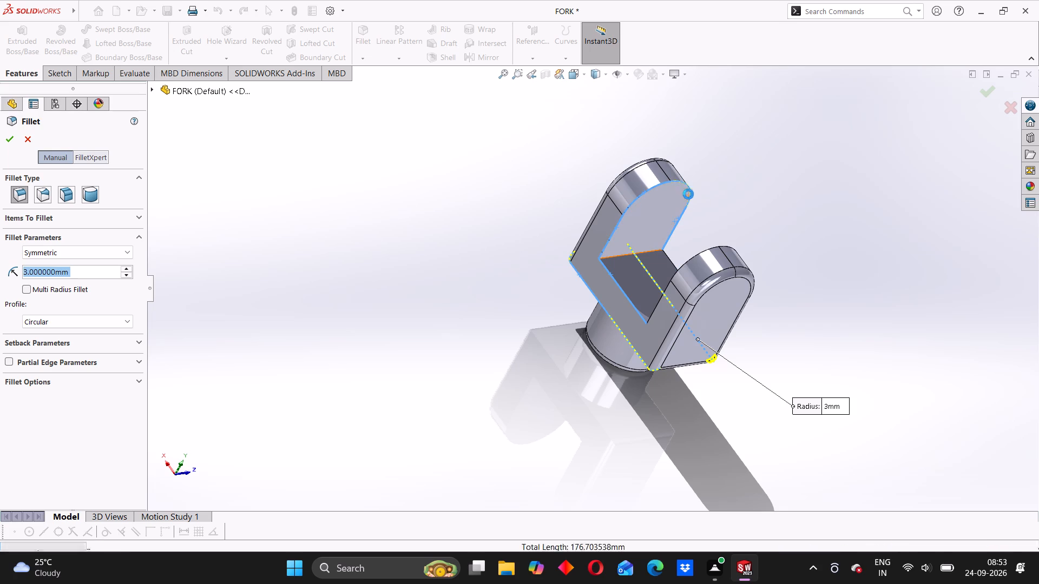
middle_click_drag(699, 233, 751, 366)
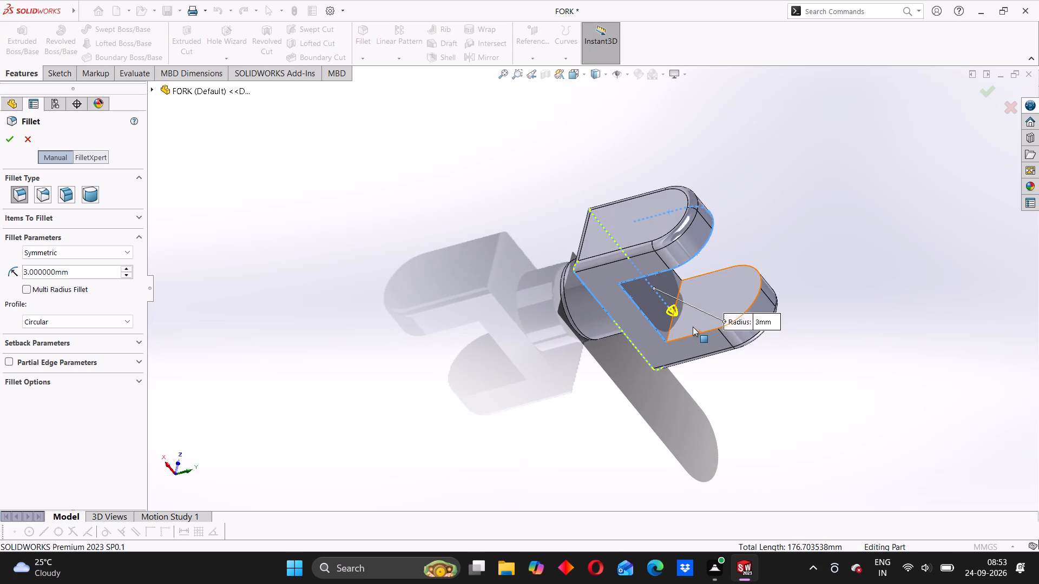
left_click(689, 336)
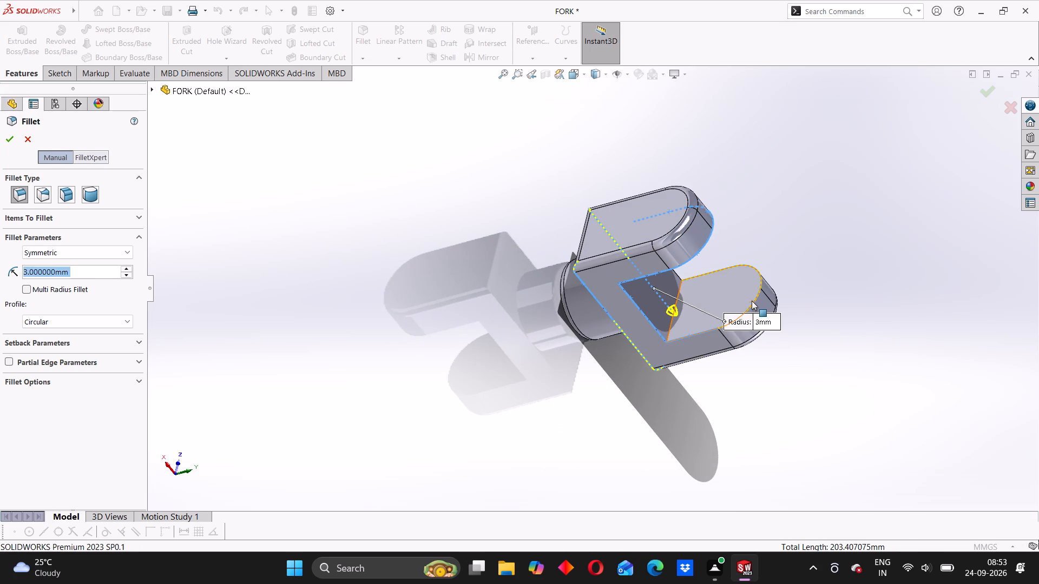
left_click(753, 302)
middle_click_drag(777, 266, 762, 317)
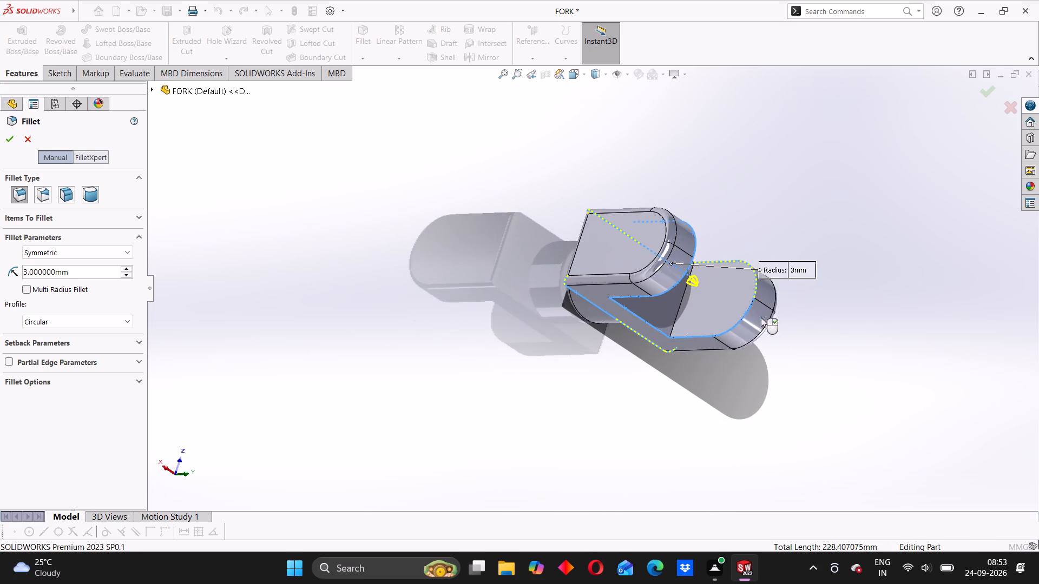
left_click(757, 287)
middle_click_drag(719, 227, 724, 263)
left_click(714, 256)
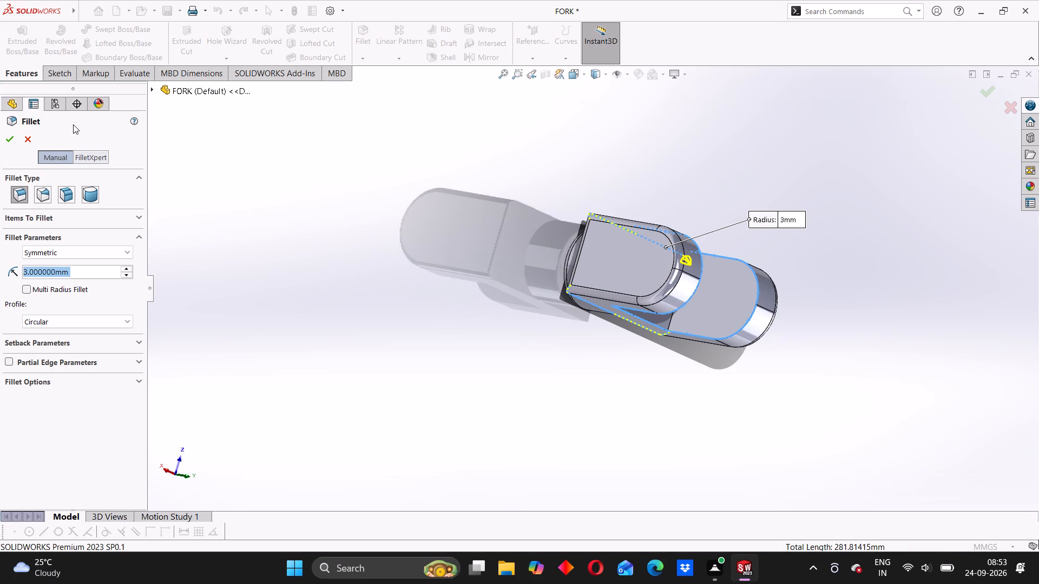
left_click(10, 137)
Examine the filleted arms, slot floor, block underside and shank from several sides.
middle_click_drag(692, 387, 691, 369)
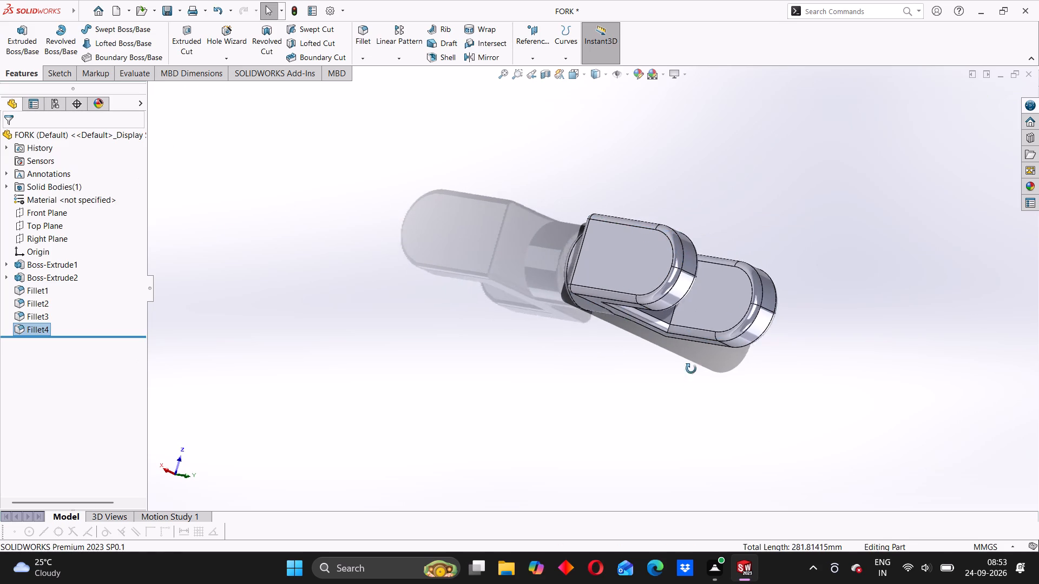
middle_click_drag(691, 369, 621, 165)
scroll(621, 221, "down", 3)
scroll(620, 228, "up", 3)
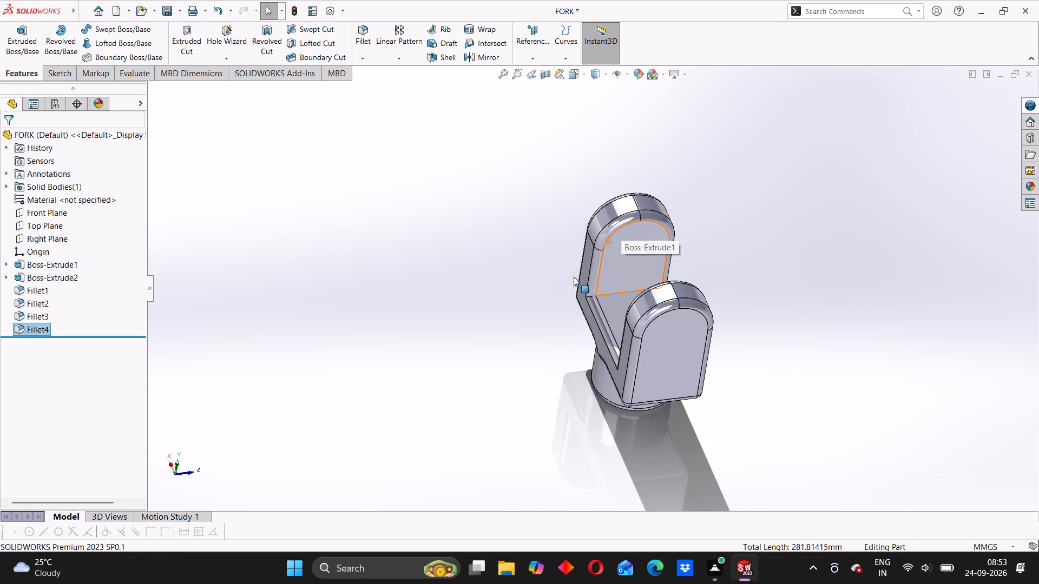
middle_click_drag(524, 326, 508, 255)
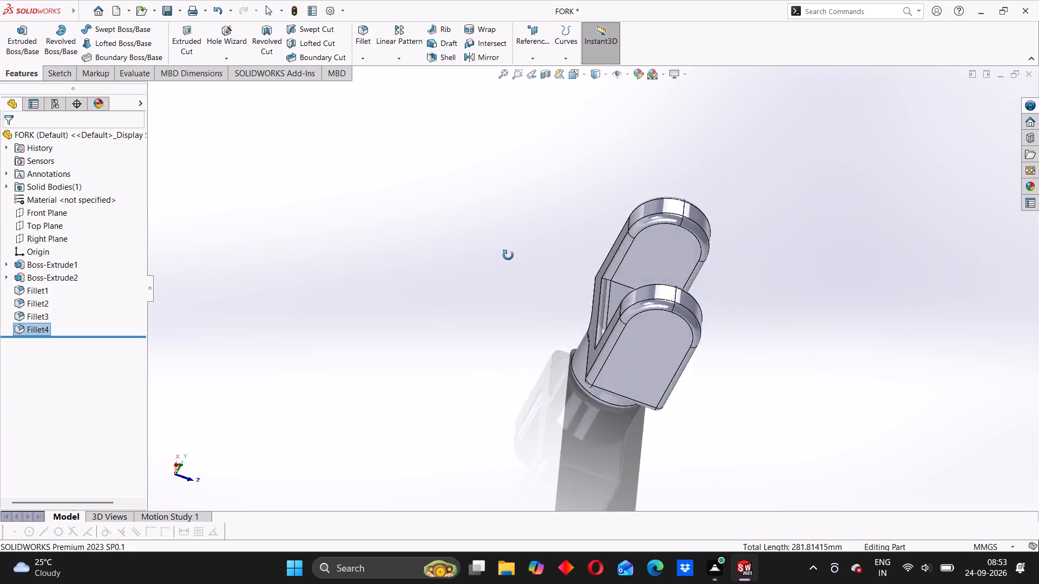
middle_click_drag(508, 255, 407, 240)
middle_click_drag(562, 341, 513, 251)
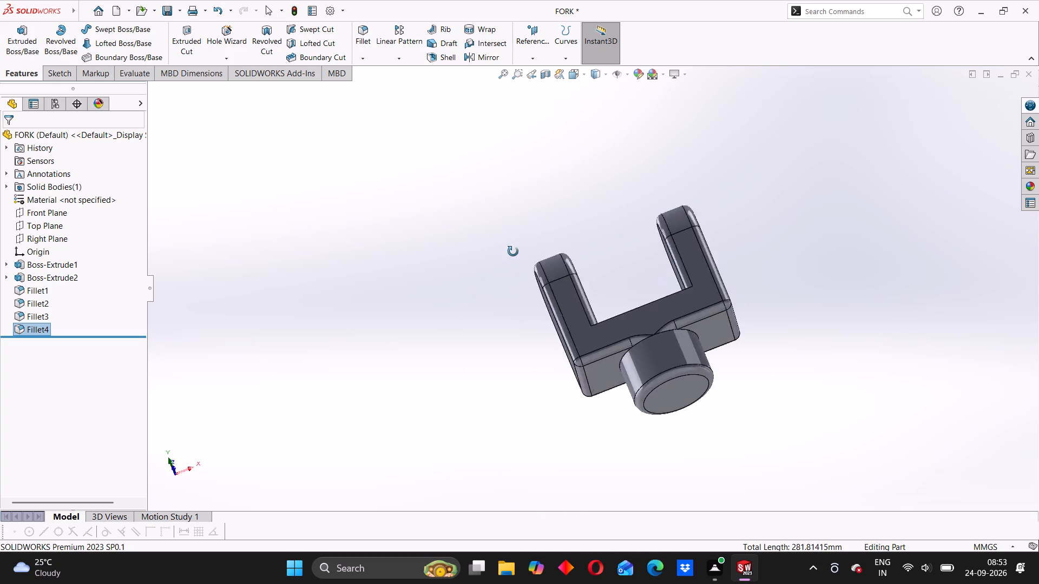
middle_click_drag(513, 251, 452, 312)
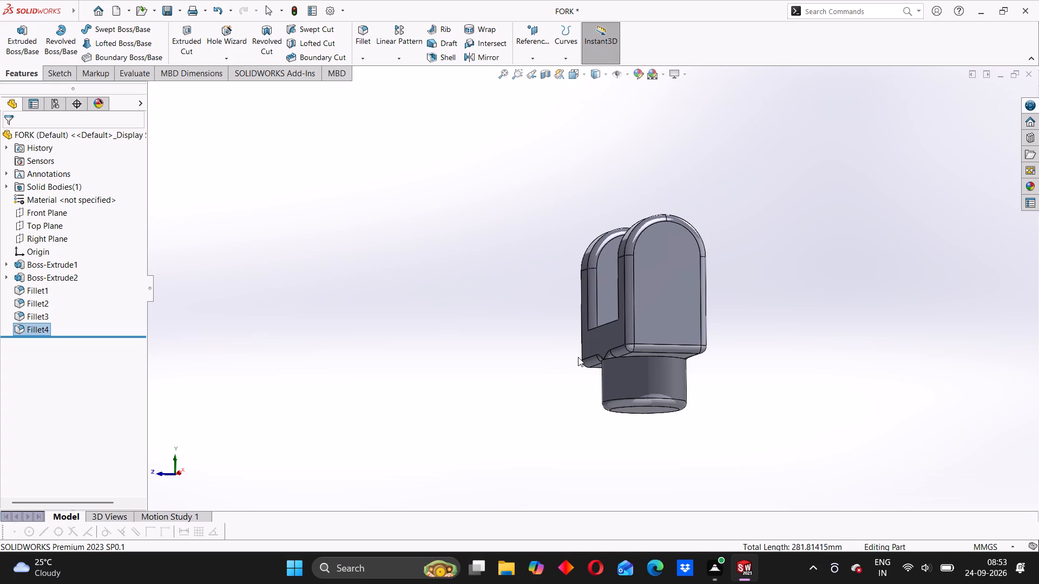
scroll(578, 357, "up", 1)
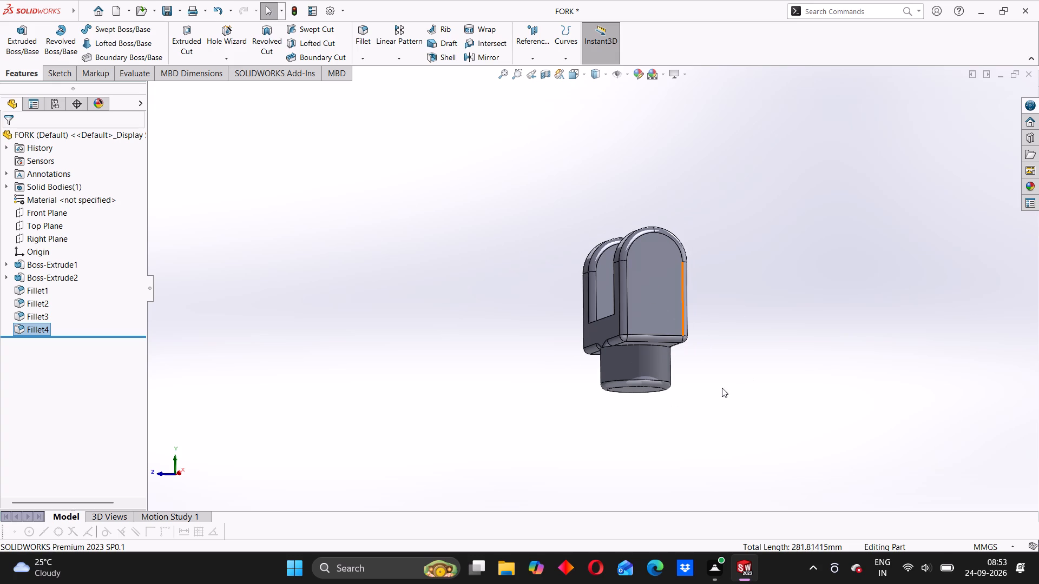
middle_click_drag(721, 388, 565, 317)
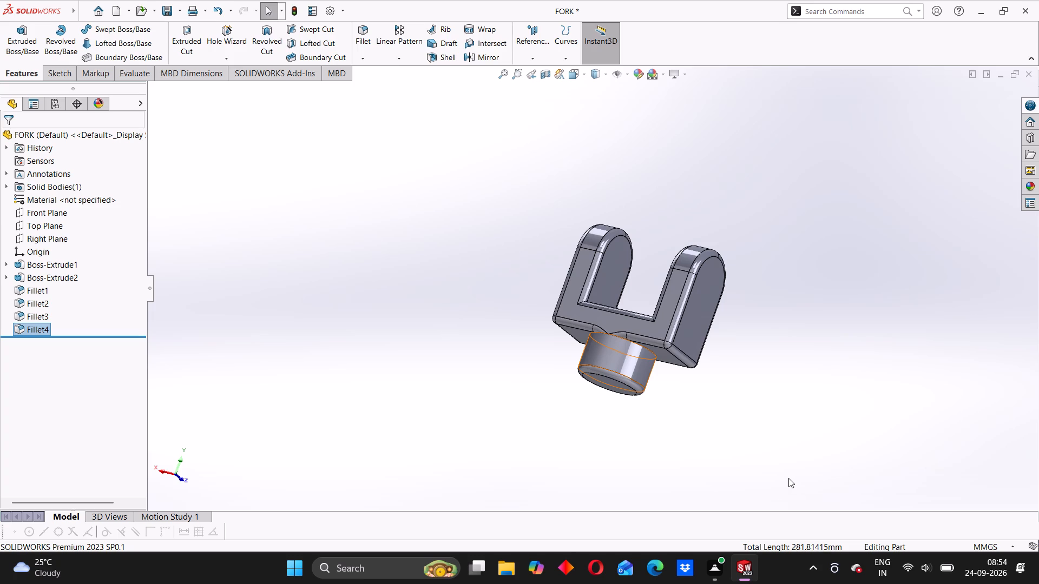
right_click_drag(884, 580, 882, 580)
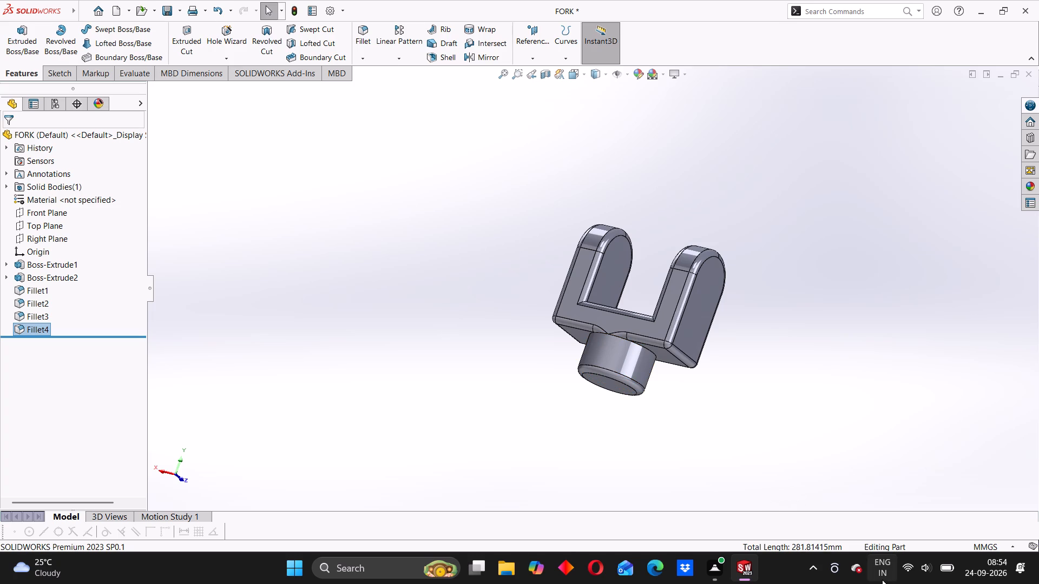
right_click_drag(882, 580, 866, 582)
Start a sketch on the shank's flat end face and draw a concentric circle about 17.5 mm in diameter.
middle_click_drag(766, 406, 737, 413)
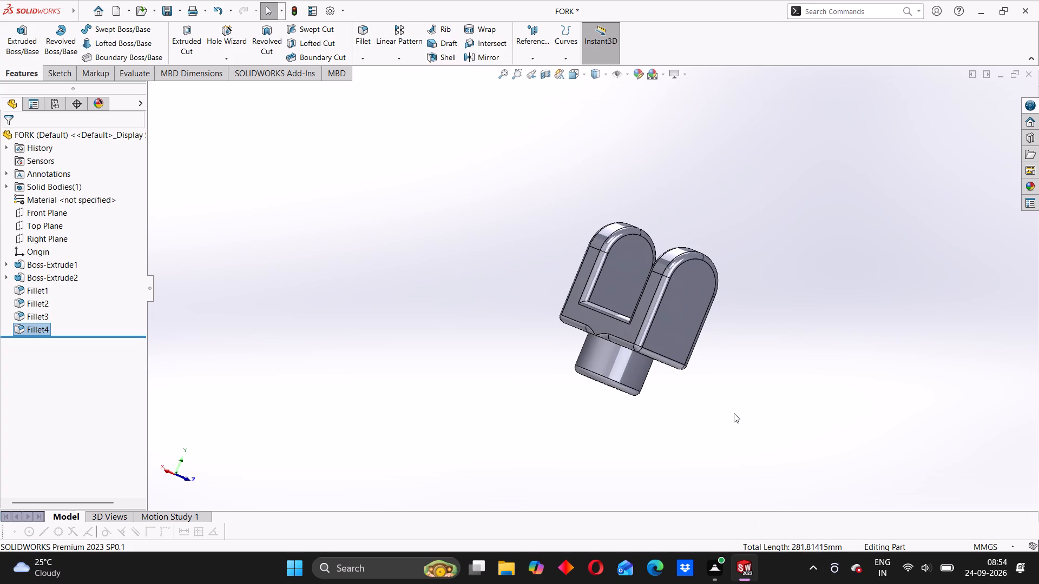
middle_click_drag(750, 392, 725, 400)
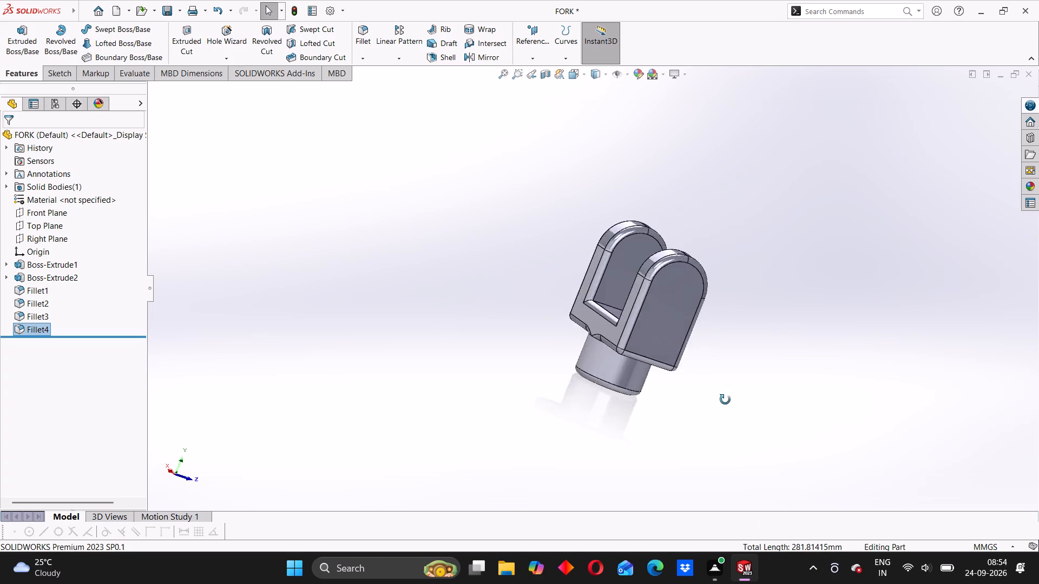
middle_click_drag(725, 400, 522, 274)
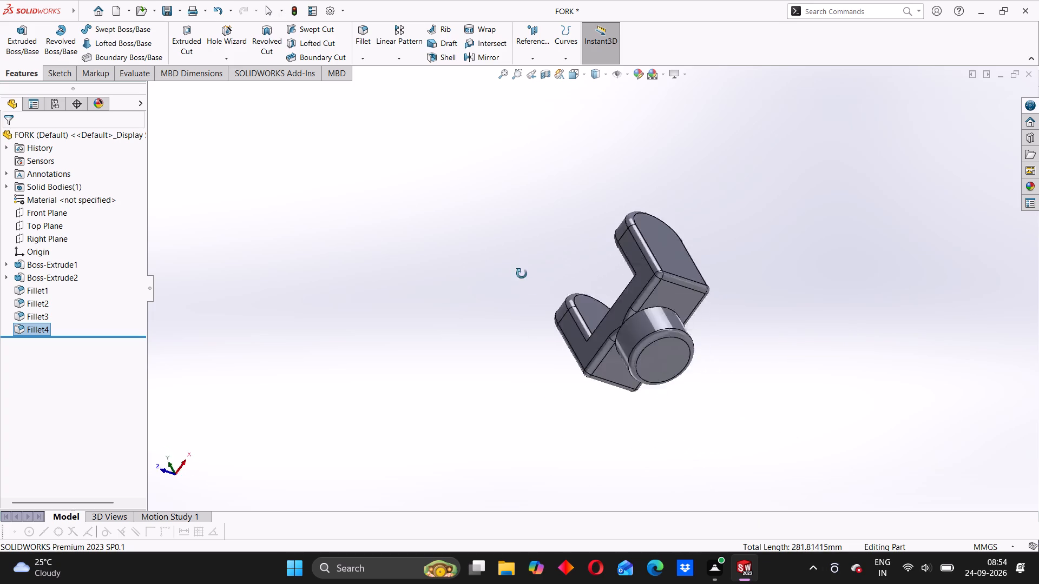
middle_click_drag(522, 274, 460, 229)
left_click(581, 328)
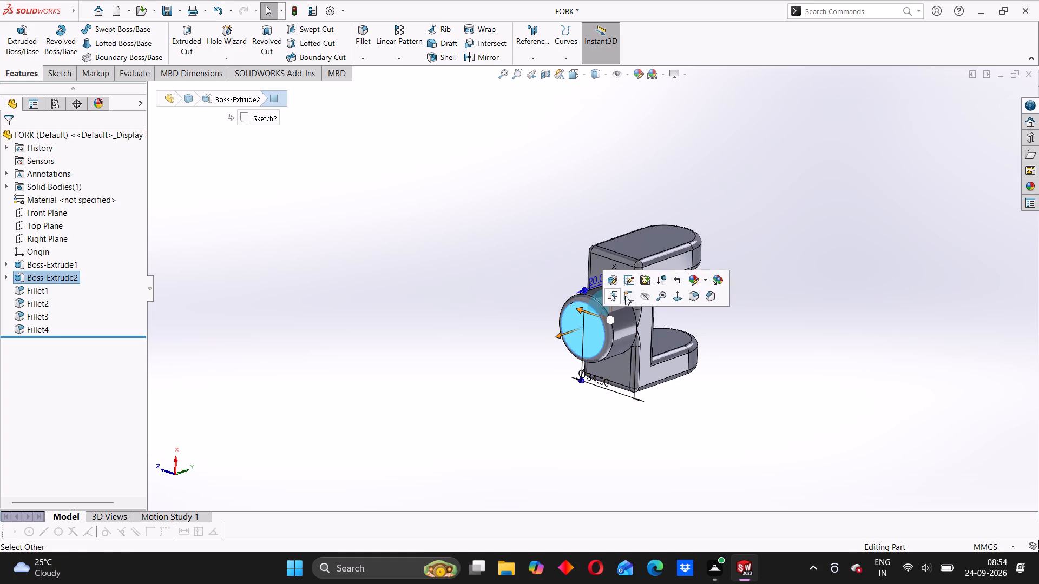
left_click(624, 296)
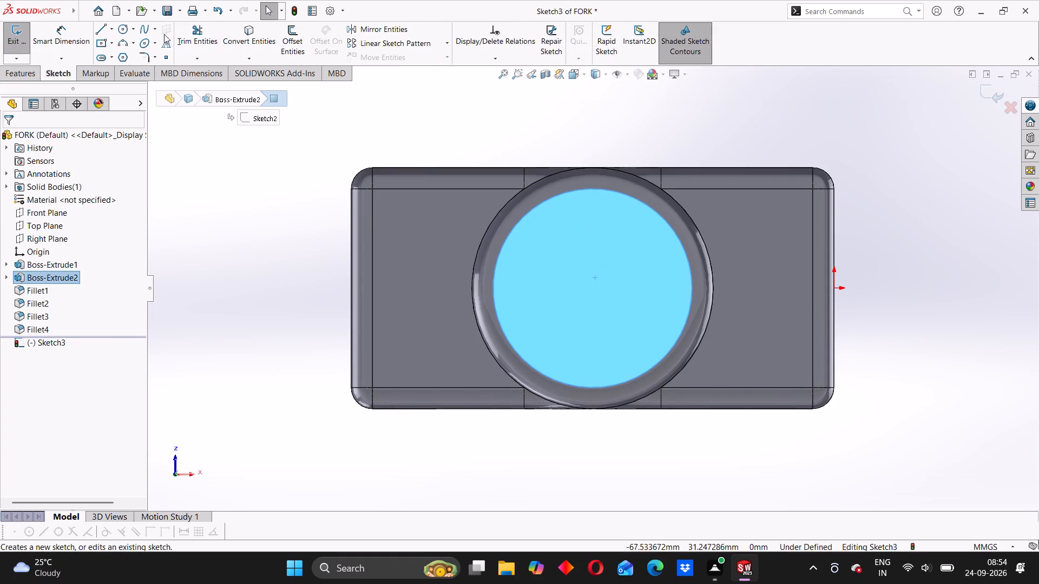
left_click(124, 30)
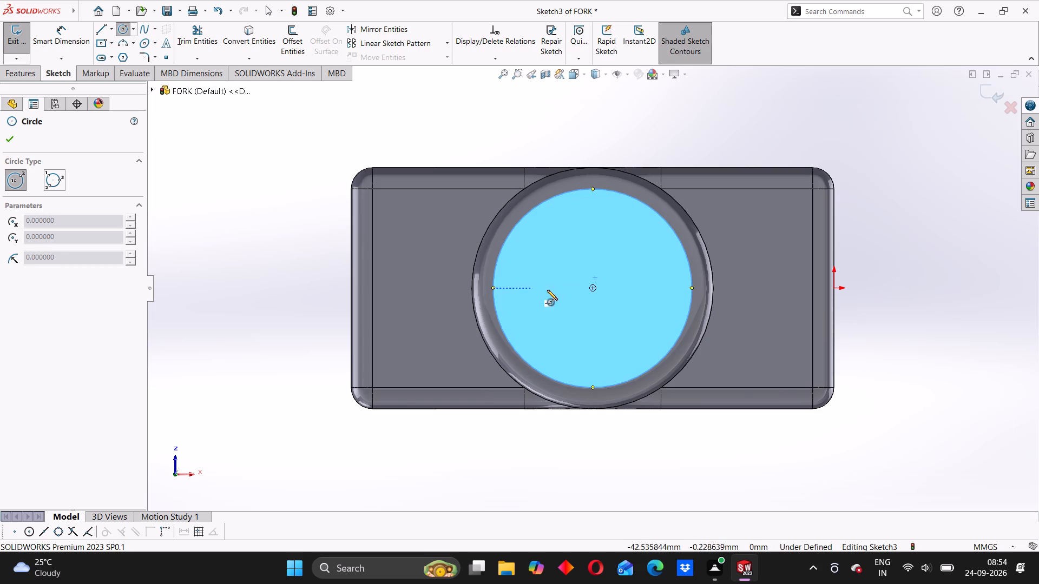
left_click(593, 288)
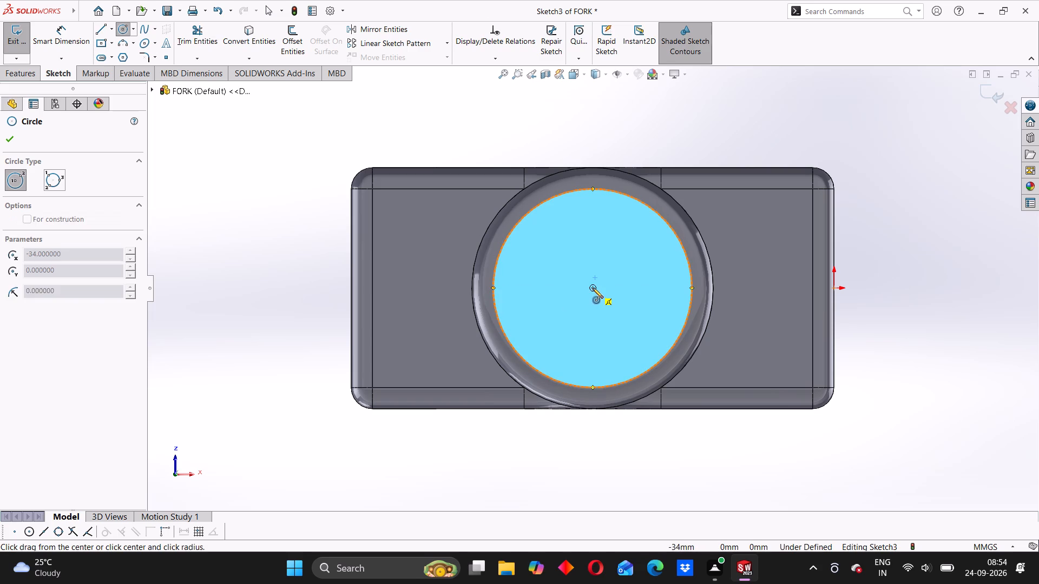
left_click(591, 226)
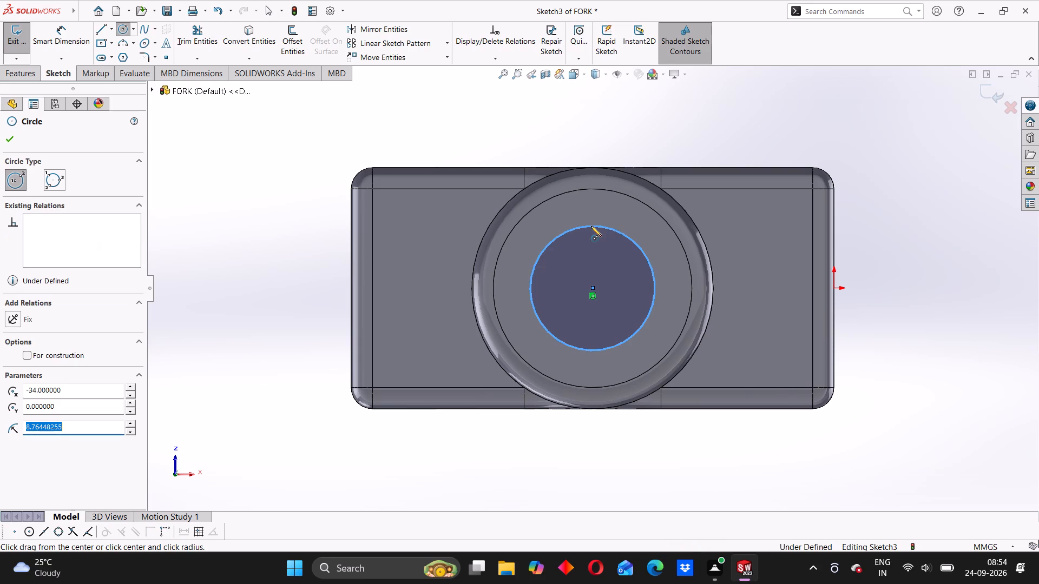
Dimension the sketched circle on the shank's end face to a 19 mm diameter.
left_click(61, 16)
left_click(59, 40)
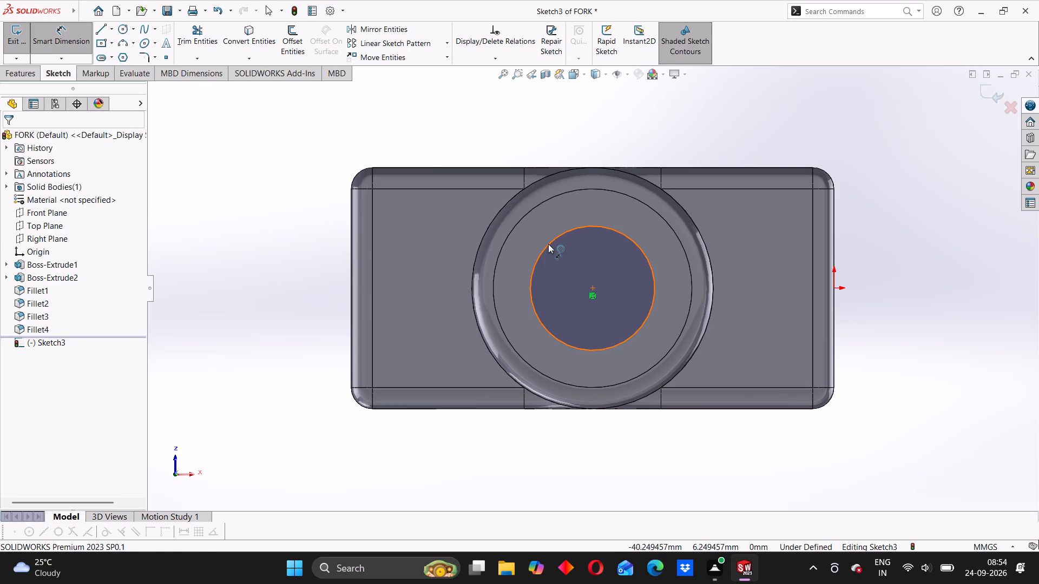
left_click(548, 244)
left_click(295, 271)
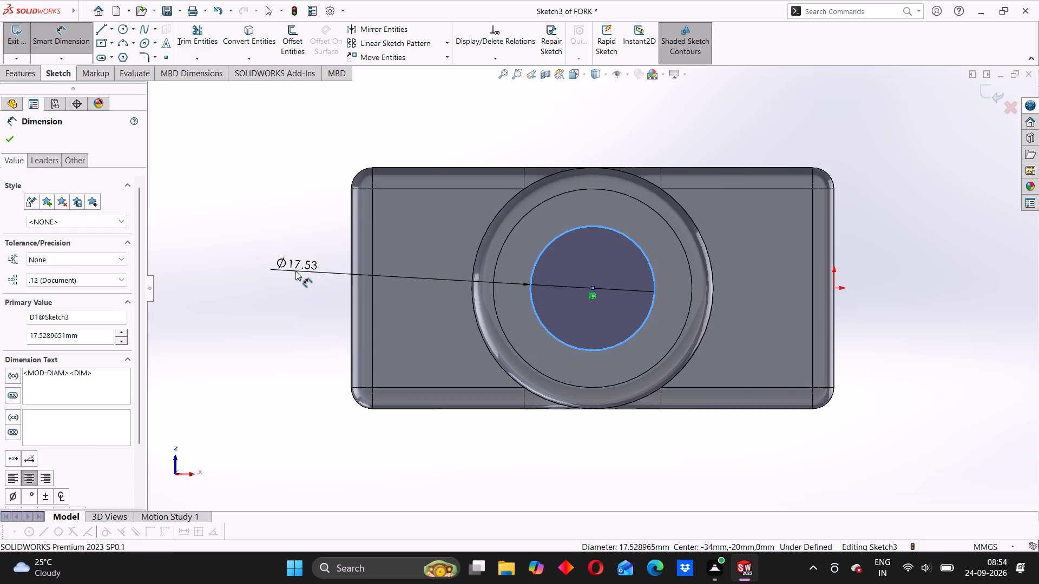
type("19")
key("Return")
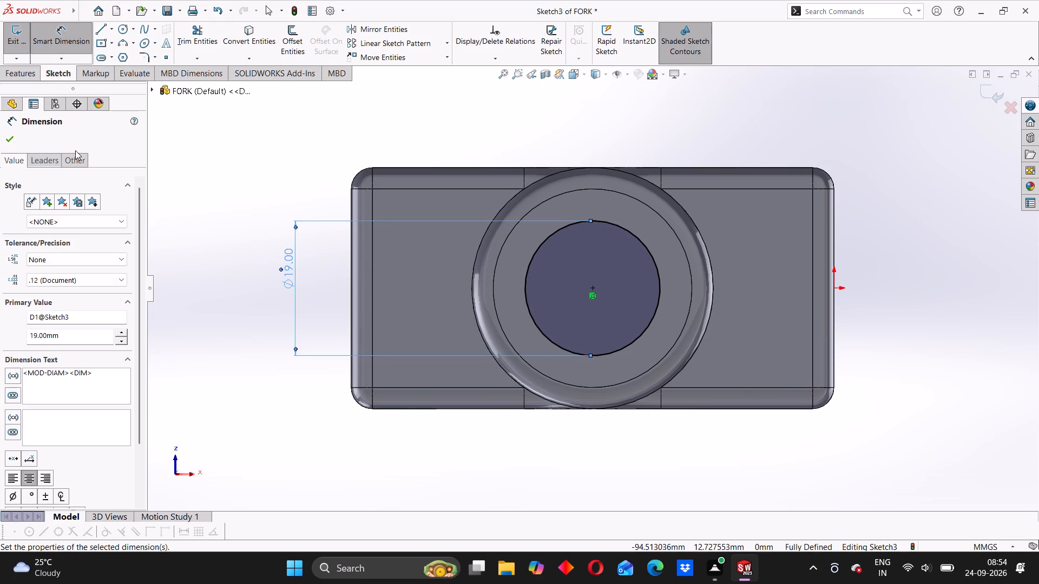
Cut the 19 mm circle on the shank's end face Through All, making a bore through the shank and block.
left_click(11, 141)
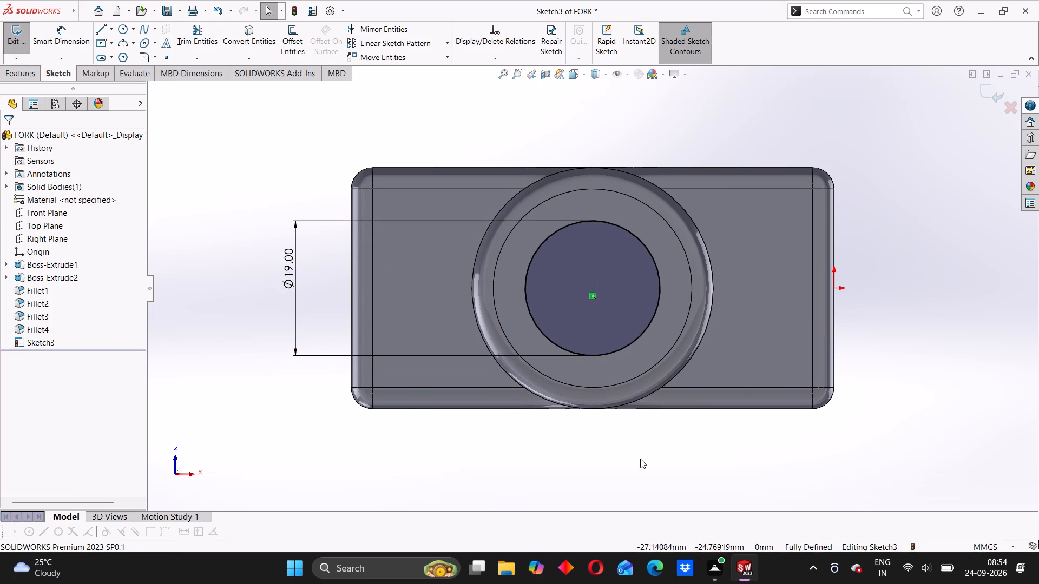
scroll(595, 311, "up", 1)
scroll(595, 311, "down", 1)
scroll(595, 311, "up", 3)
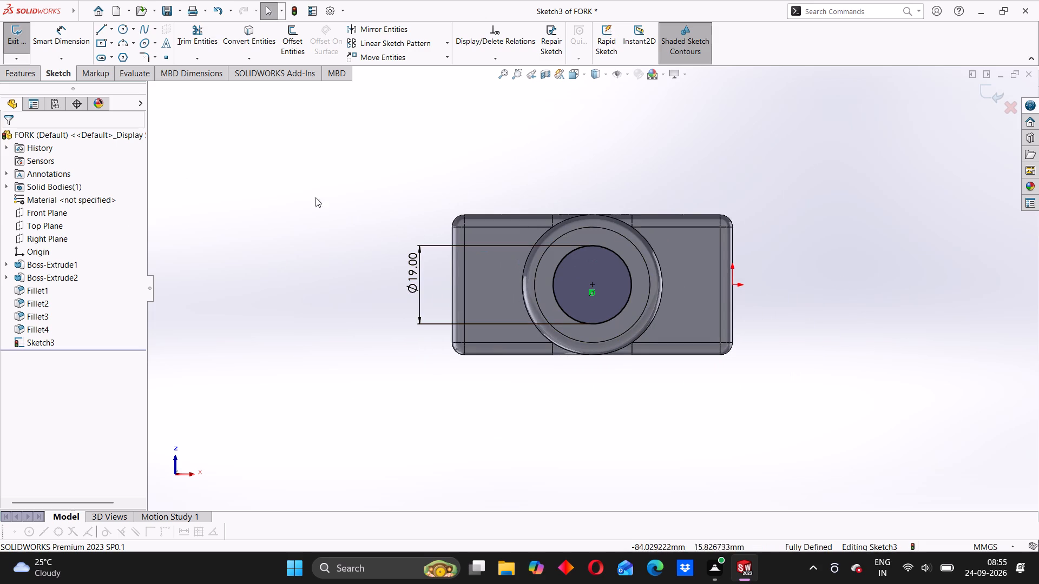
left_click(33, 76)
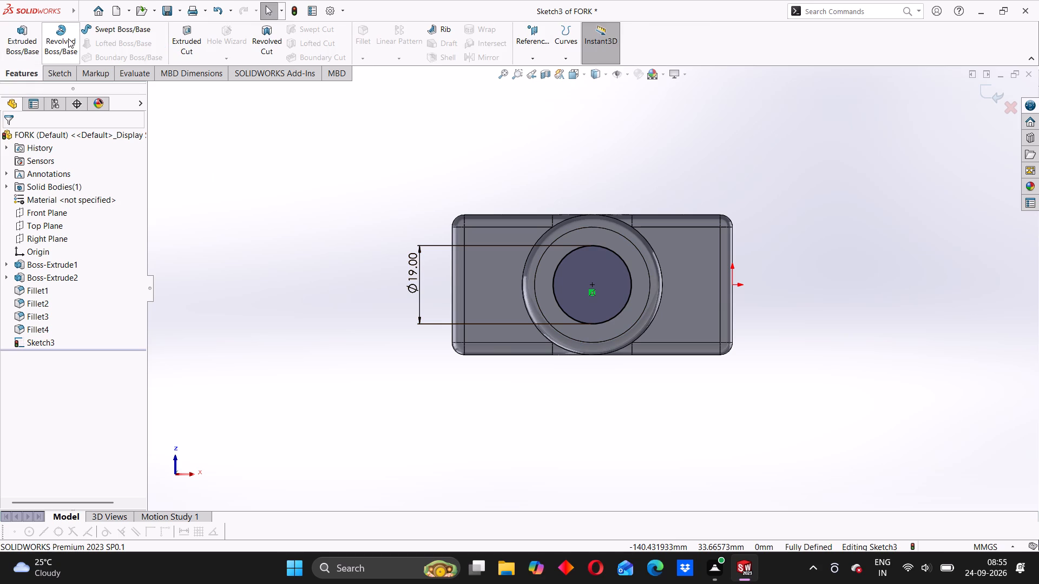
left_click(189, 35)
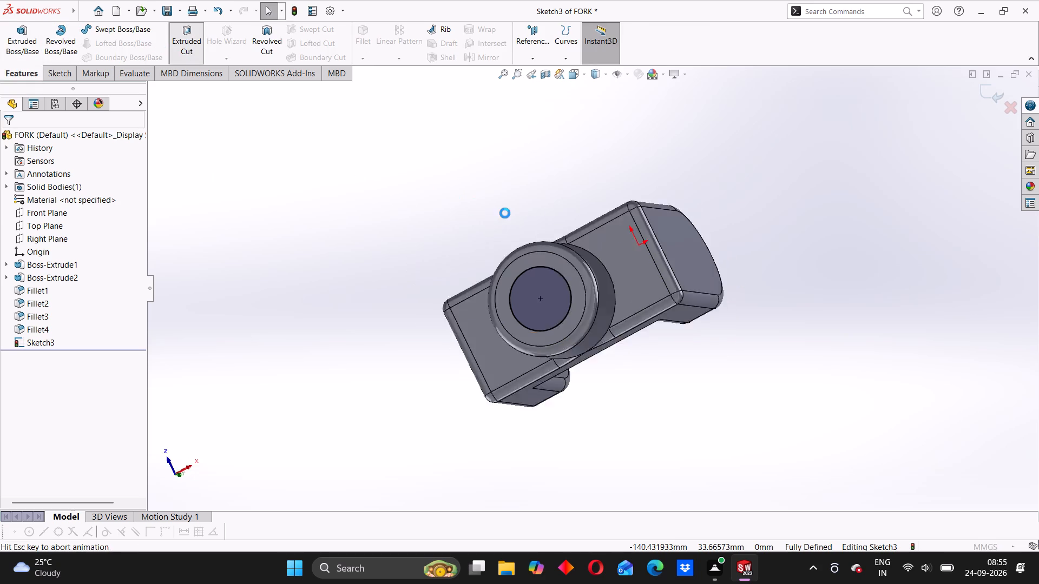
middle_click_drag(741, 322, 652, 328)
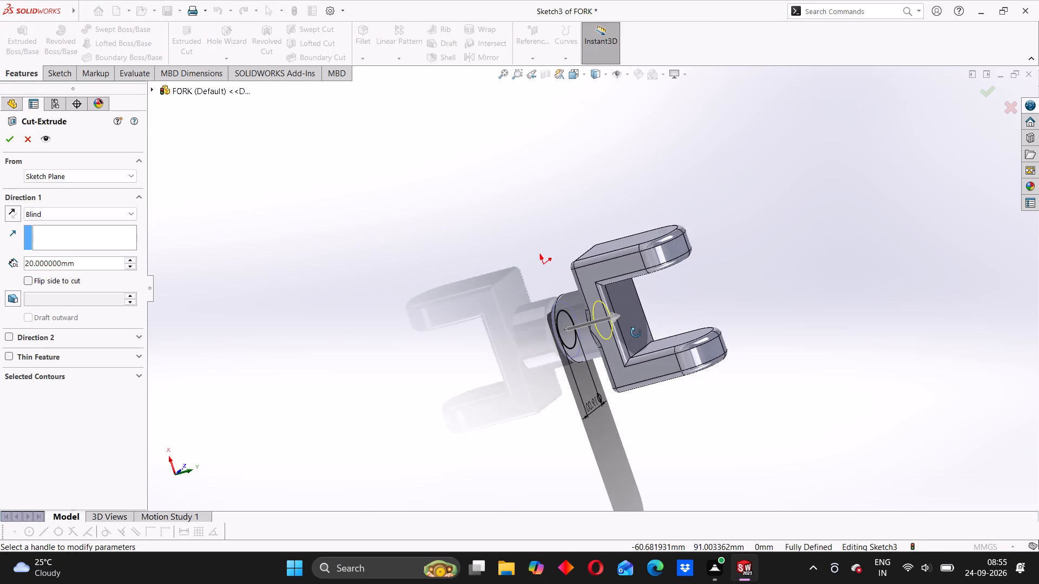
left_click(81, 213)
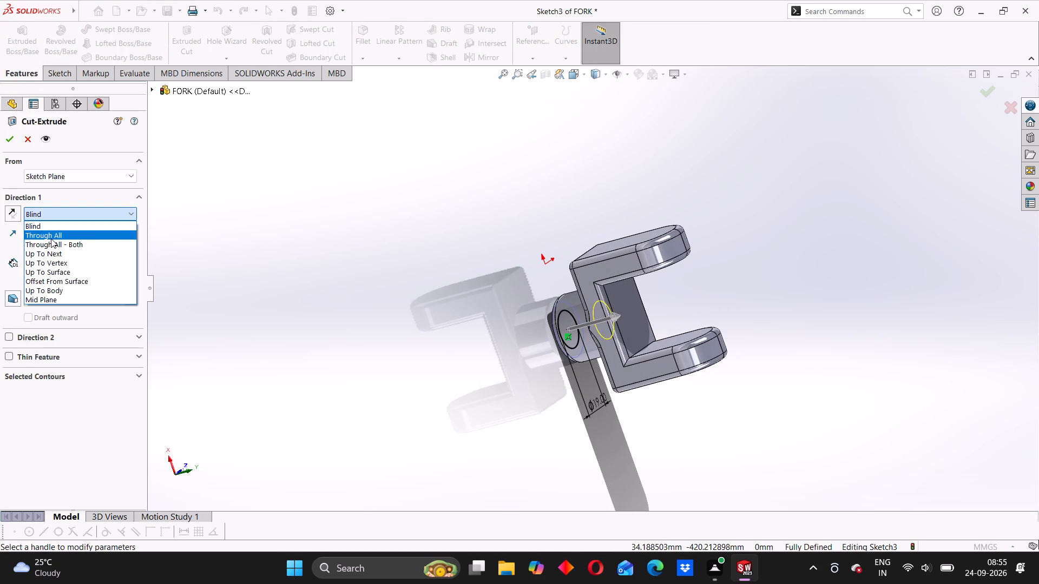
left_click(51, 238)
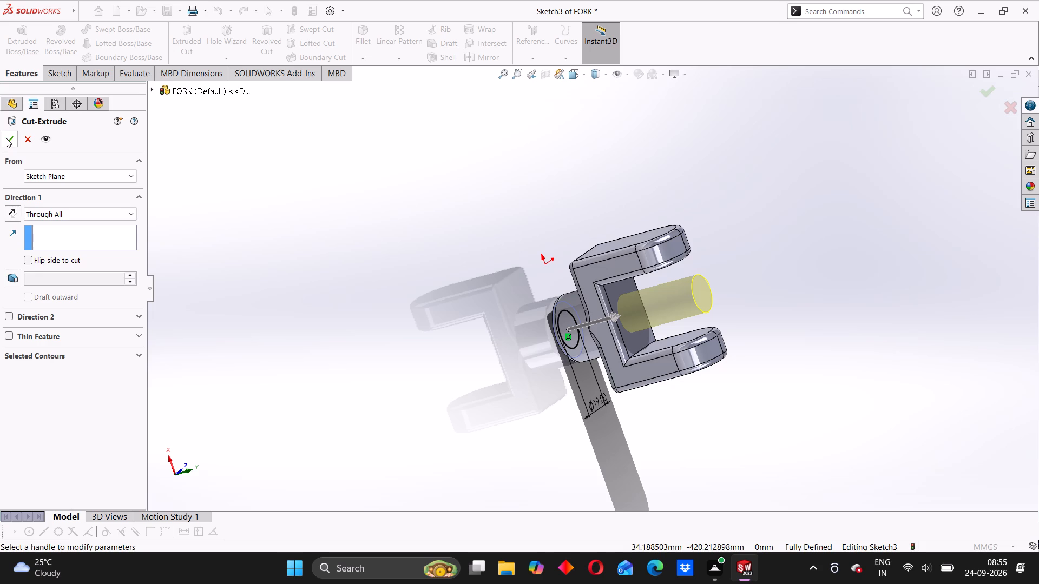
left_click(6, 138)
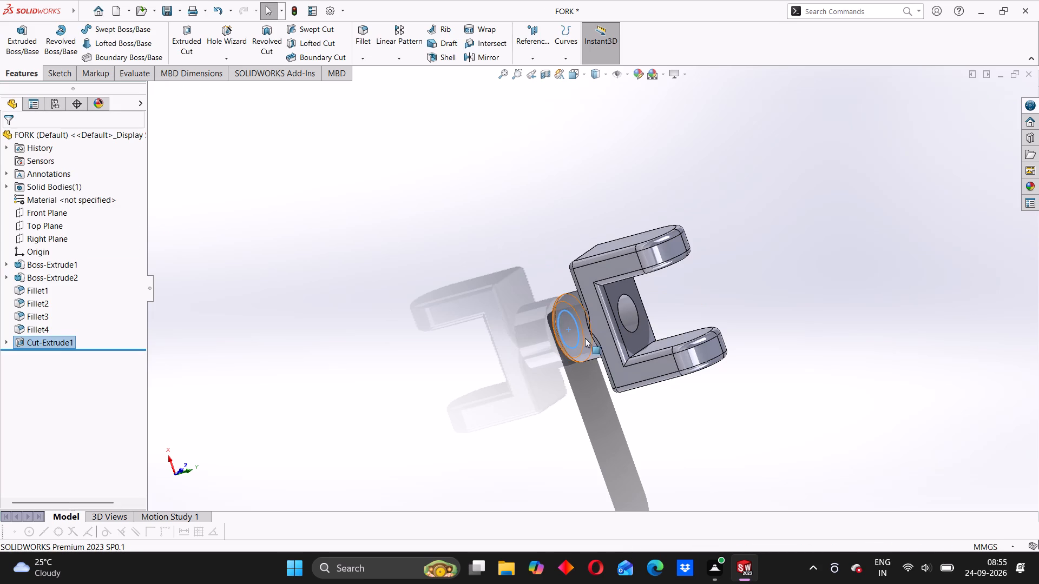
Examine the new bore from the shank end, the slot side and around the fork's arms.
scroll(592, 333, "down", 2)
scroll(592, 333, "up", 1)
middle_click_drag(547, 363, 689, 325)
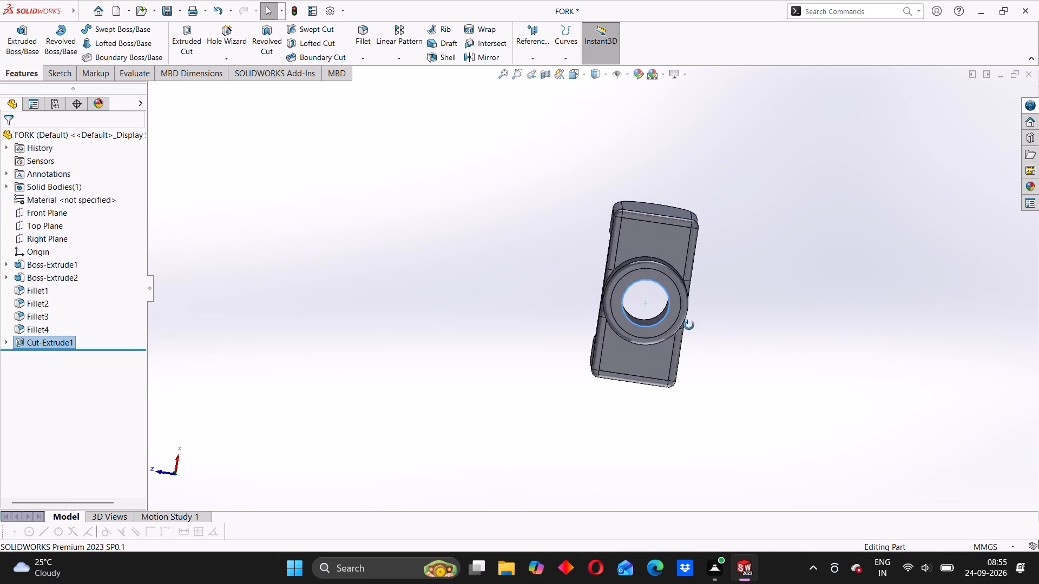
middle_click_drag(689, 325, 700, 318)
middle_click_drag(732, 309, 485, 334)
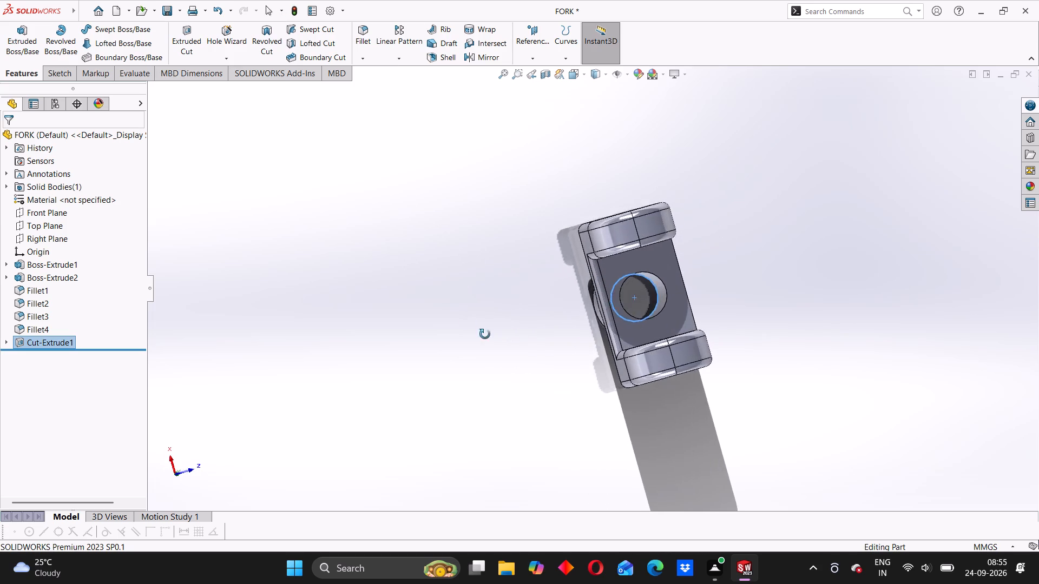
middle_click_drag(485, 334, 505, 180)
middle_click_drag(569, 422, 553, 343)
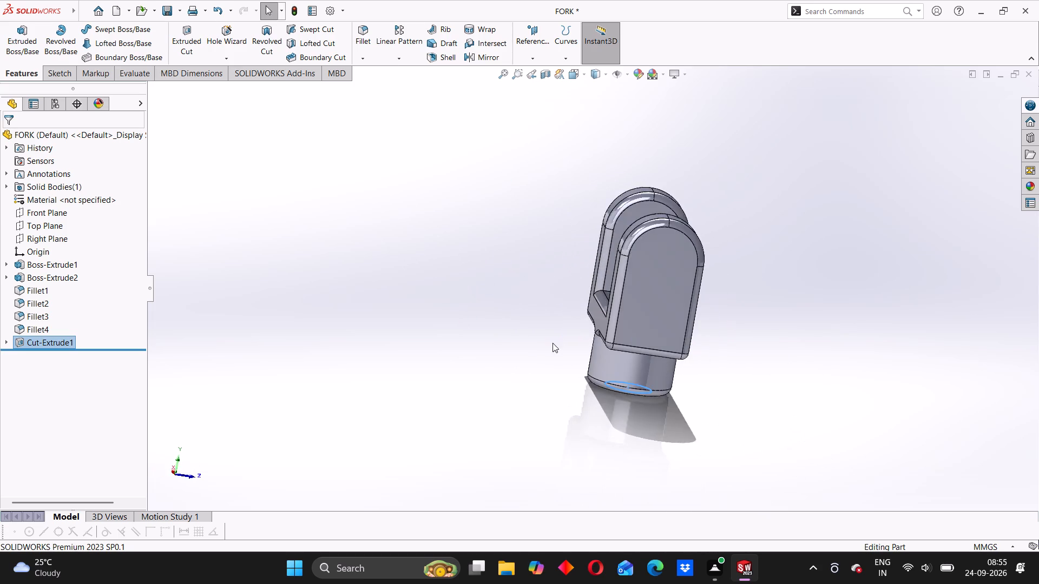
scroll(551, 343, "up", 1)
scroll(544, 331, "down", 2)
scroll(544, 331, "up", 3)
middle_click_drag(544, 331, 608, 367)
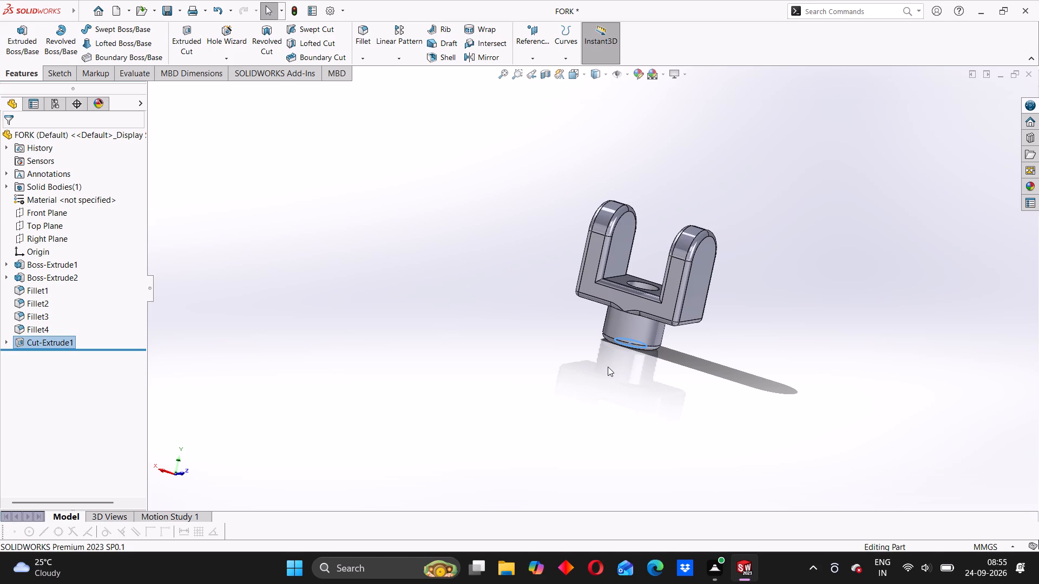
Start a sketch on an arm's flat outer face and draw a circle about 13.2 mm in diameter, concentric with its rounded end.
middle_click_drag(731, 373, 619, 355)
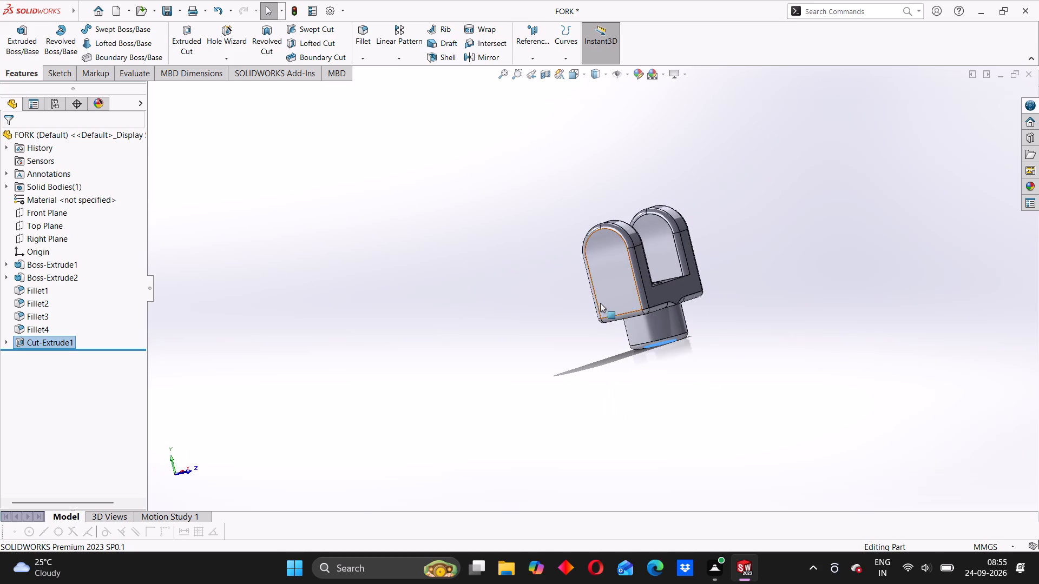
left_click(600, 264)
left_click(645, 236)
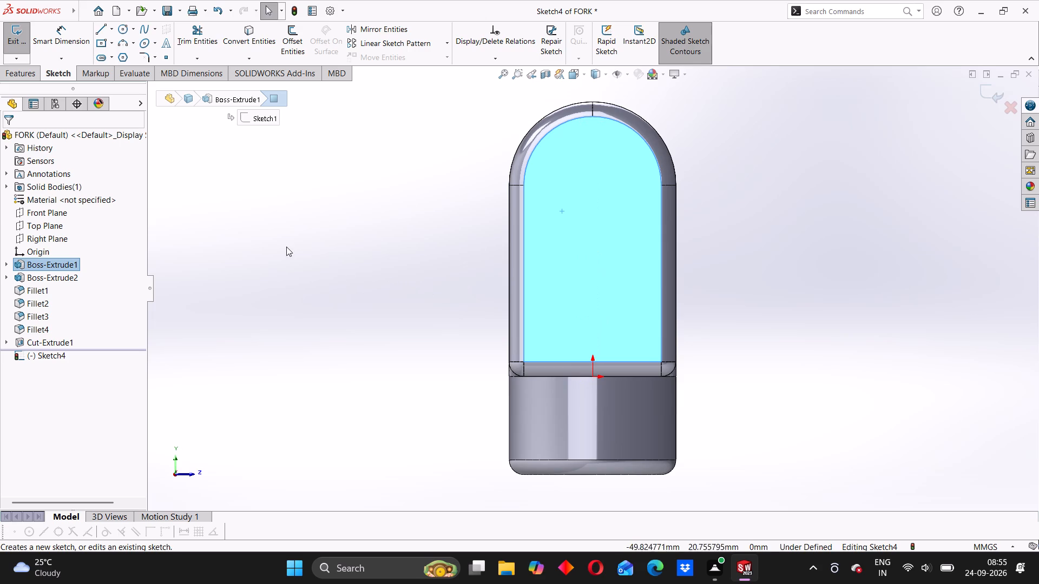
left_click(352, 225)
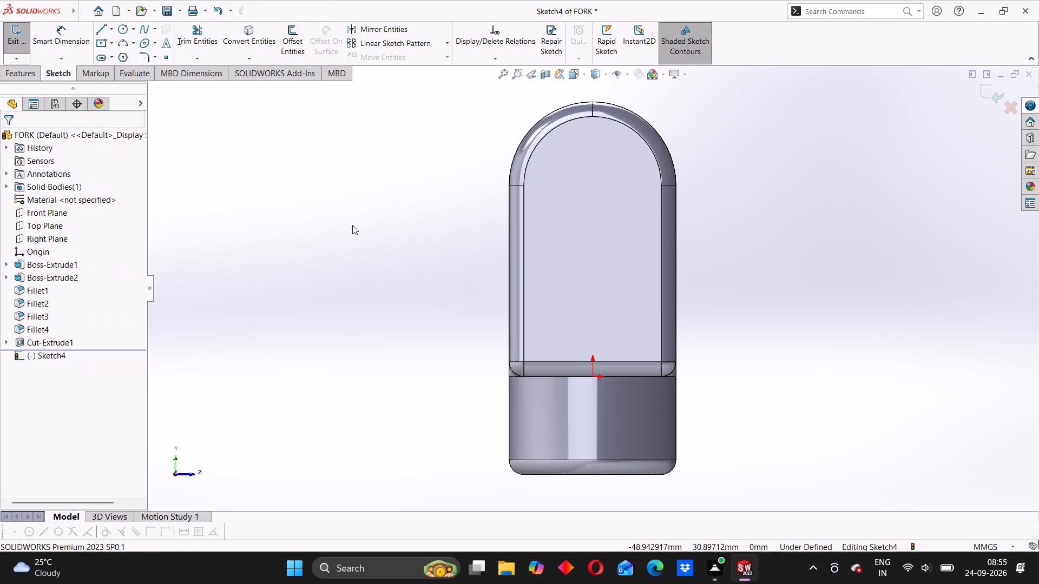
left_click(125, 30)
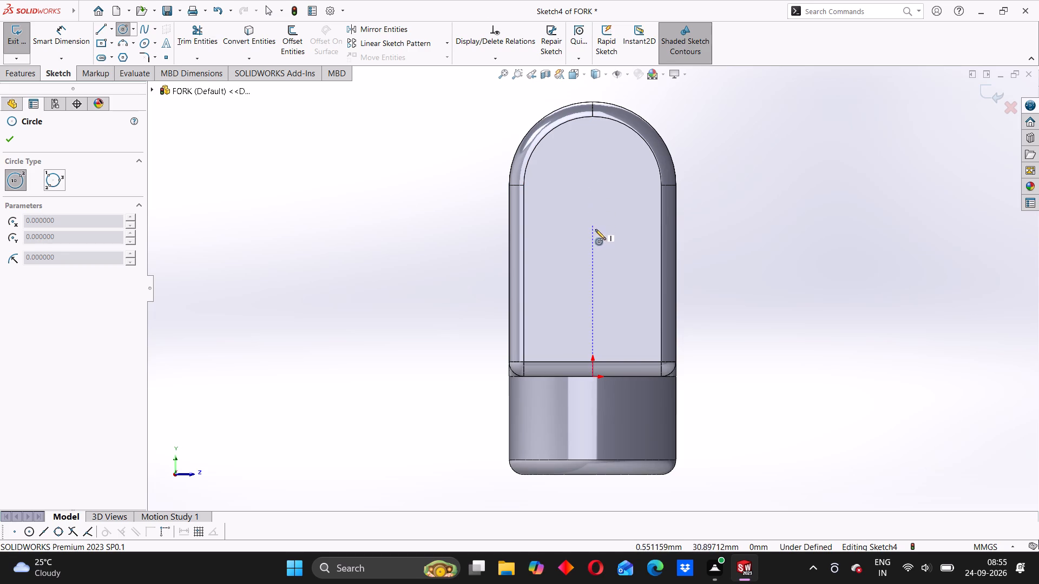
left_click(591, 185)
left_click(596, 153)
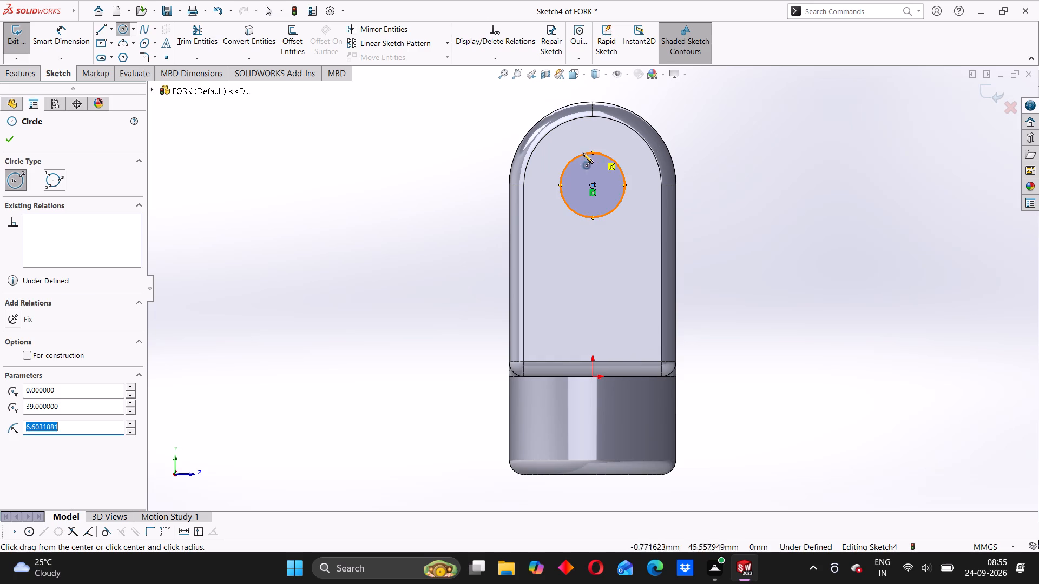
Dimension the sketched circle on the arm's outer face to a 12 mm diameter.
left_click(61, 39)
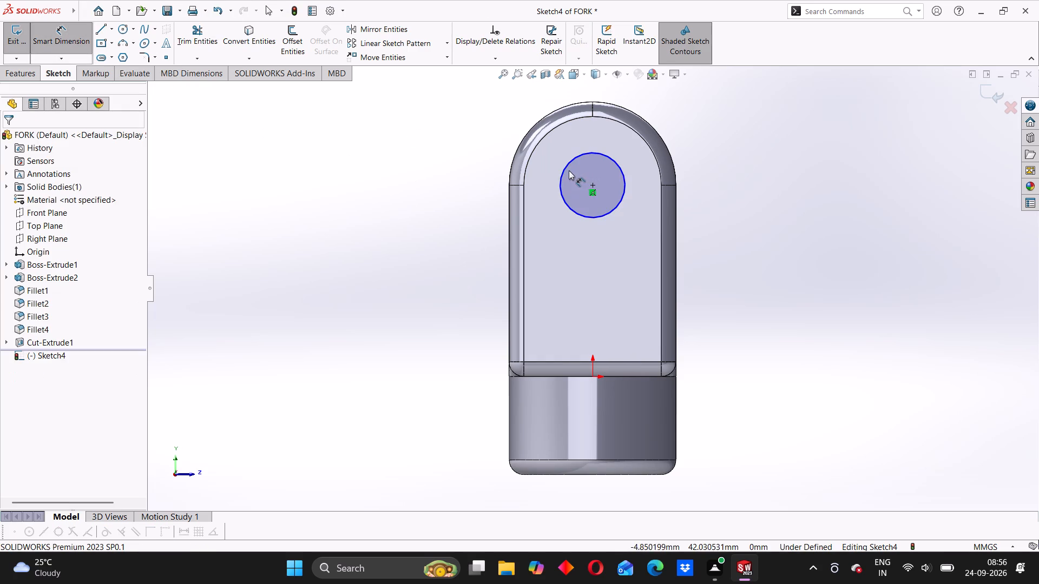
left_click(565, 171)
left_click(433, 196)
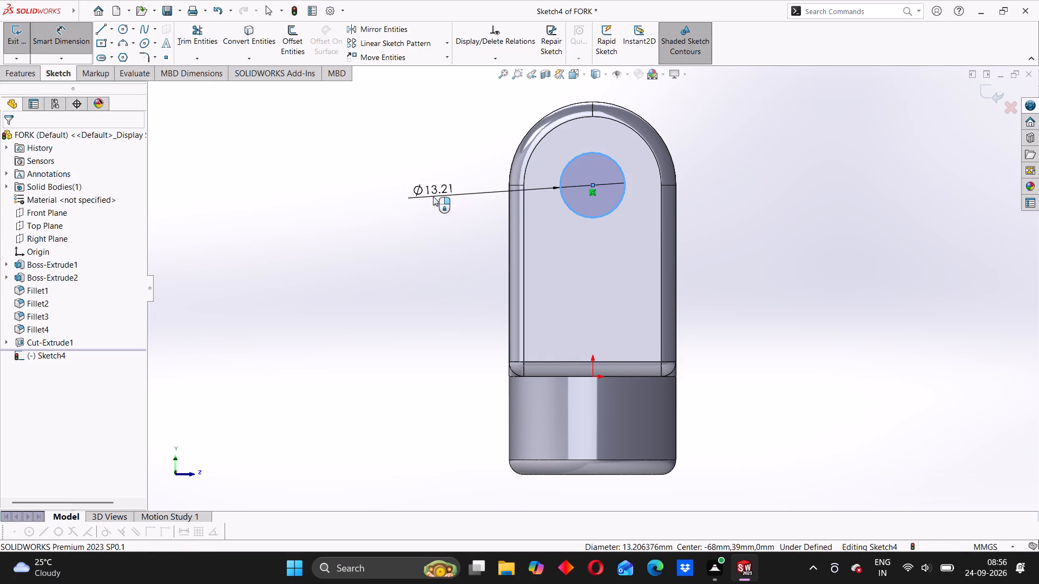
type("12")
key("Return")
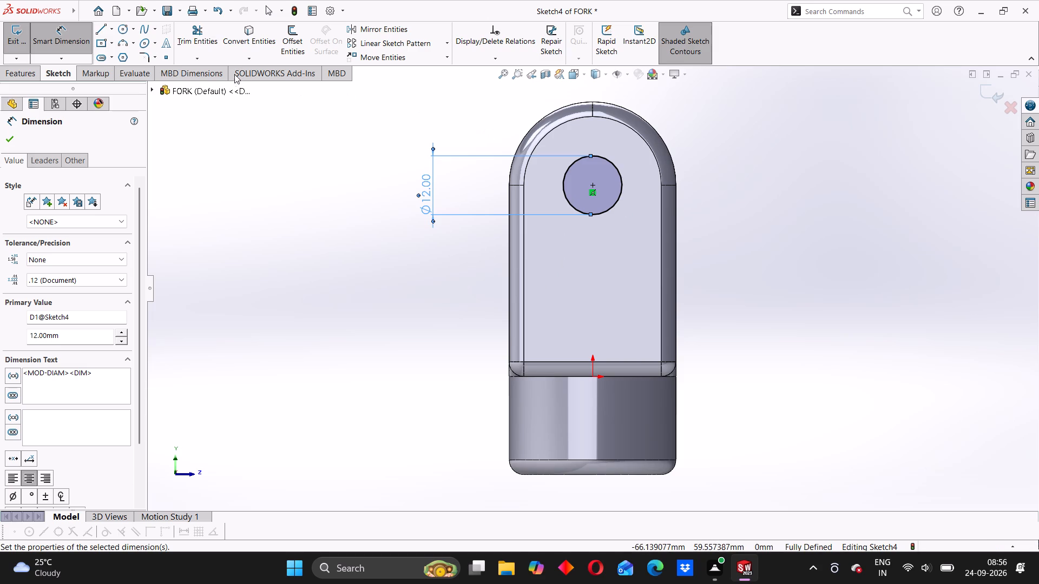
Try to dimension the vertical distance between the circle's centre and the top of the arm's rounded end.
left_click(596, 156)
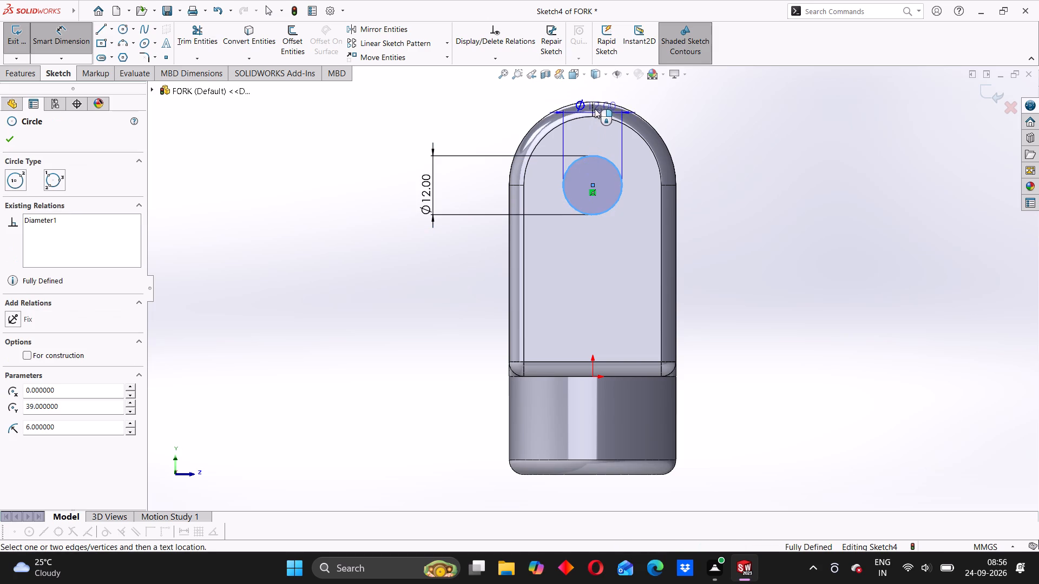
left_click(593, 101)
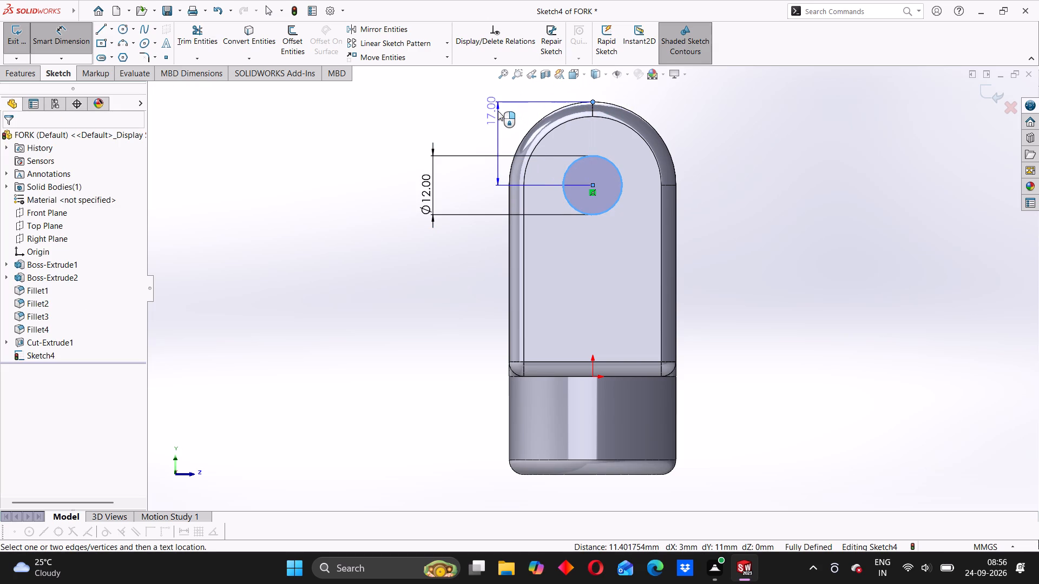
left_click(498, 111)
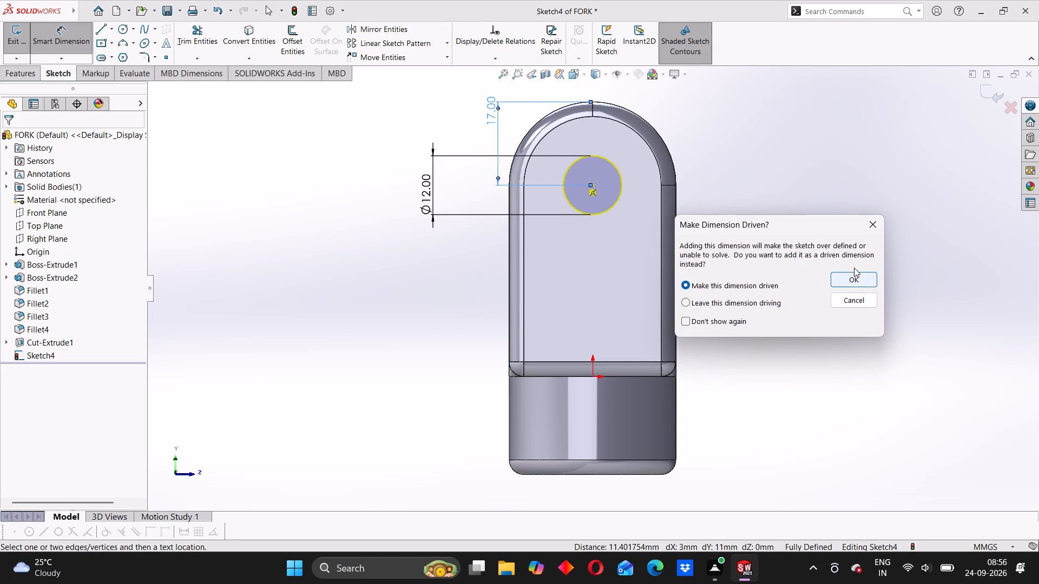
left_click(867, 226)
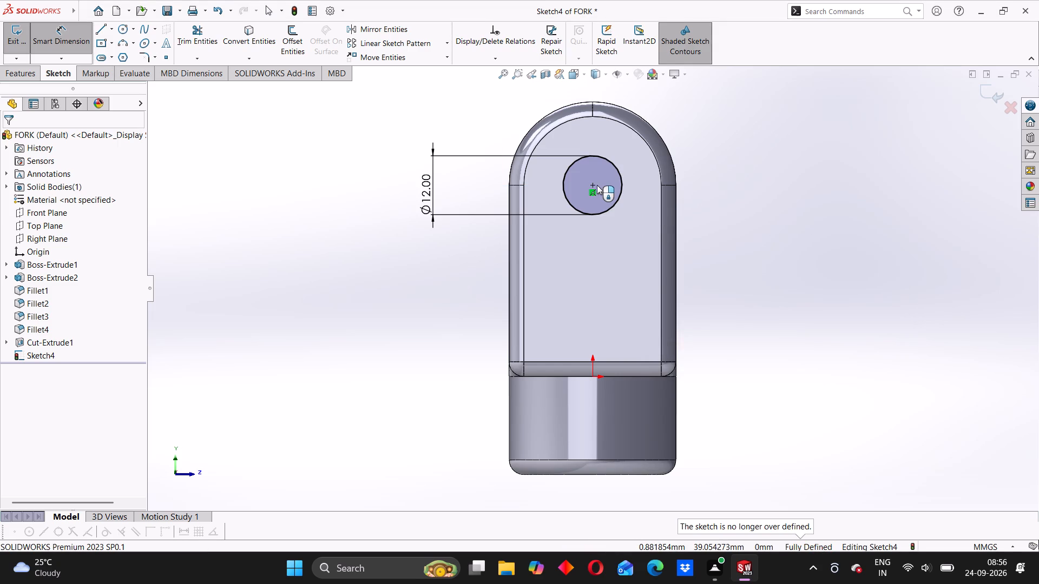
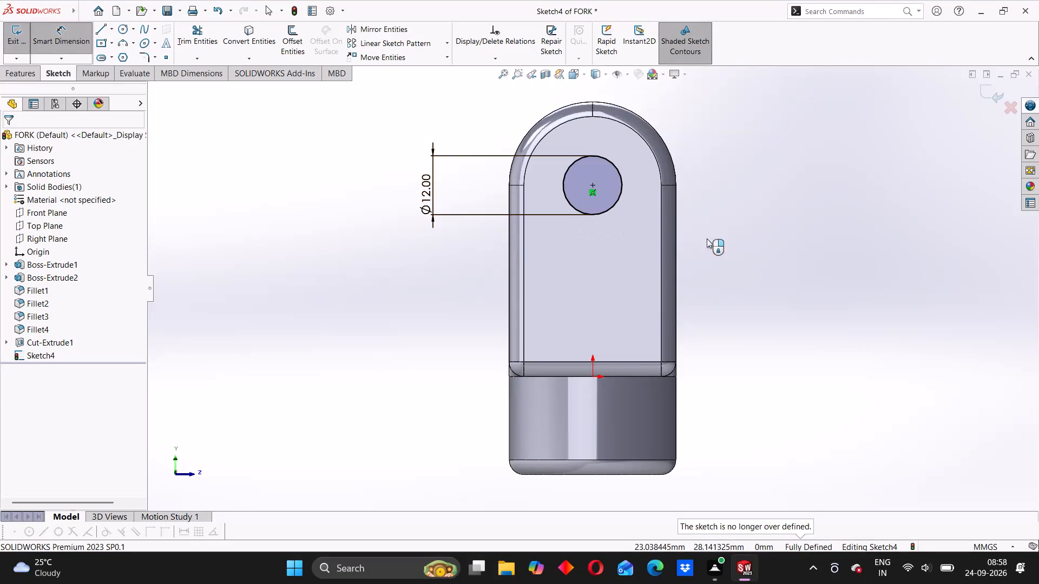
Delete the 12 mm diameter dimension and the concentric circle from the sketch on the arm's outer face.
middle_click_drag(715, 236, 586, 289)
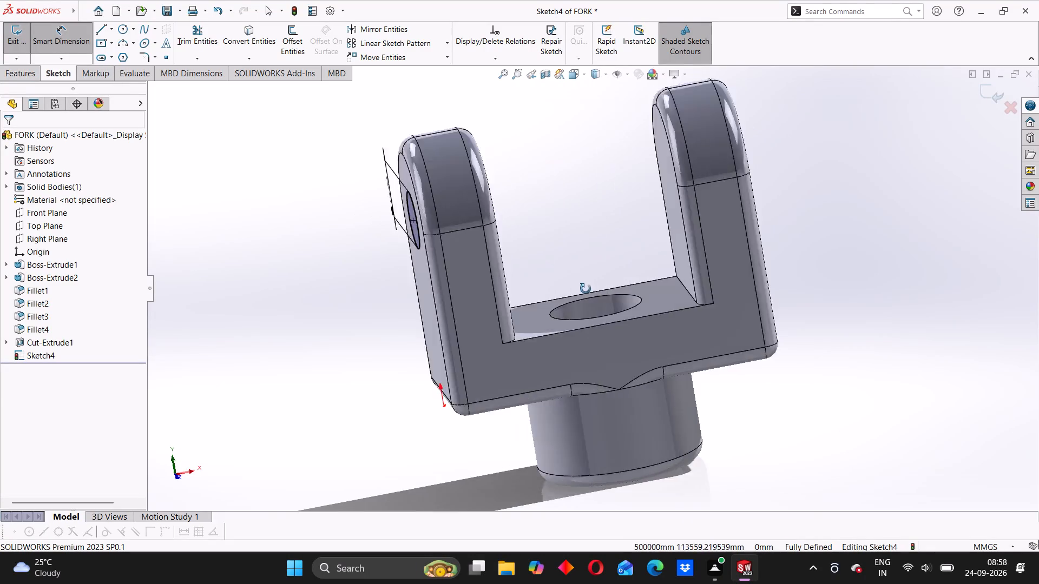
middle_click_drag(586, 289, 850, 223)
middle_click_drag(823, 229, 646, 260)
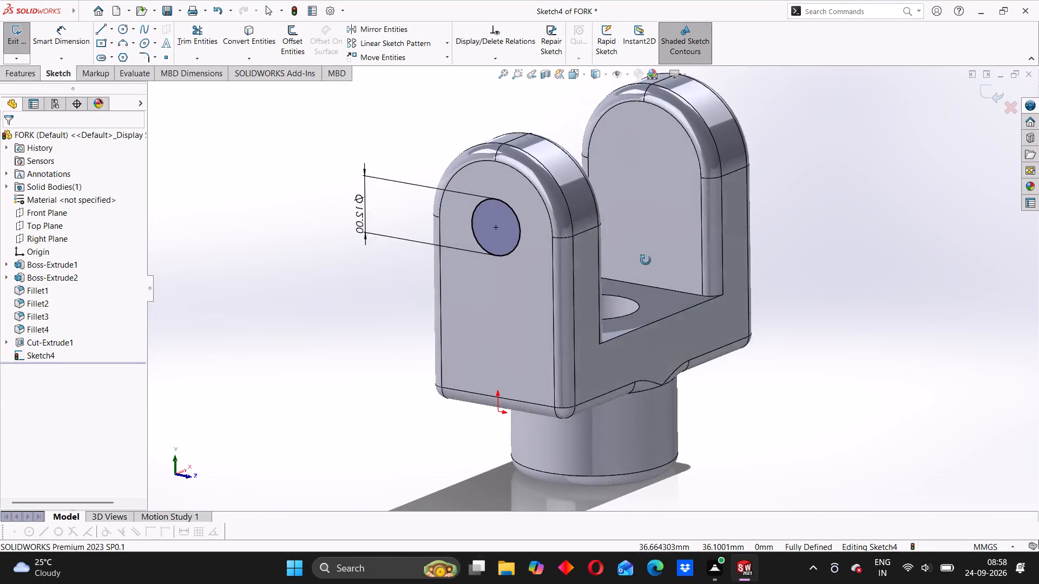
middle_click_drag(646, 260, 648, 254)
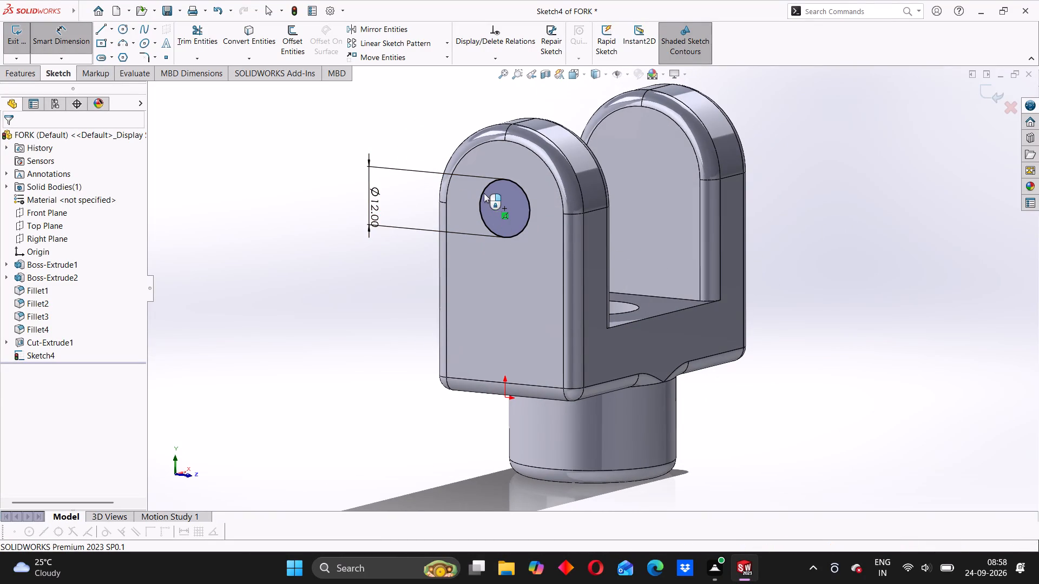
left_click(381, 203)
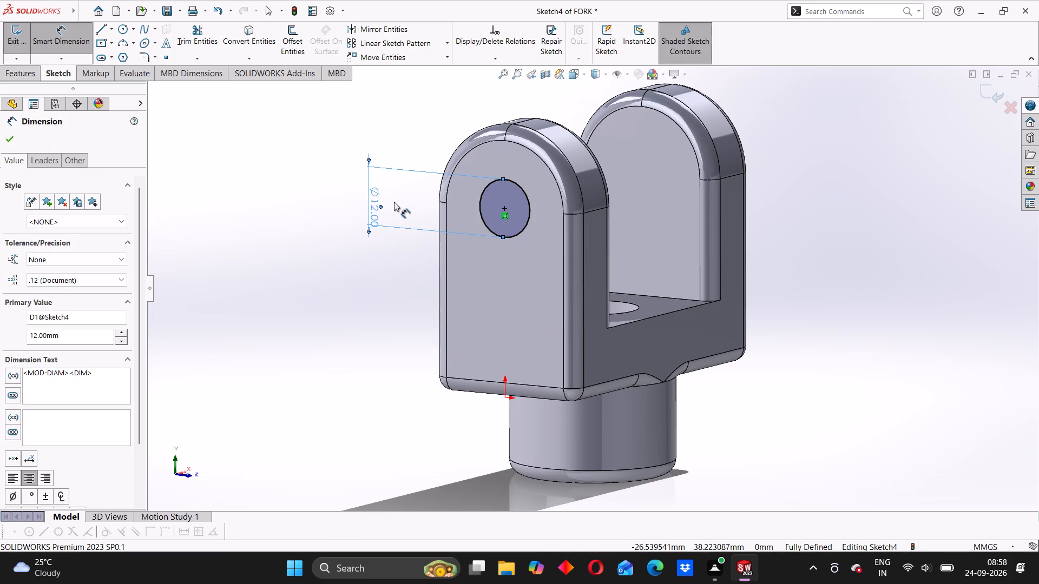
key("Delete")
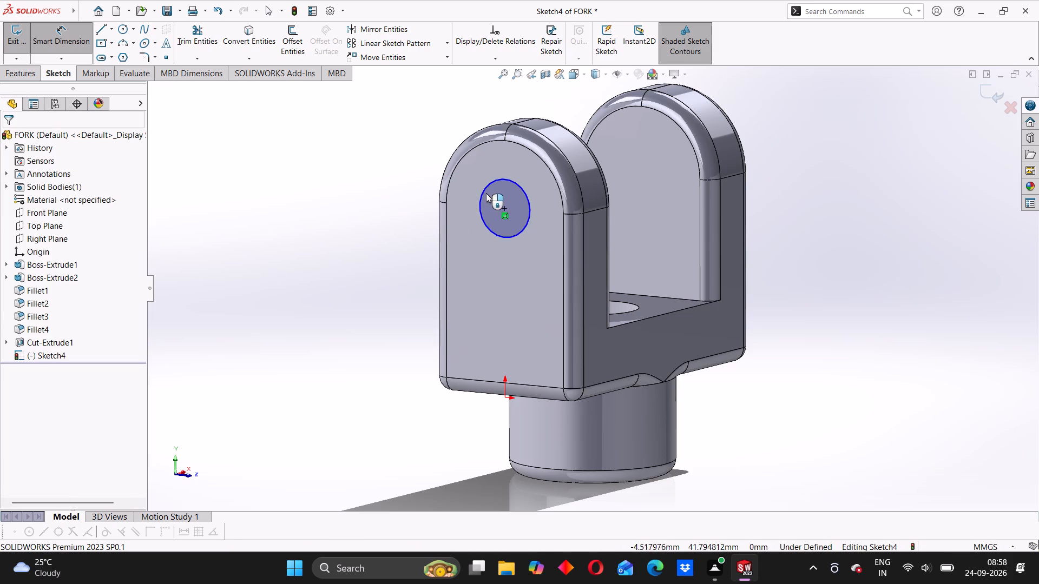
key("Delete")
left_click(486, 187)
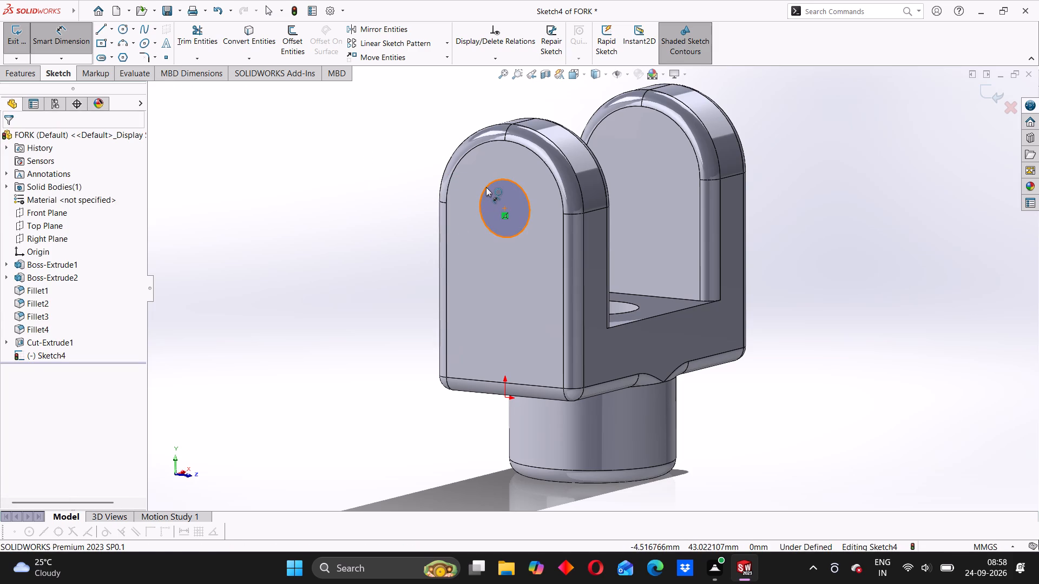
key("Delete")
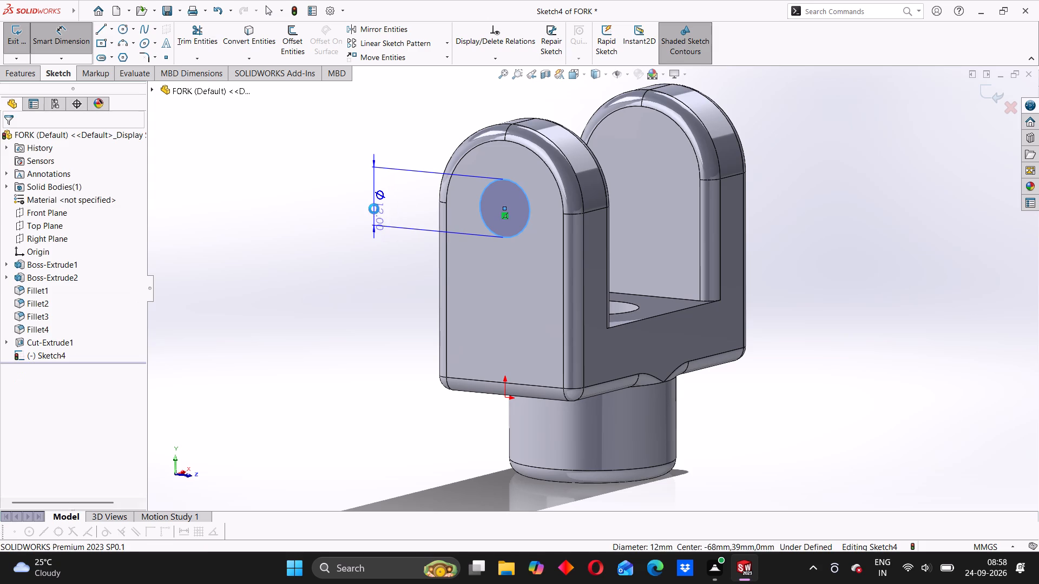
Draw a circle about 16.5 mm in diameter on the arm's outer face, centred about 29.7 mm directly above the origin.
left_click(126, 32)
middle_click_drag(495, 284, 534, 288)
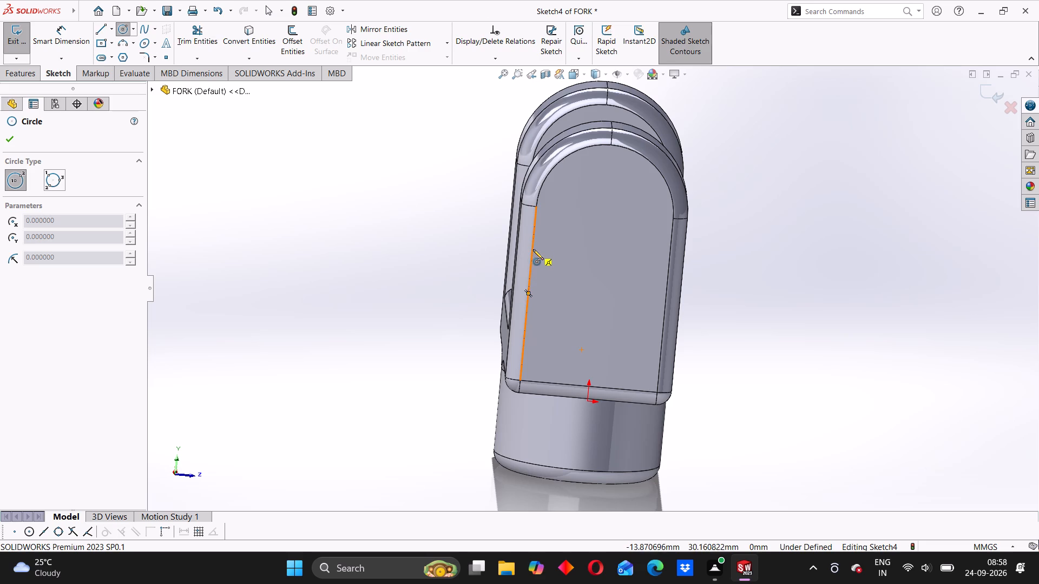
left_click(600, 257)
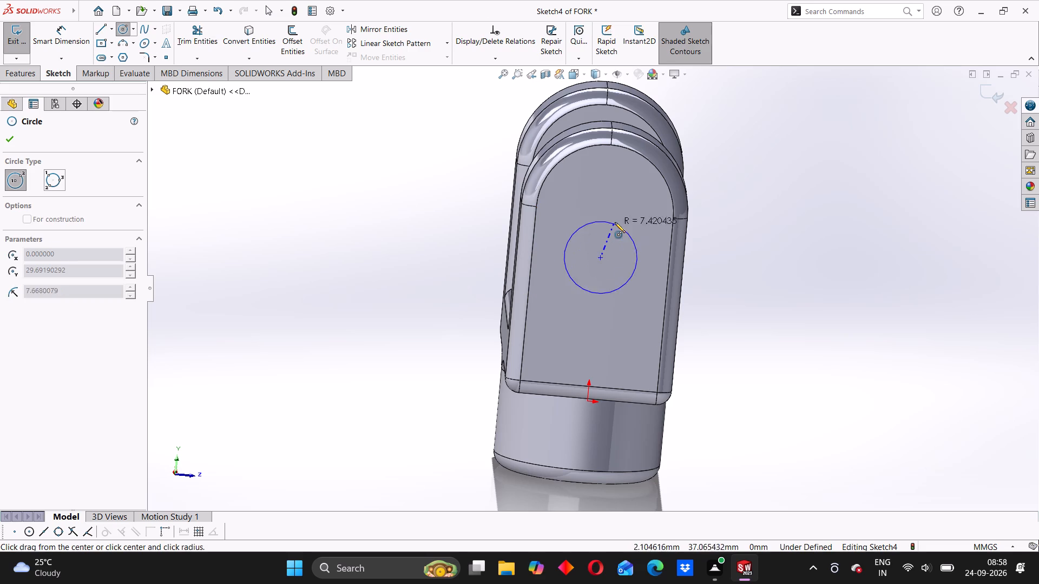
left_click(615, 220)
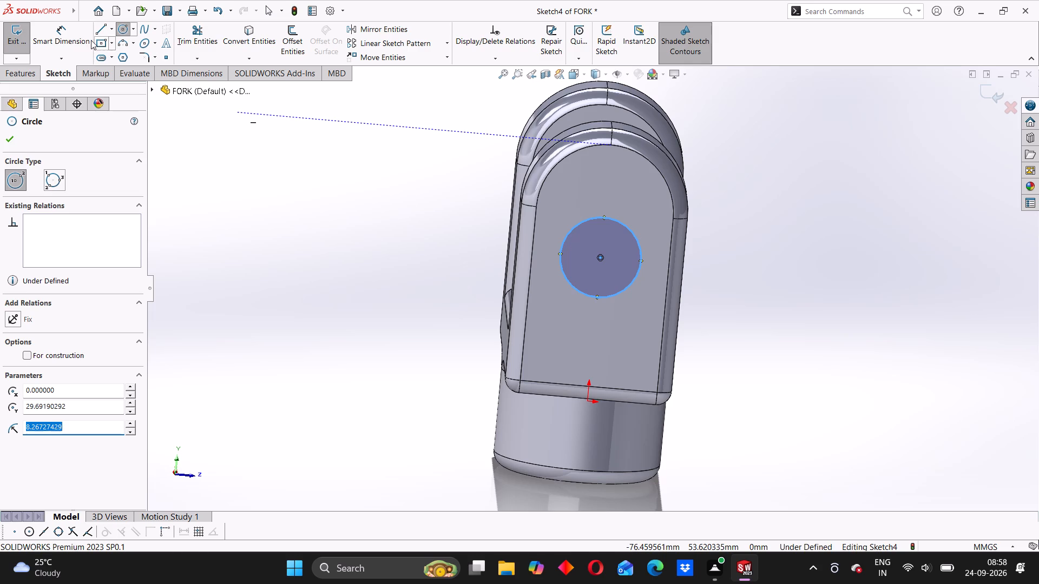
Dimension the new circle on the arm's outer face to a 12 mm diameter.
left_click(81, 37)
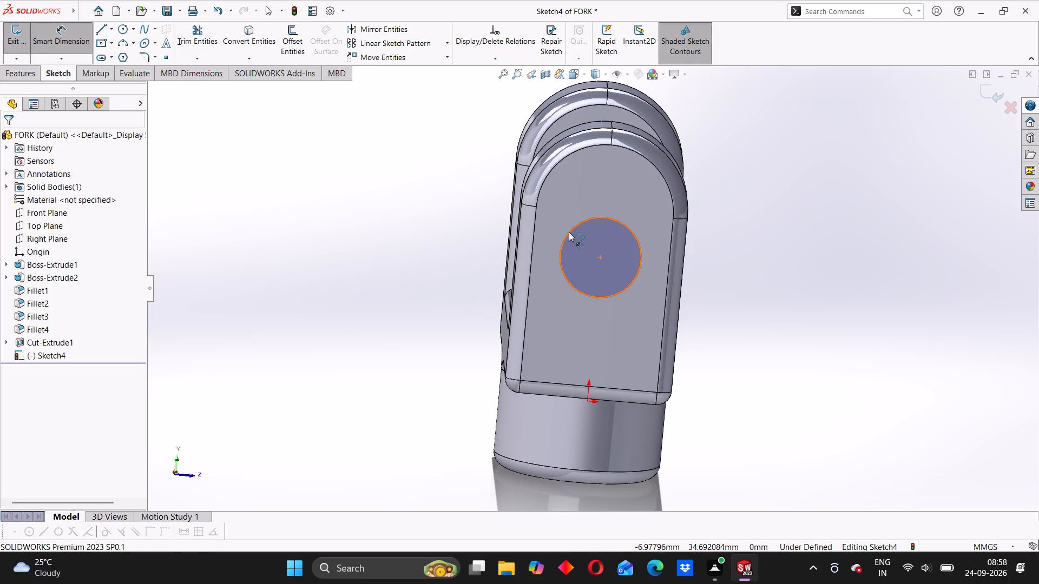
left_click(570, 233)
left_click(424, 243)
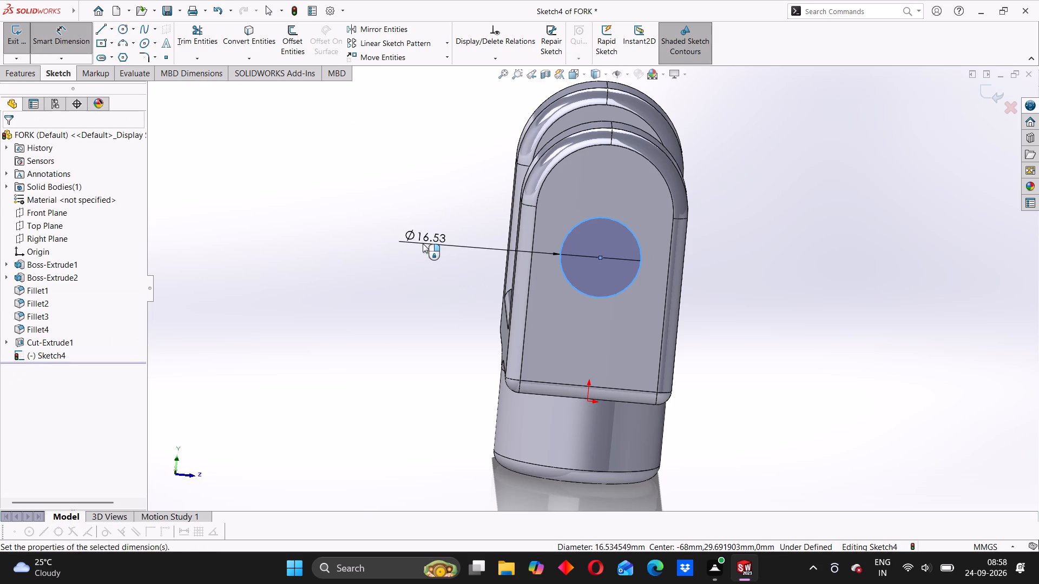
type("12")
key("Return")
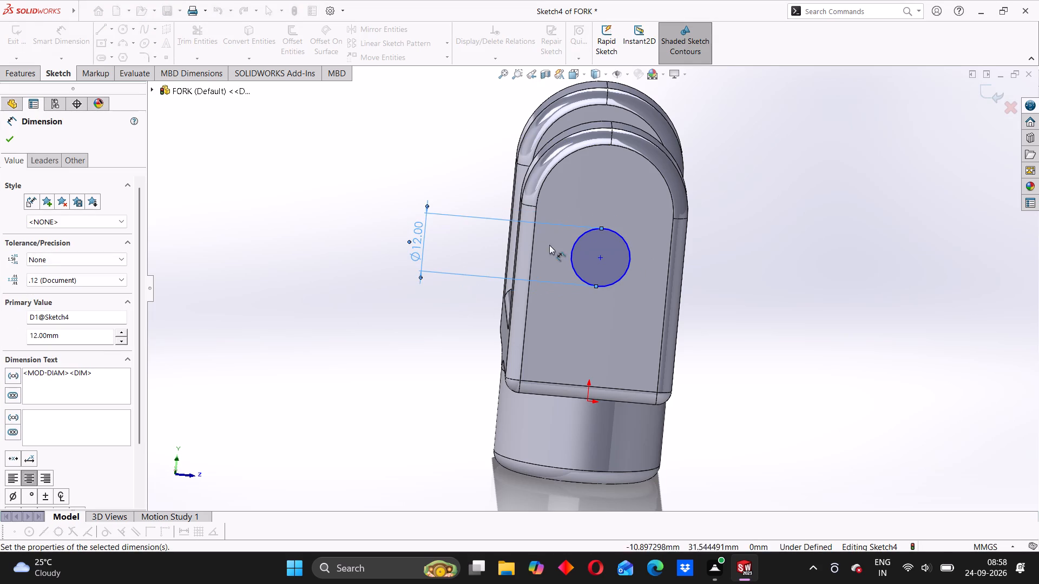
Dimension the vertical distance between the circle's centre and the top of the arm's rounded end as 1050 mm.
middle_click_drag(721, 275, 711, 235)
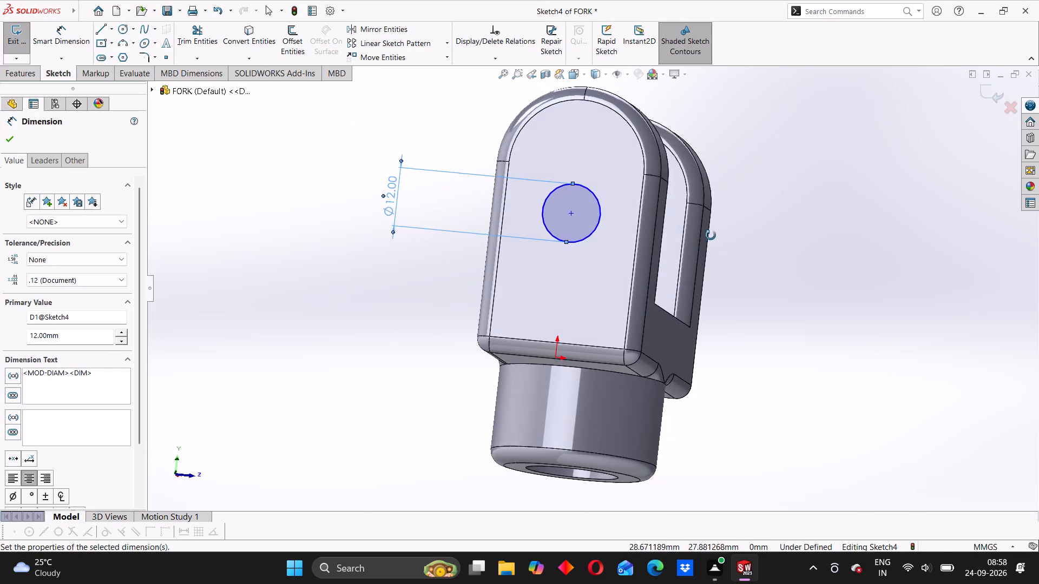
middle_click_drag(711, 235, 714, 238)
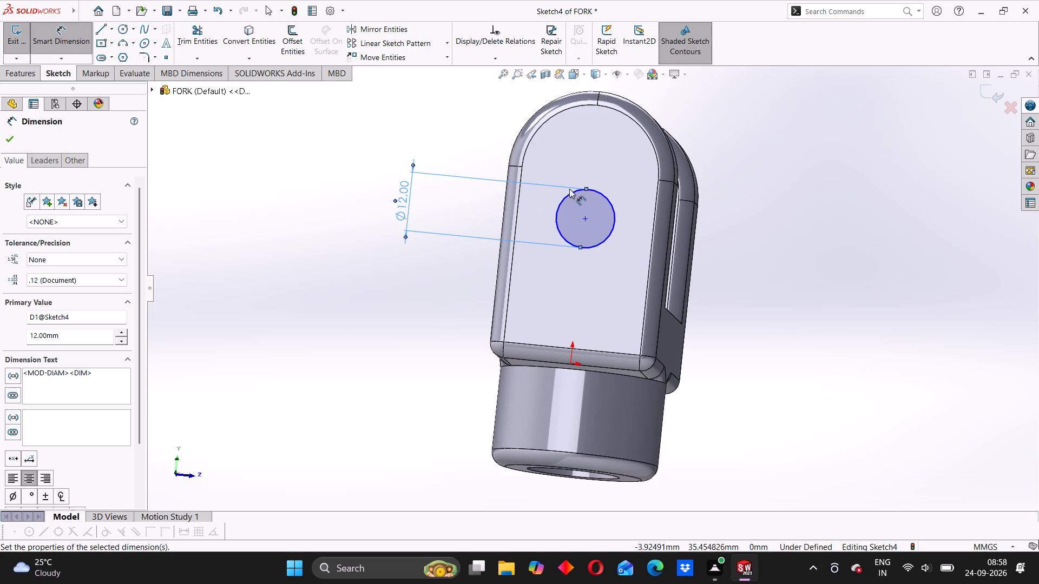
left_click(591, 191)
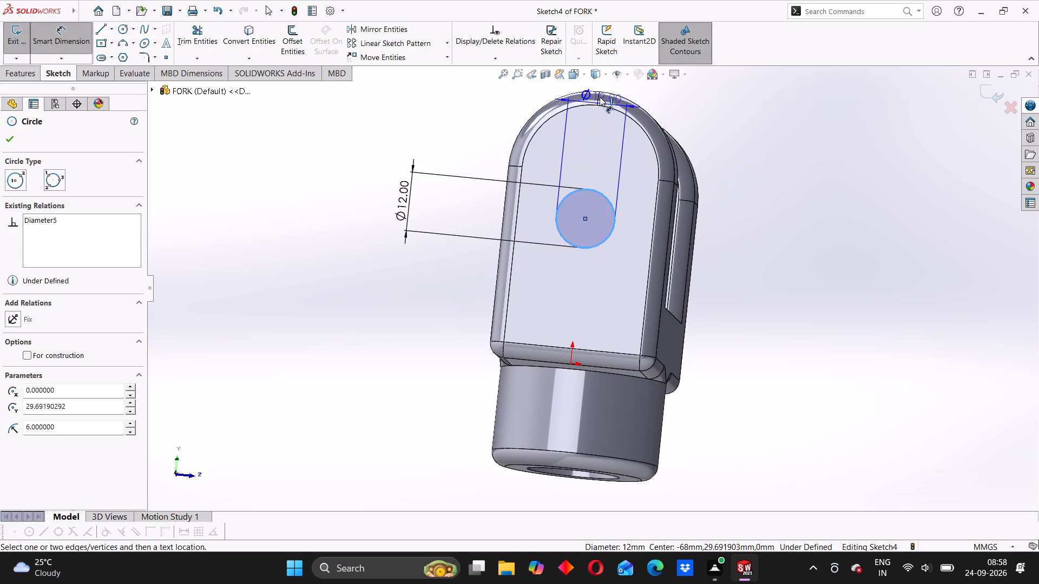
left_click(599, 91)
left_click(472, 136)
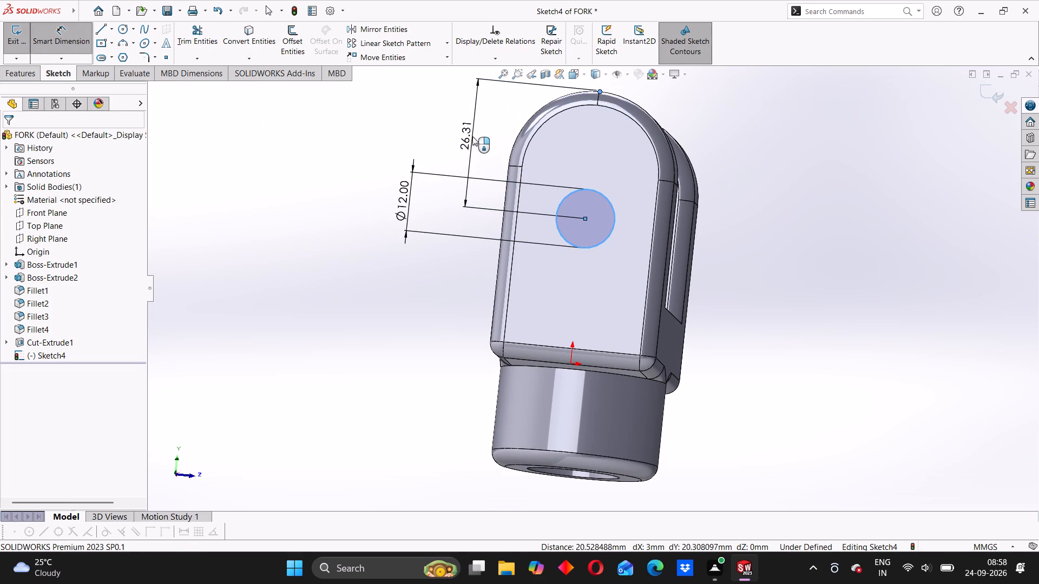
type("1050")
key("Return")
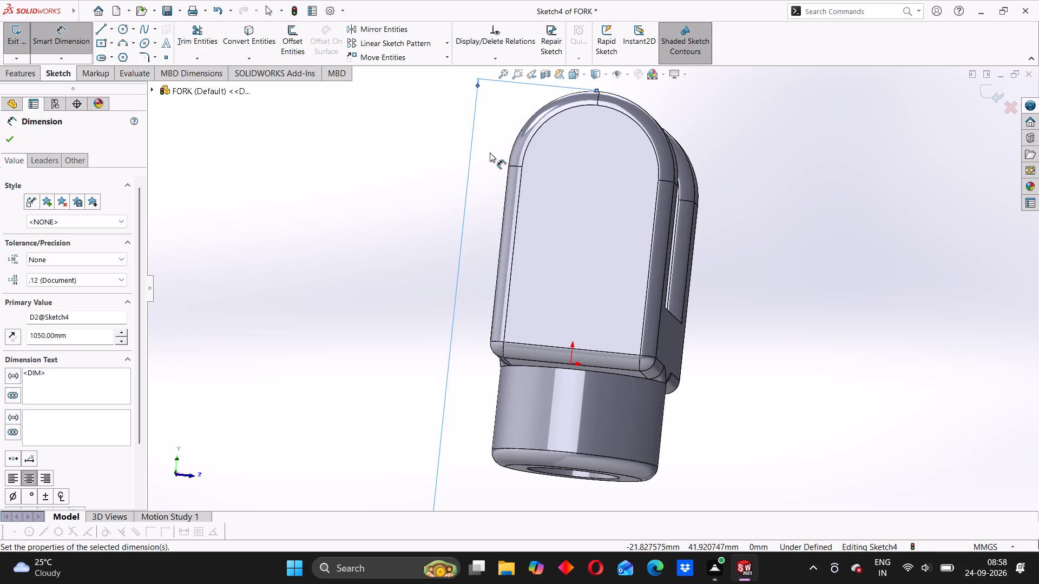
Set the vertical distance between the circle's centre and the top of the arm's rounded end to 10.50 mm.
scroll(541, 220, "up", 3)
scroll(498, 419, "up", 5)
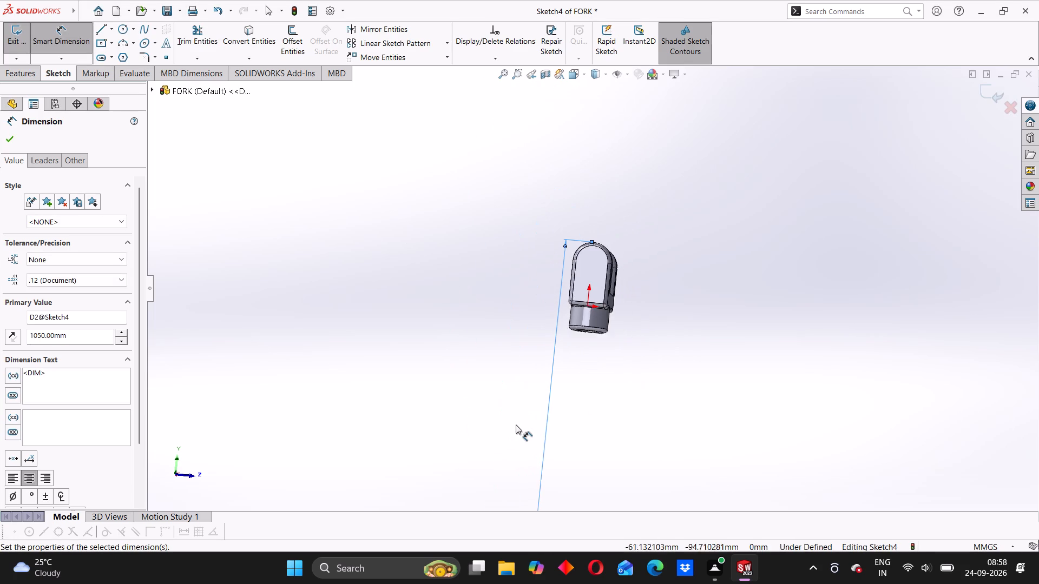
scroll(516, 424, "up", 3)
middle_click_drag(588, 467, 600, 420)
scroll(600, 420, "down", 5)
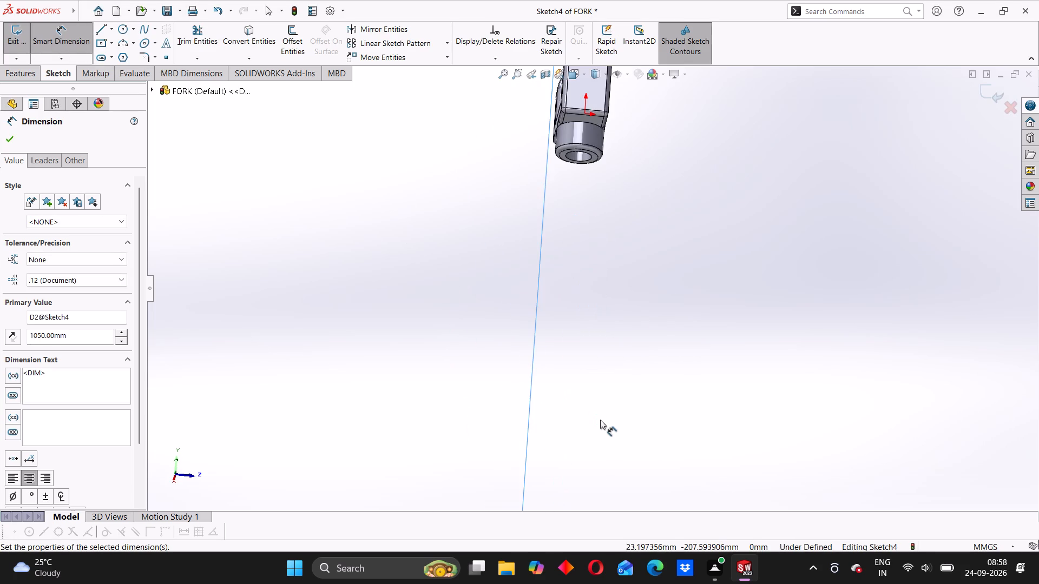
scroll(600, 420, "up", 8)
double_click(563, 380)
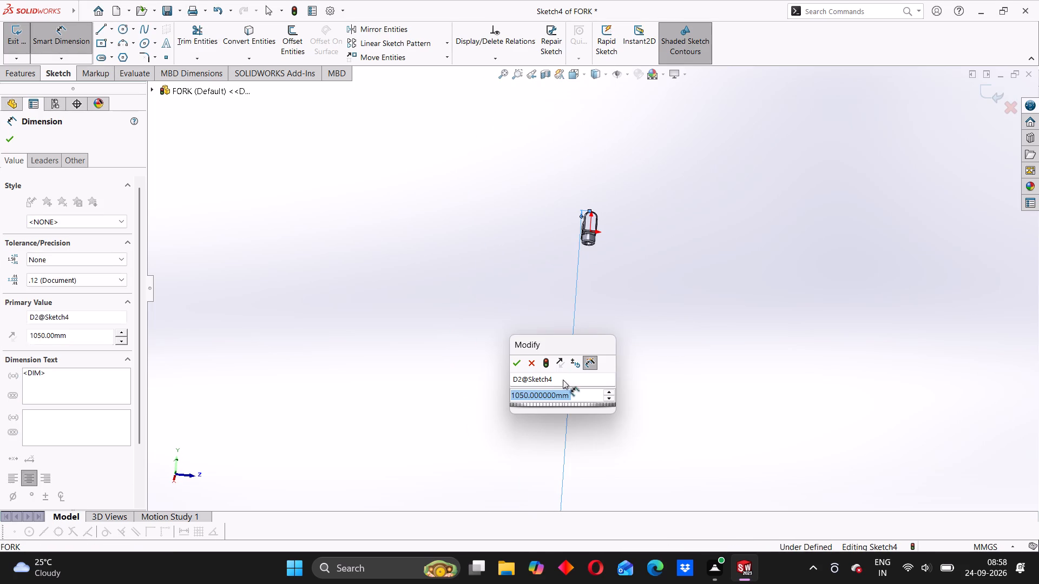
type("10.50")
key("Return")
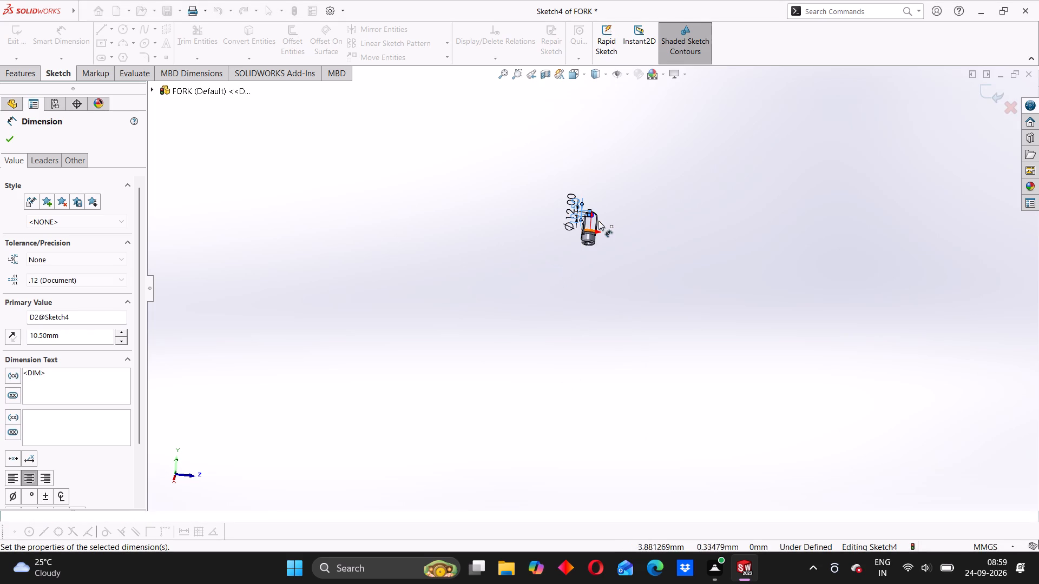
Delete the vertical dimension between the circle's centre and the top of the arm's rounded end.
scroll(597, 221, "down", 13)
scroll(584, 241, "down", 10)
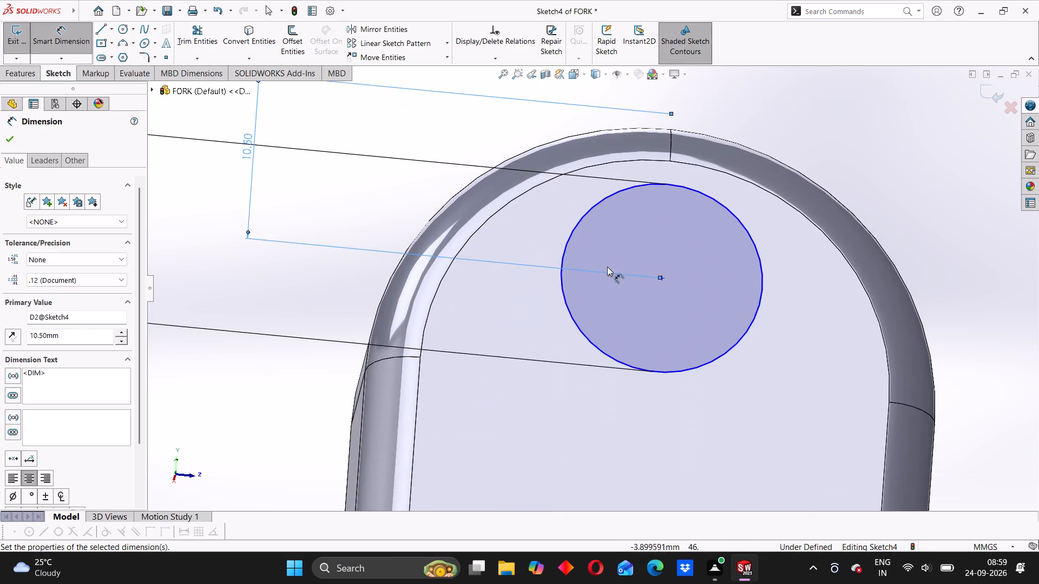
scroll(616, 272, "up", 3)
middle_click_drag(653, 285, 641, 339)
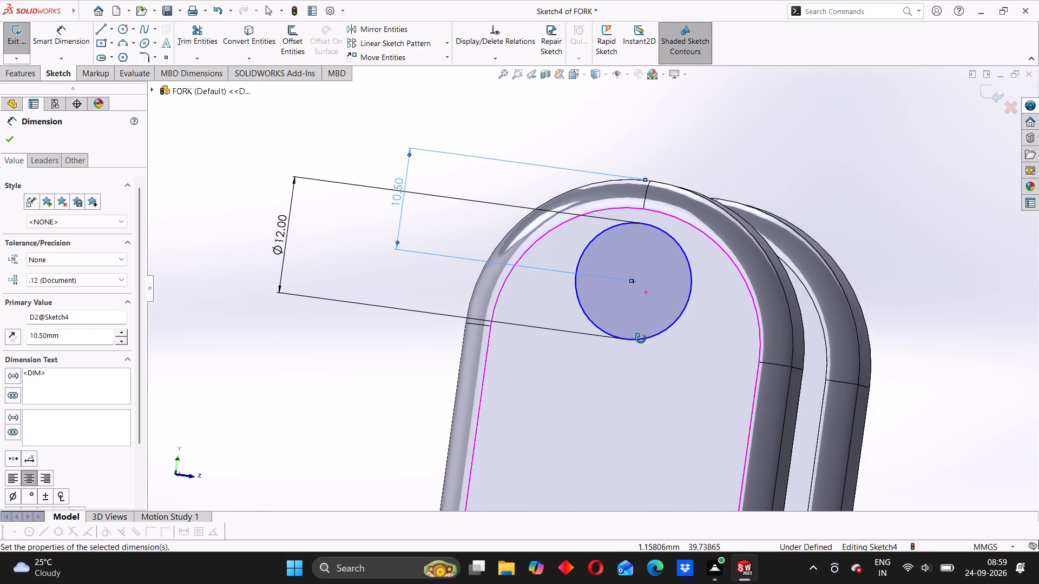
middle_click_drag(641, 339, 642, 338)
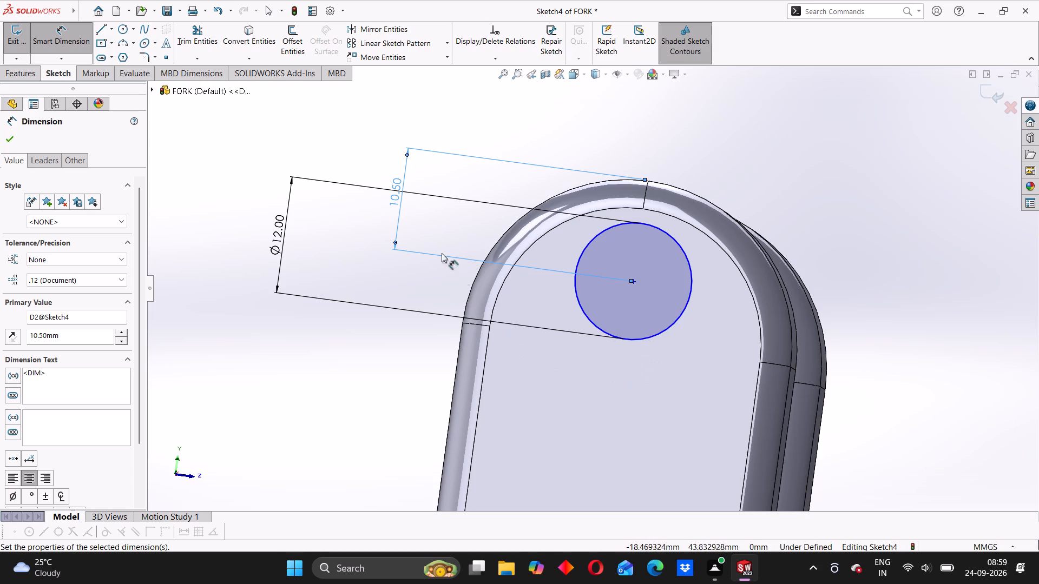
double_click(393, 200)
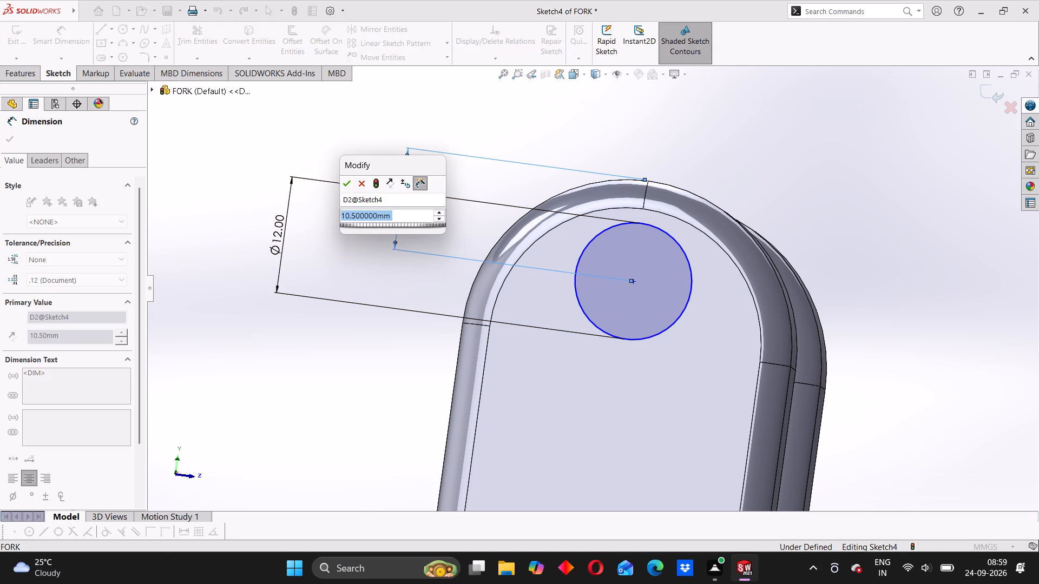
key("Delete")
left_click(361, 187)
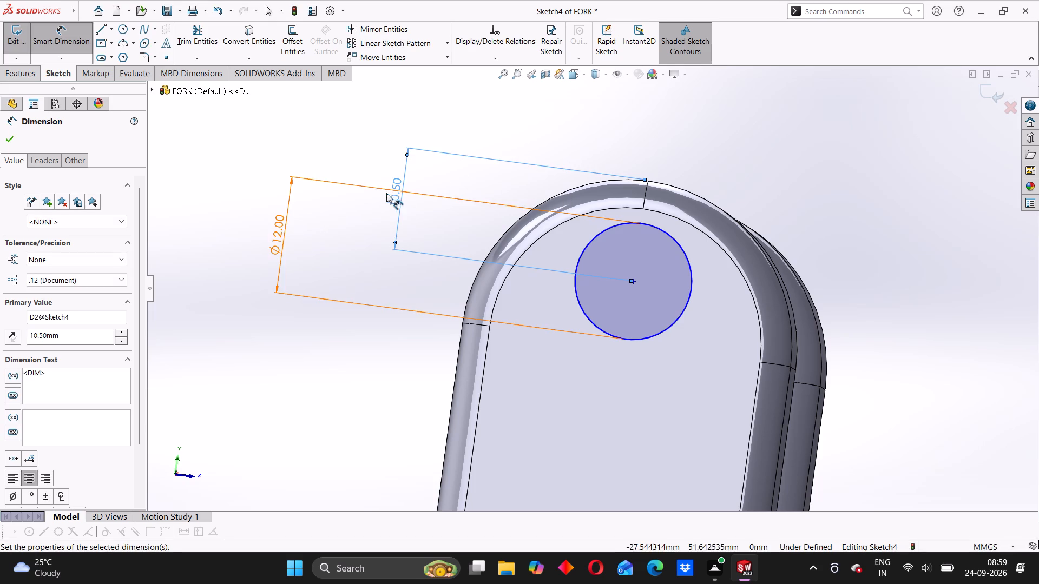
left_click(395, 201)
key("Delete")
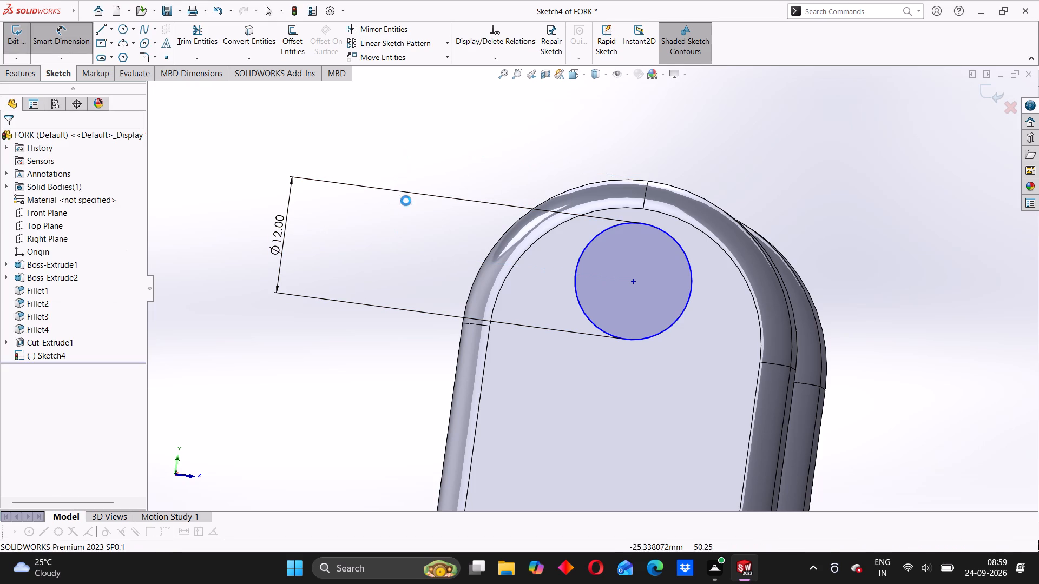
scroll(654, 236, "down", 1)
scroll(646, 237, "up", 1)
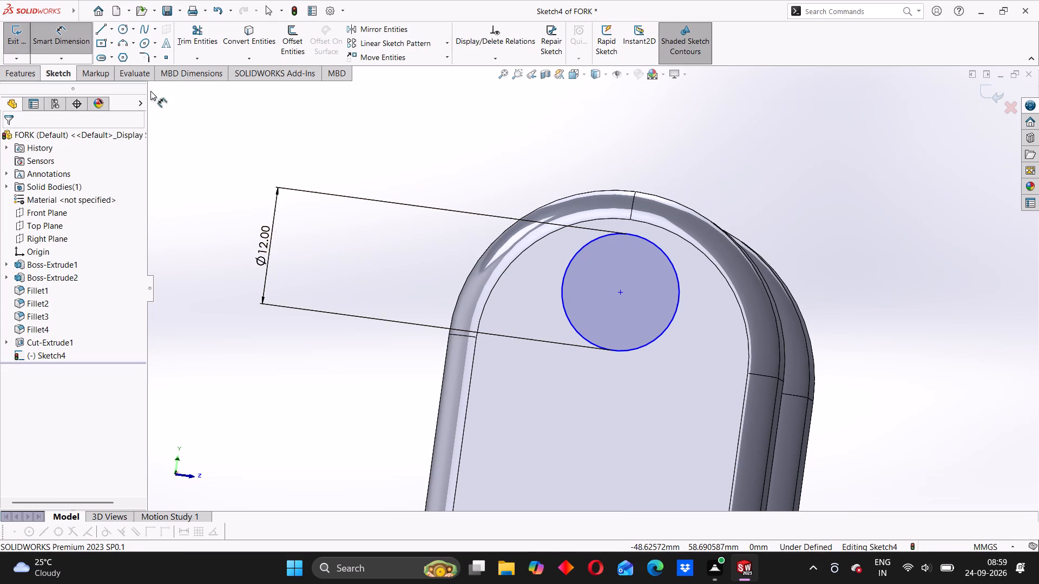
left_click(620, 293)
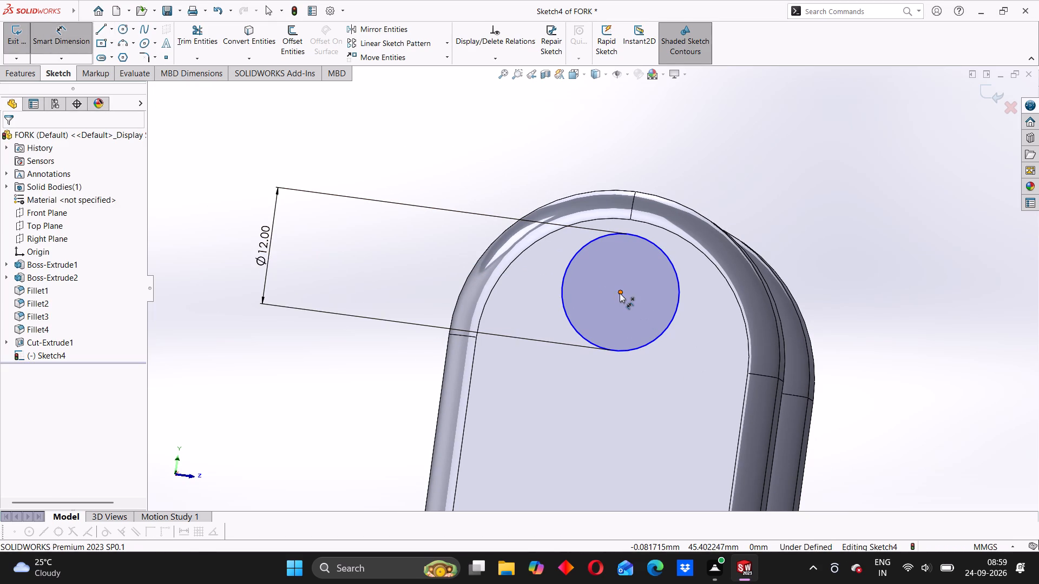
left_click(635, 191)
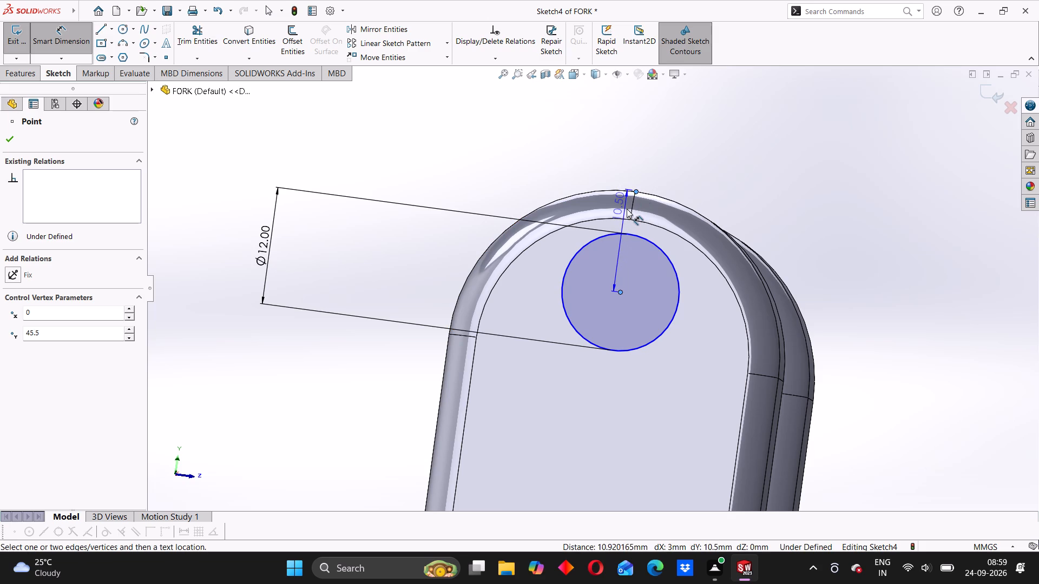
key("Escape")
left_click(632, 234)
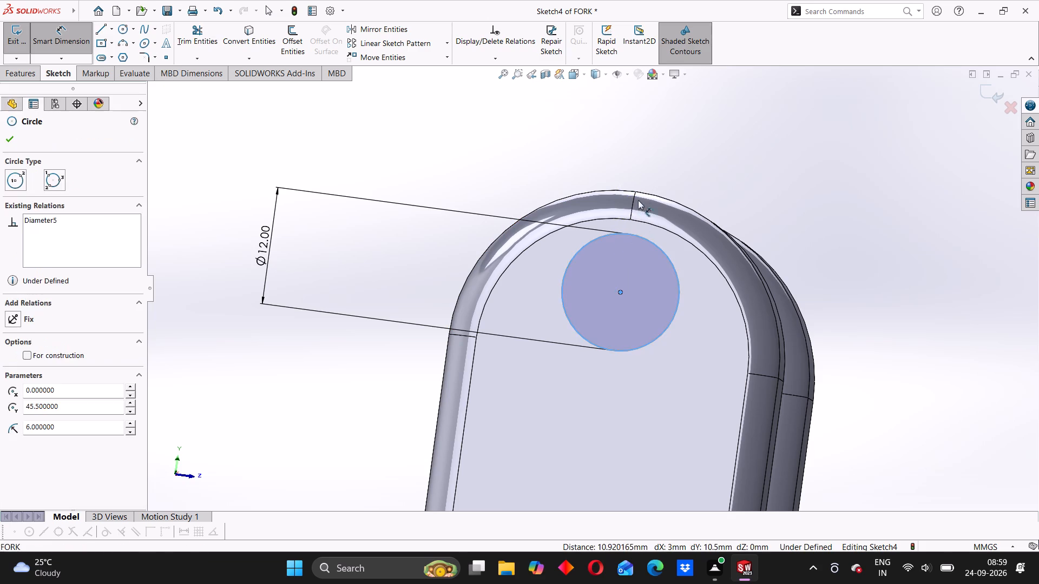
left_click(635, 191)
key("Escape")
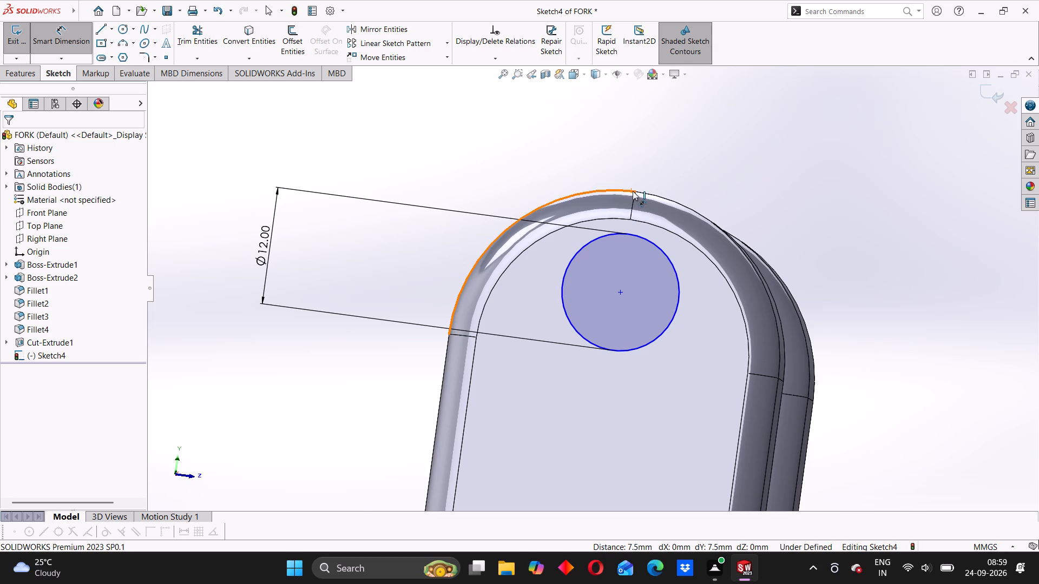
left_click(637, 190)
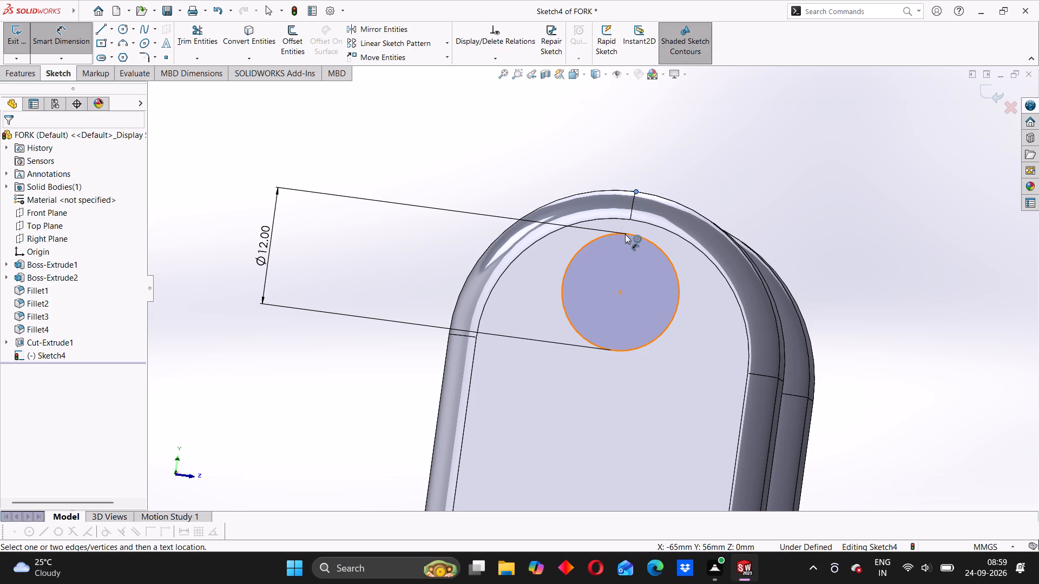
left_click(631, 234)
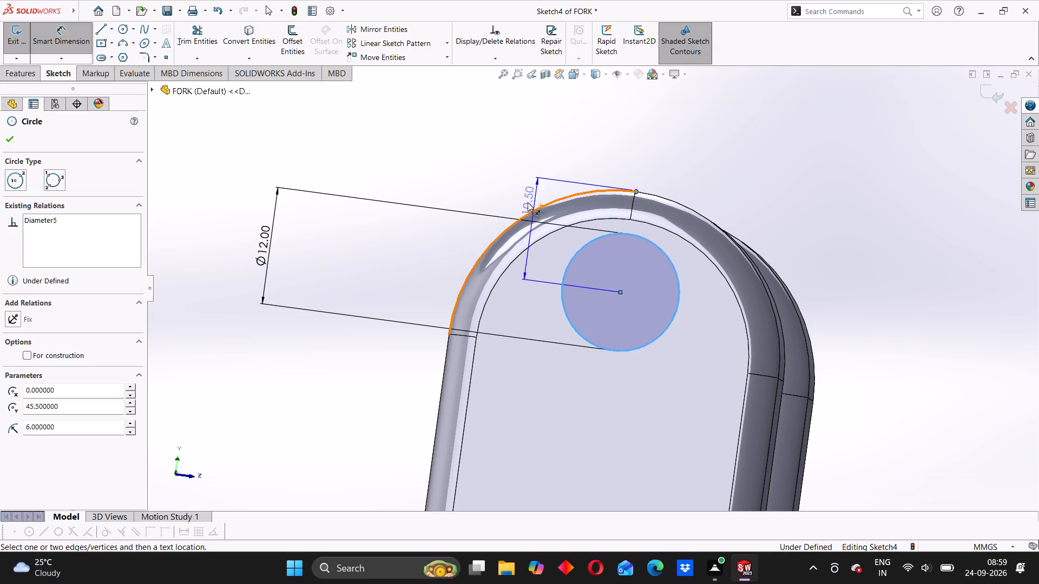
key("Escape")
Delete the 12 mm circle from the arm's outer face together with its diameter dimension.
scroll(423, 311, "up", 4)
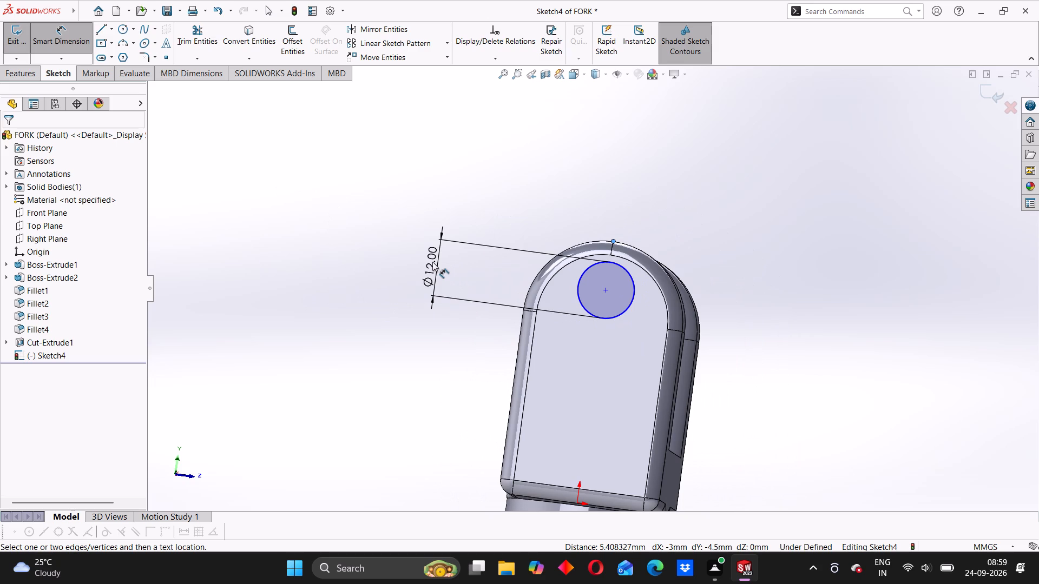
key("Delete")
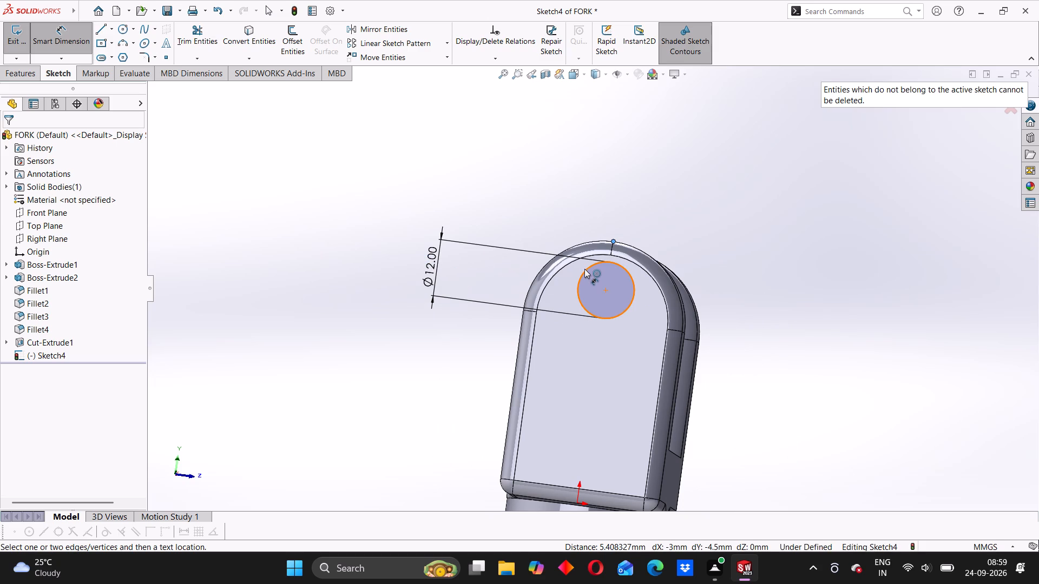
left_click(584, 269)
key("Delete")
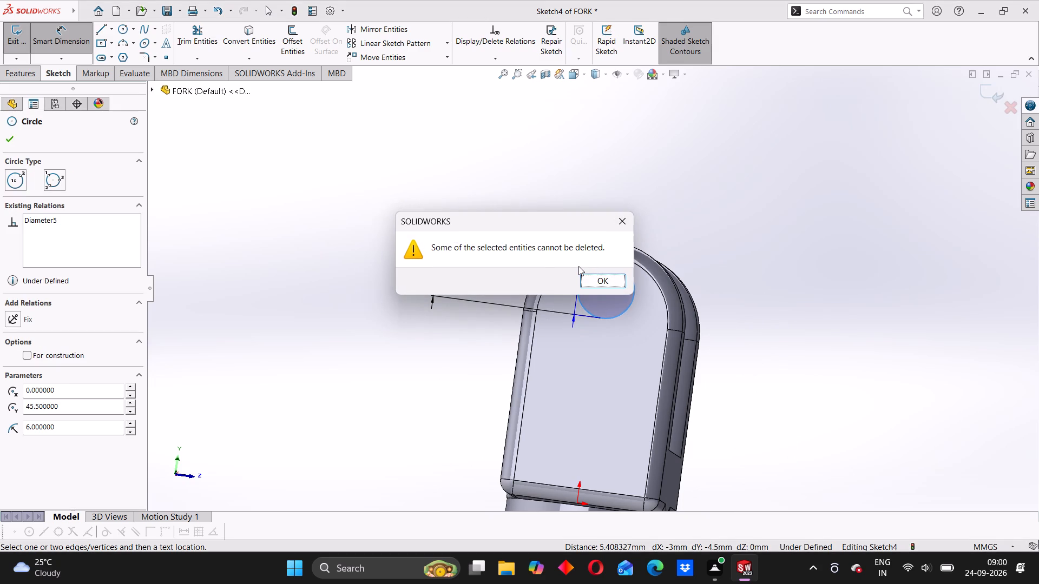
left_click(619, 223)
left_click(701, 283)
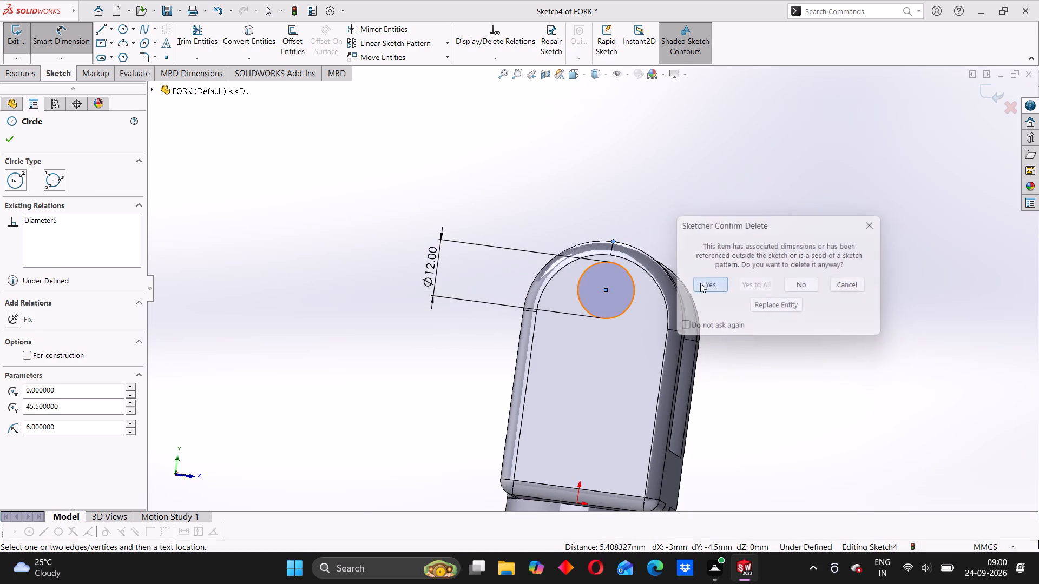
scroll(618, 247, "down", 2)
scroll(611, 257, "up", 3)
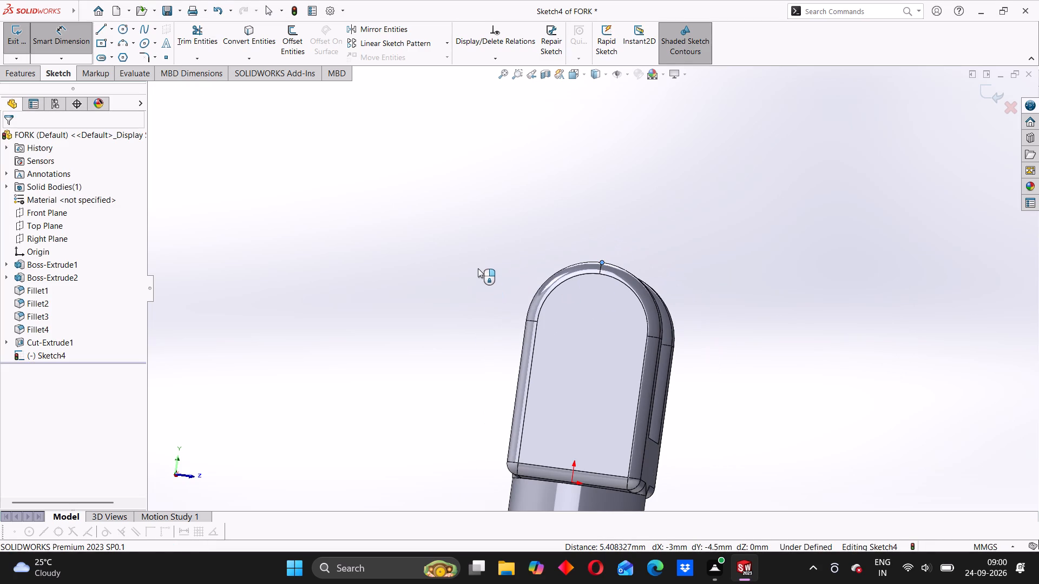
left_click(478, 268)
Sketch a circle about 19.9 mm in diameter on the arm's outer face, centred in line with the top of the rounded end.
left_click(122, 27)
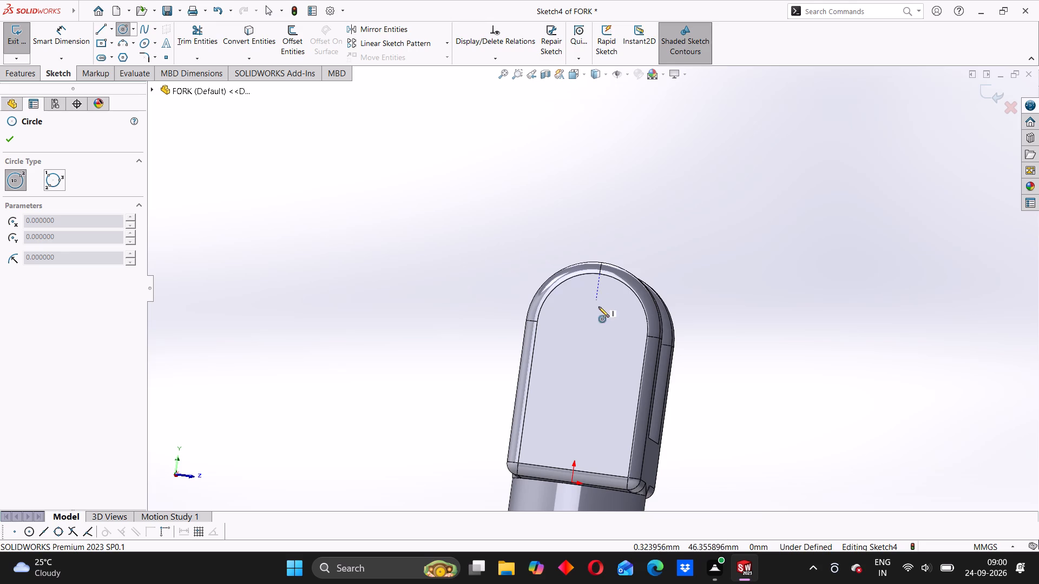
left_click(591, 341)
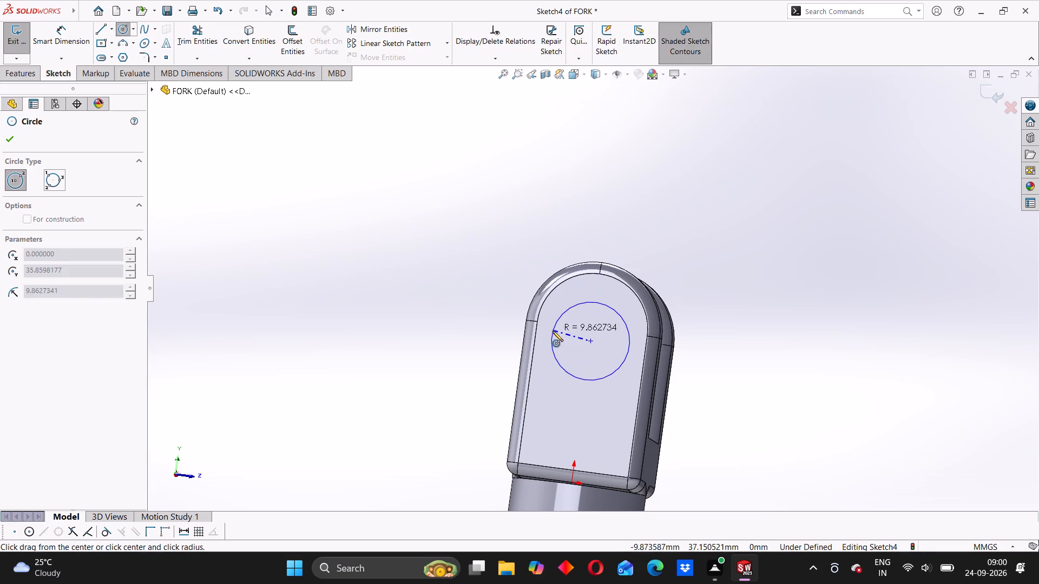
left_click(553, 331)
Dimension the new circle on the arm's outer face to a 12 mm diameter.
left_click(61, 33)
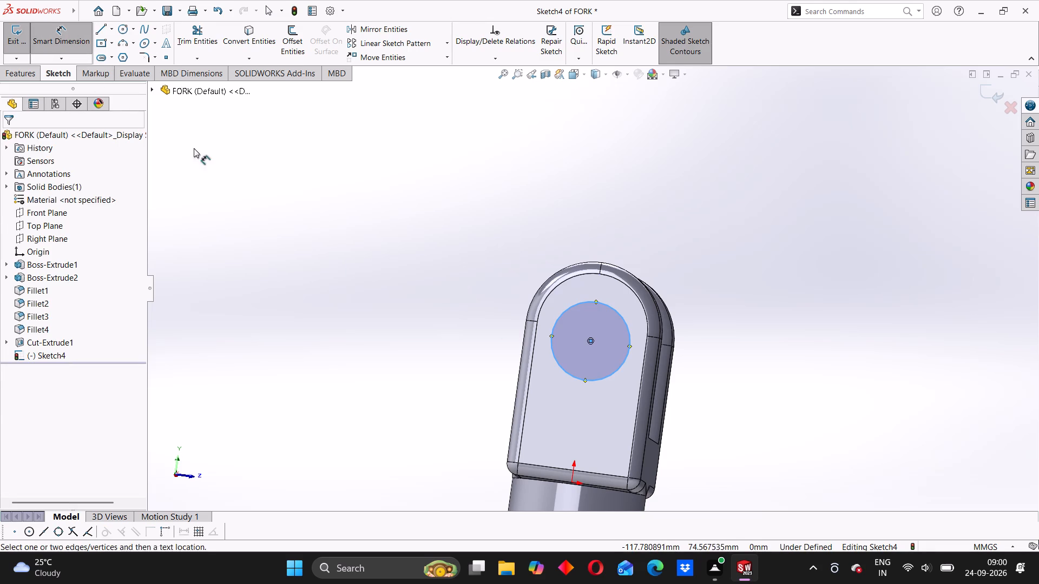
left_click(558, 316)
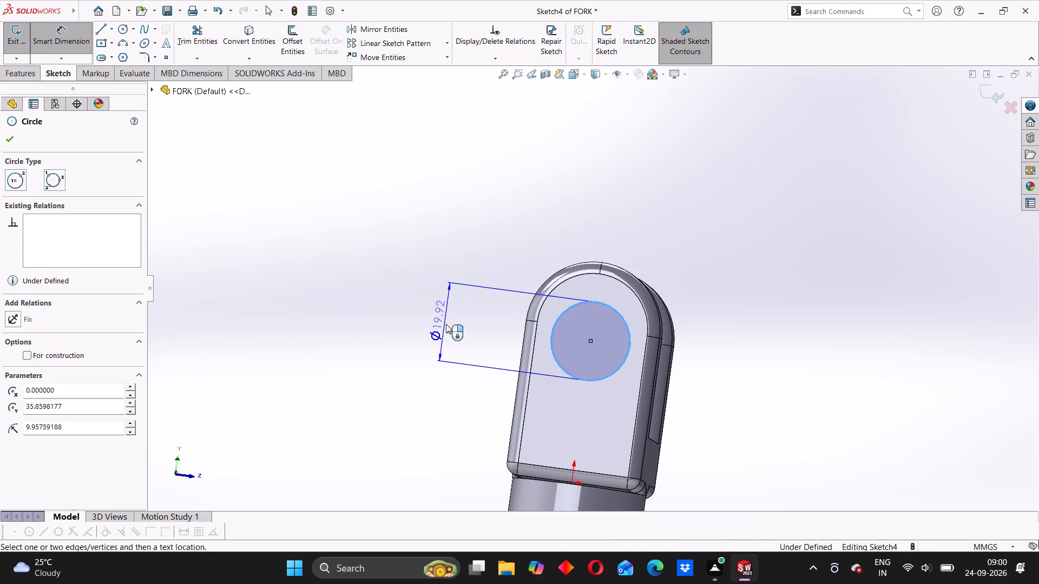
left_click(446, 324)
type("12")
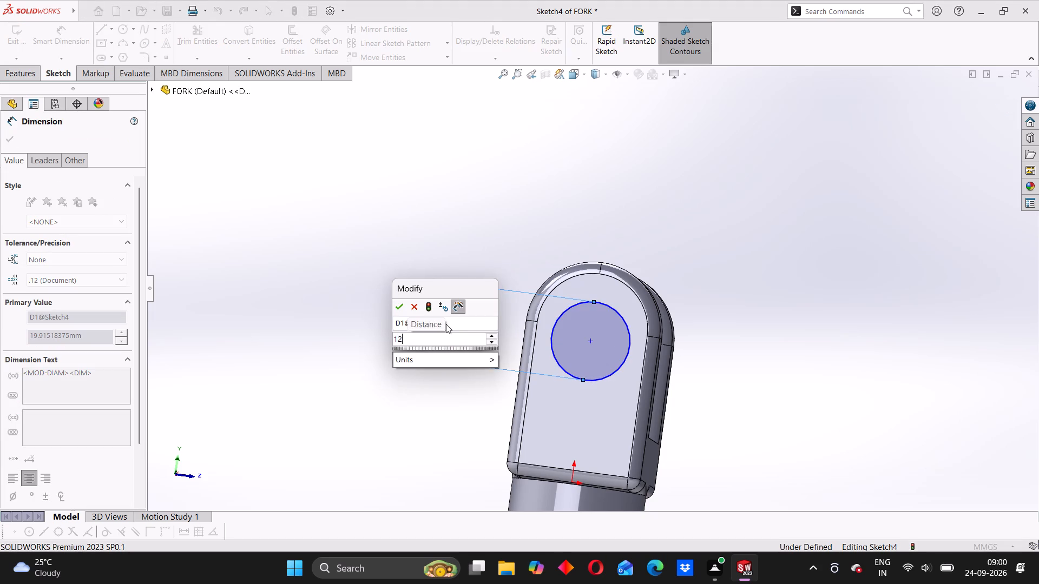
key("Return")
Dimension the vertical distance between the circle's centre and the top of the arm's rounded end as 10.5+6, giving 16.50 mm.
scroll(583, 346, "down", 2)
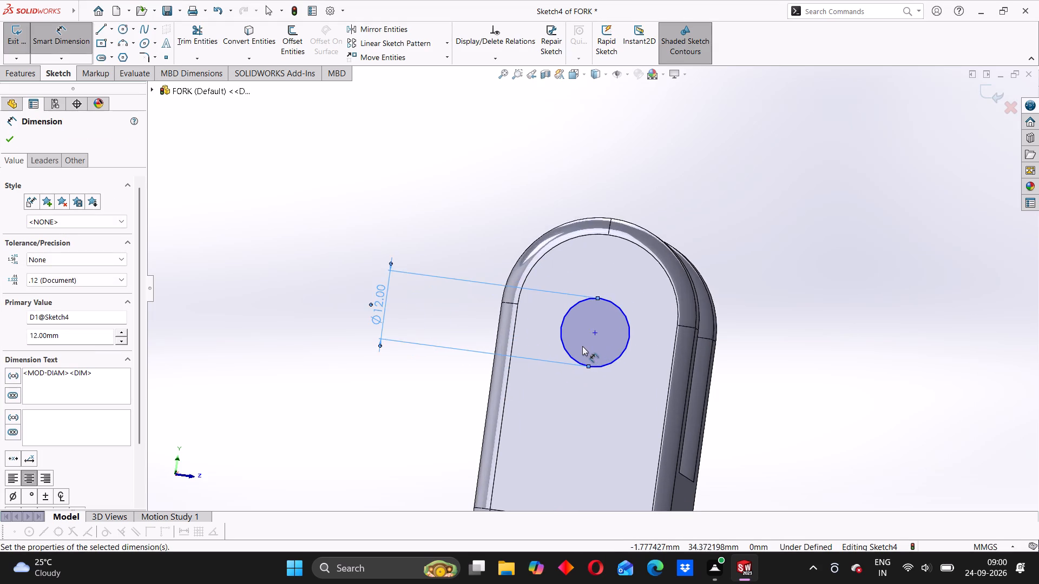
scroll(599, 353, "up", 3)
middle_click_drag(689, 382, 663, 406)
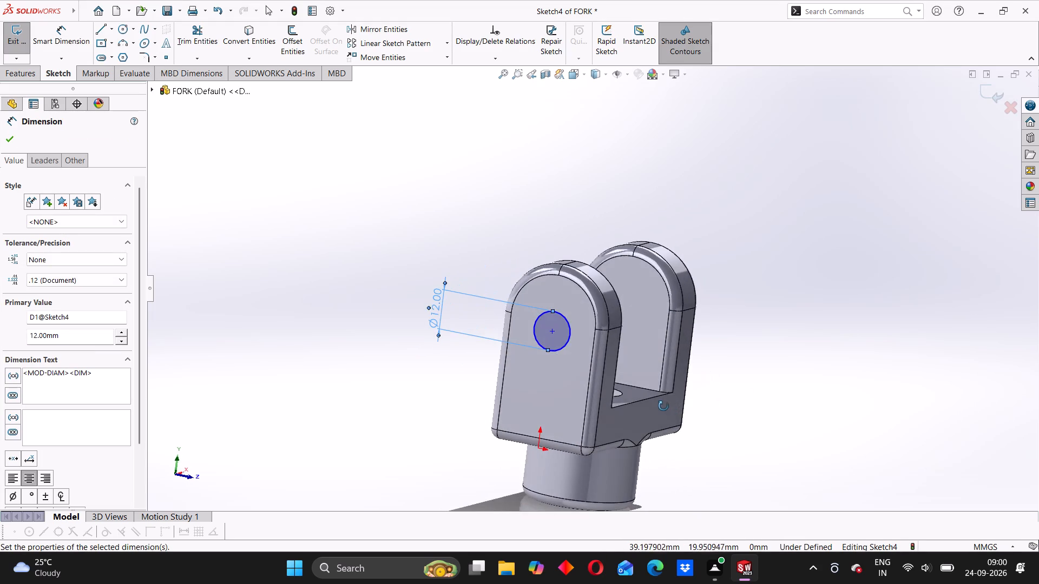
middle_click_drag(663, 406, 679, 377)
scroll(586, 307, "down", 3)
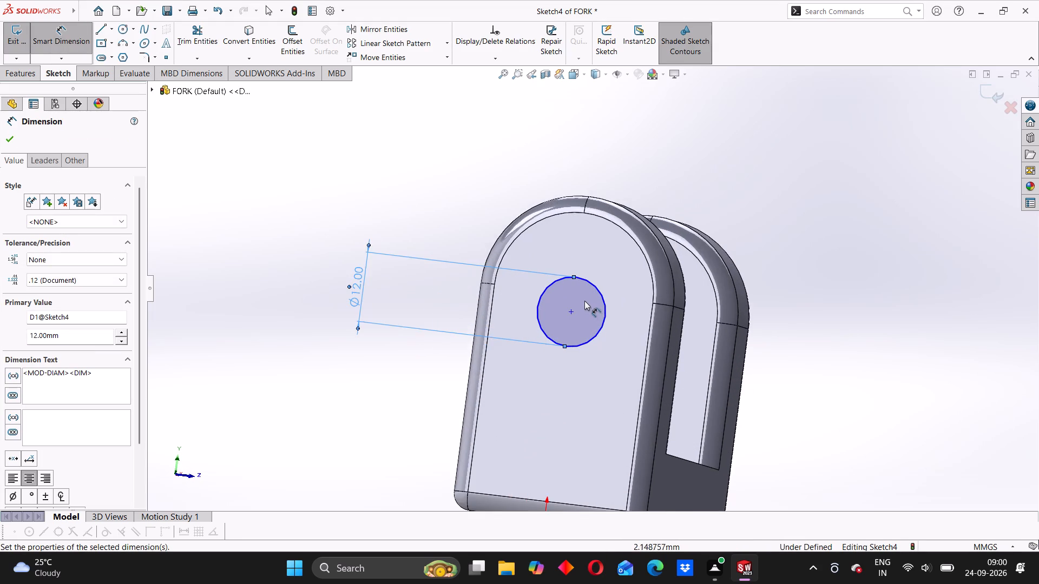
scroll(584, 300, "up", 1)
scroll(576, 262, "down", 2)
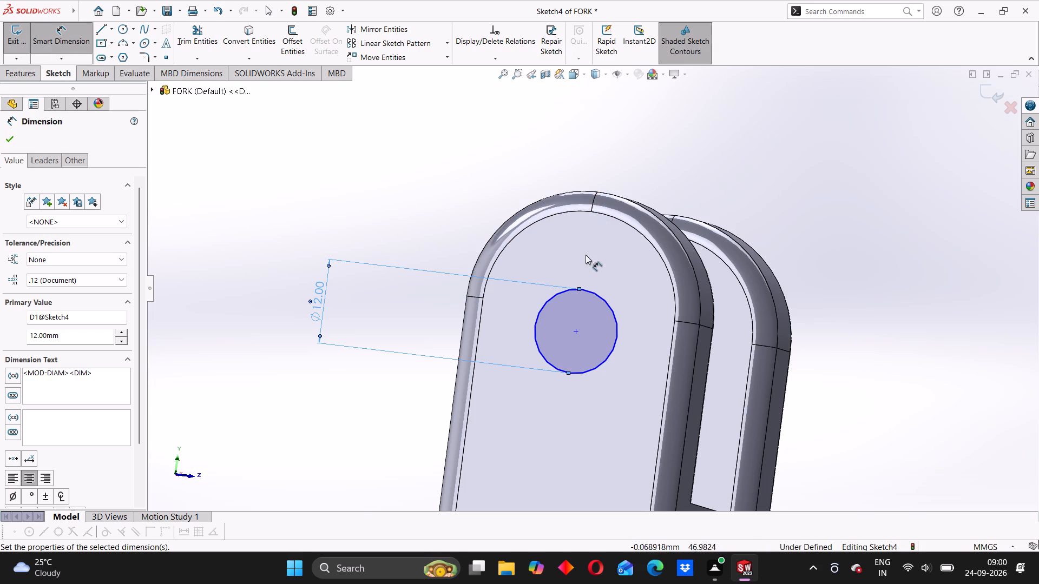
middle_click_drag(570, 268, 596, 321)
scroll(609, 264, "up", 2)
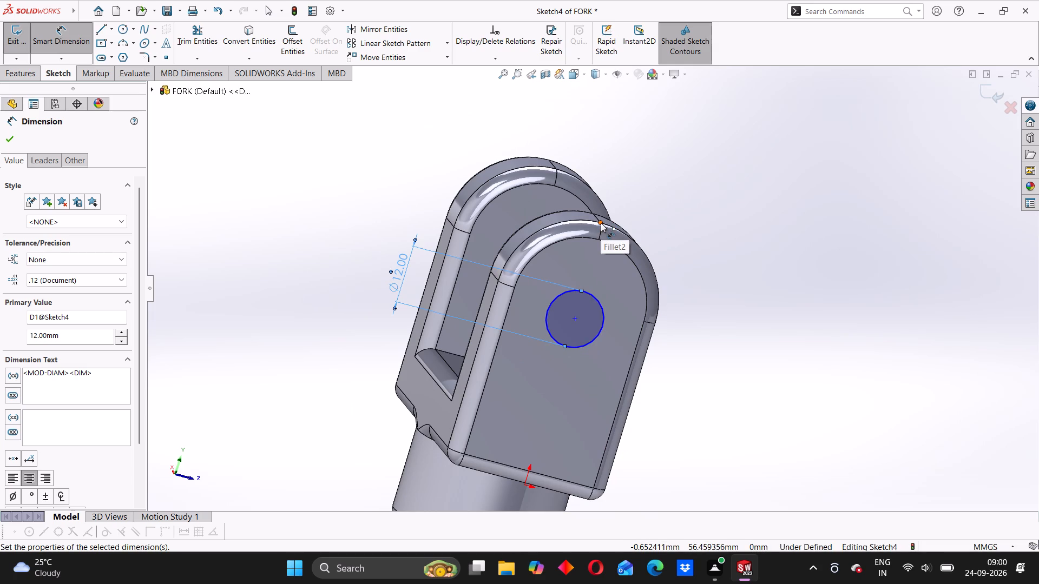
left_click(601, 223)
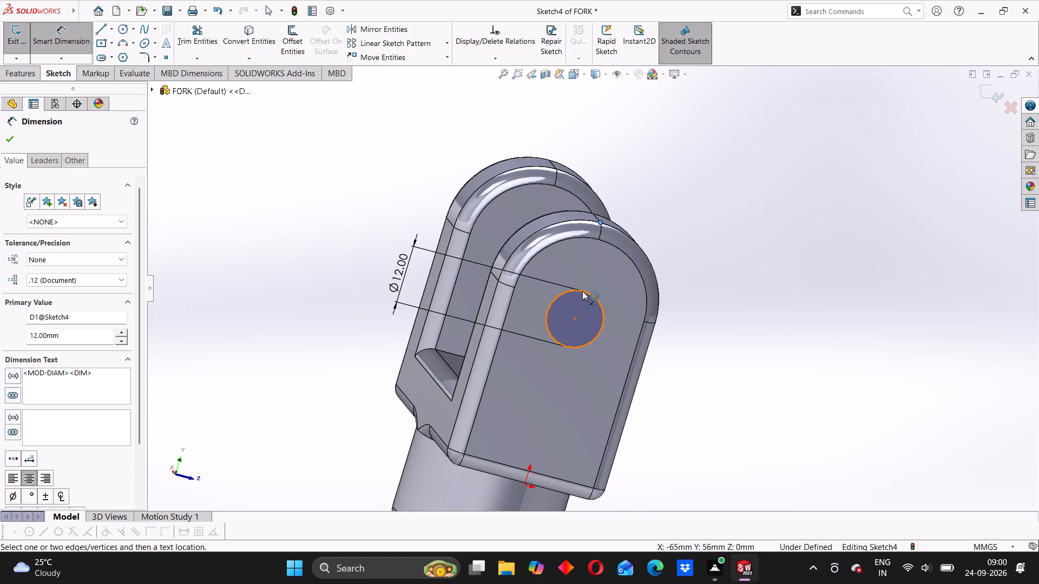
left_click(582, 291)
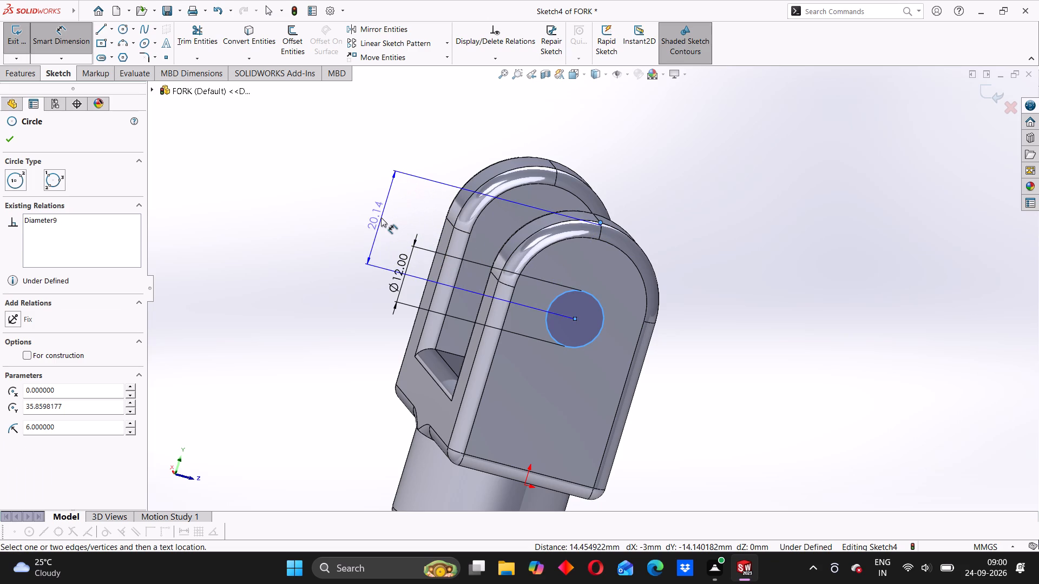
left_click(381, 217)
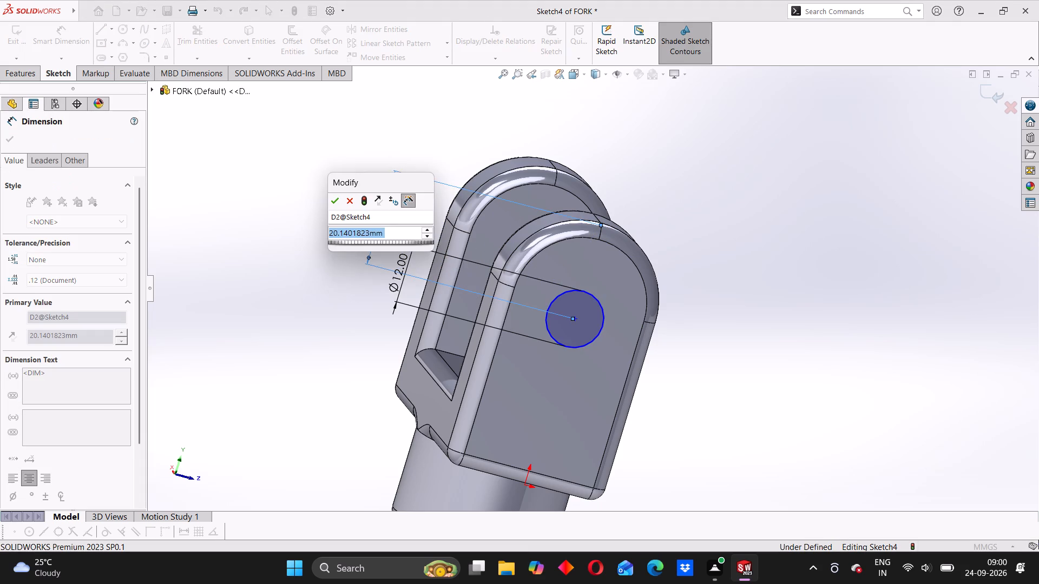
type("10.5")
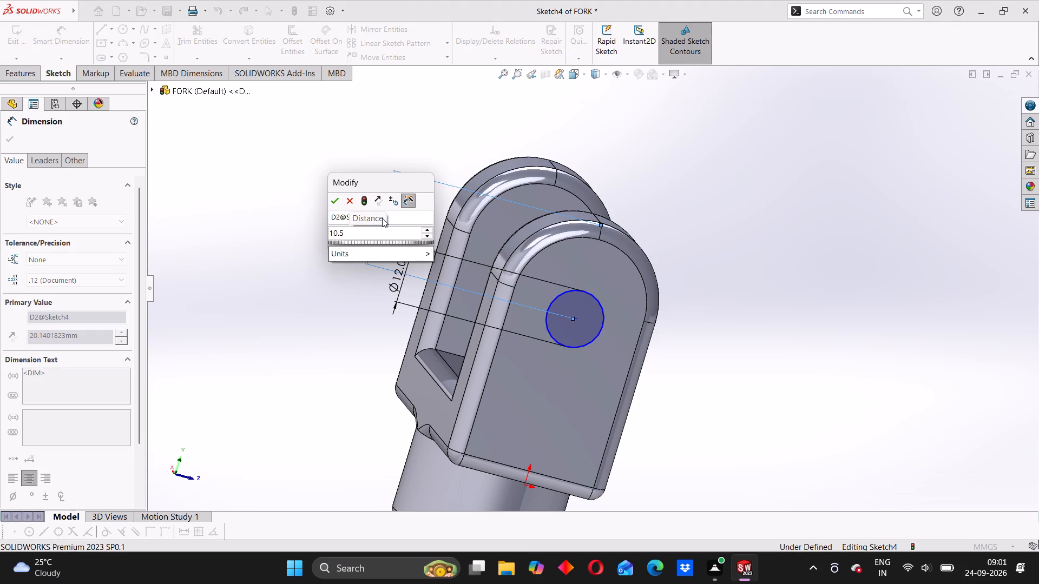
key("shift+plus")
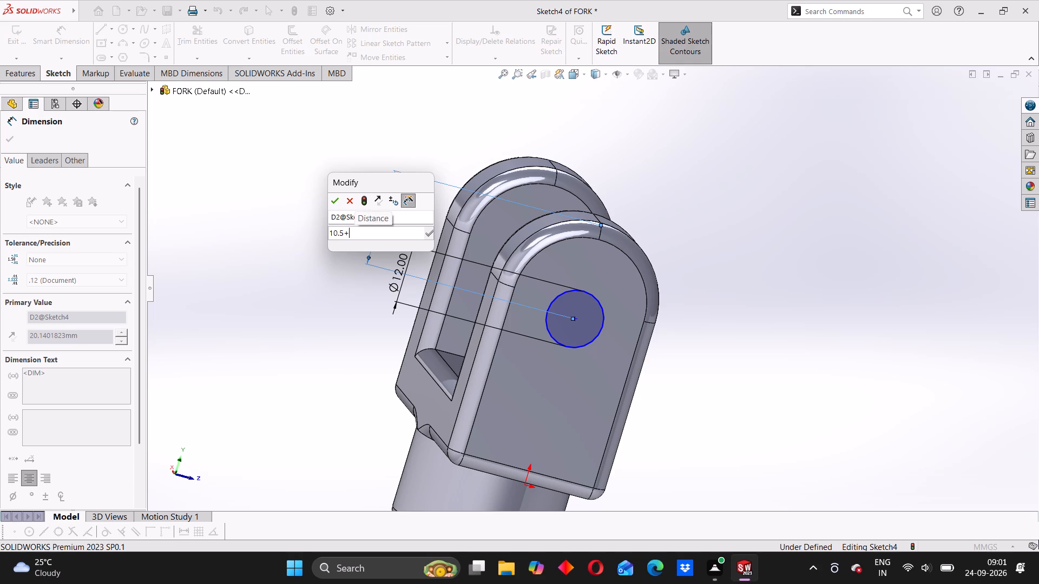
key("6")
key("Return")
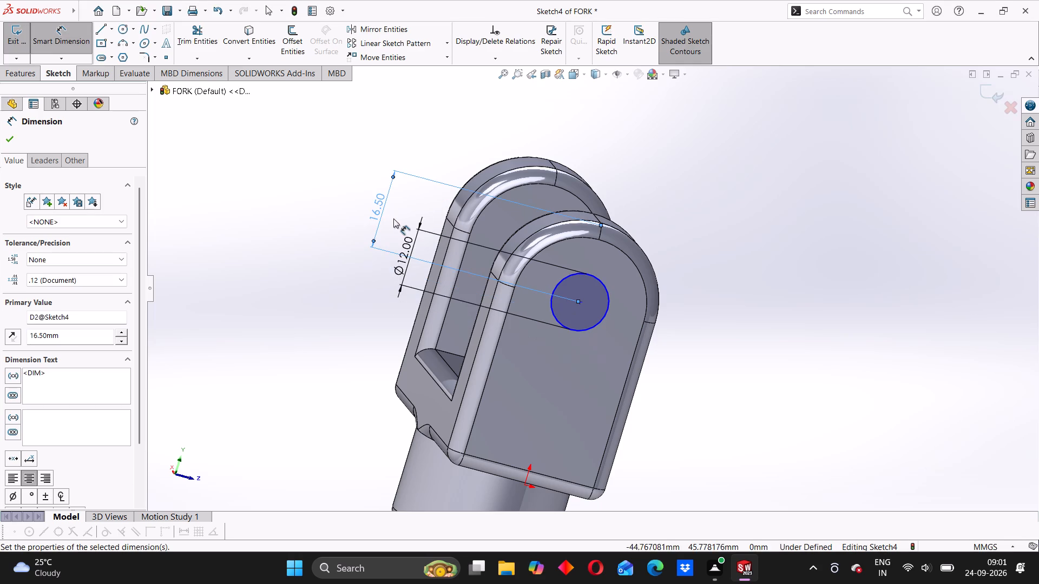
left_click(2, 138)
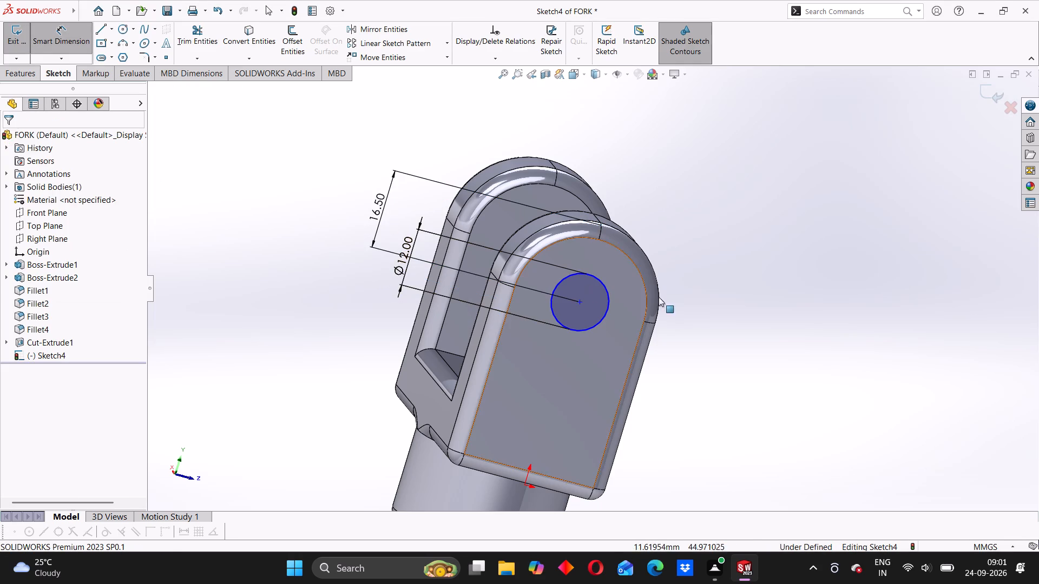
Draw a vertical construction centerline from above the arm's rounded top through the circle's centre to the lower part of the face.
middle_click_drag(678, 328, 657, 286)
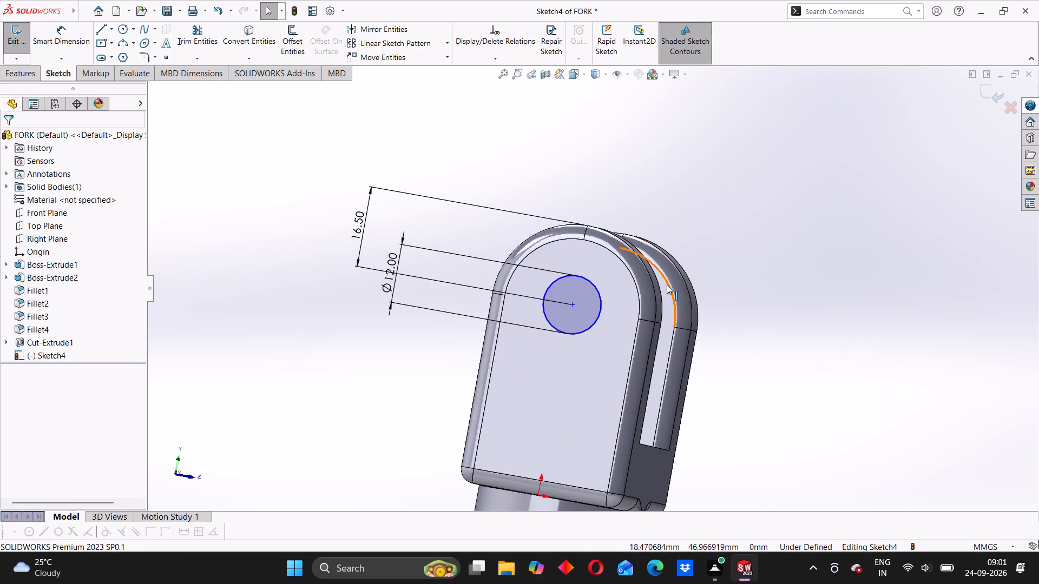
scroll(667, 284, "up", 2)
left_click(115, 29)
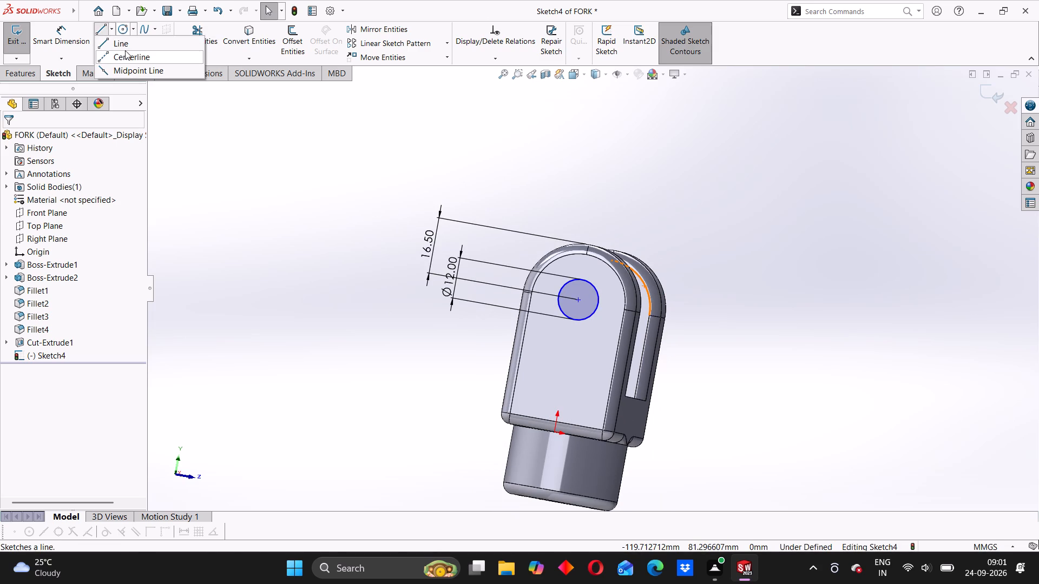
left_click(126, 51)
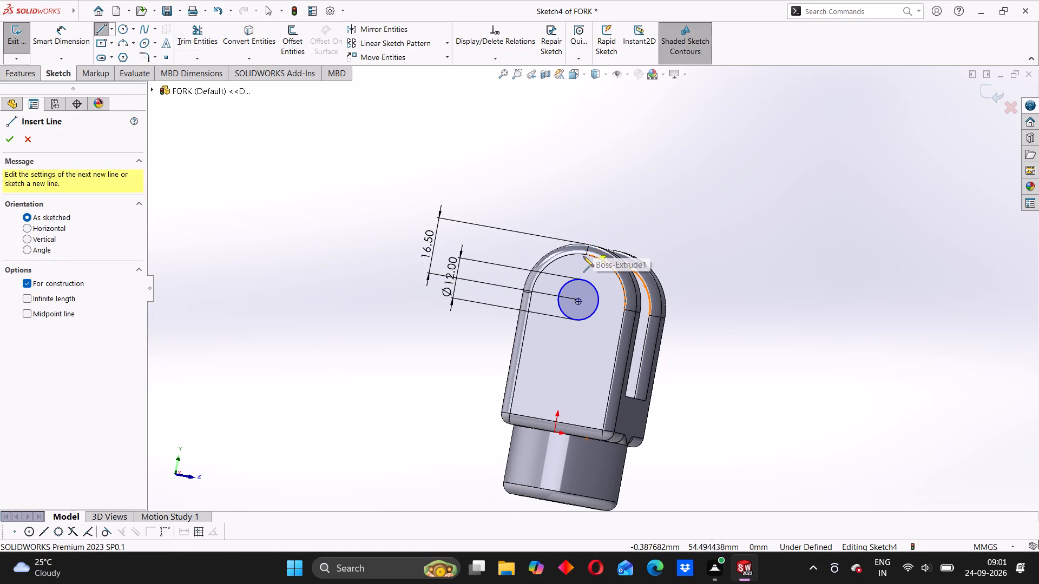
left_click(593, 228)
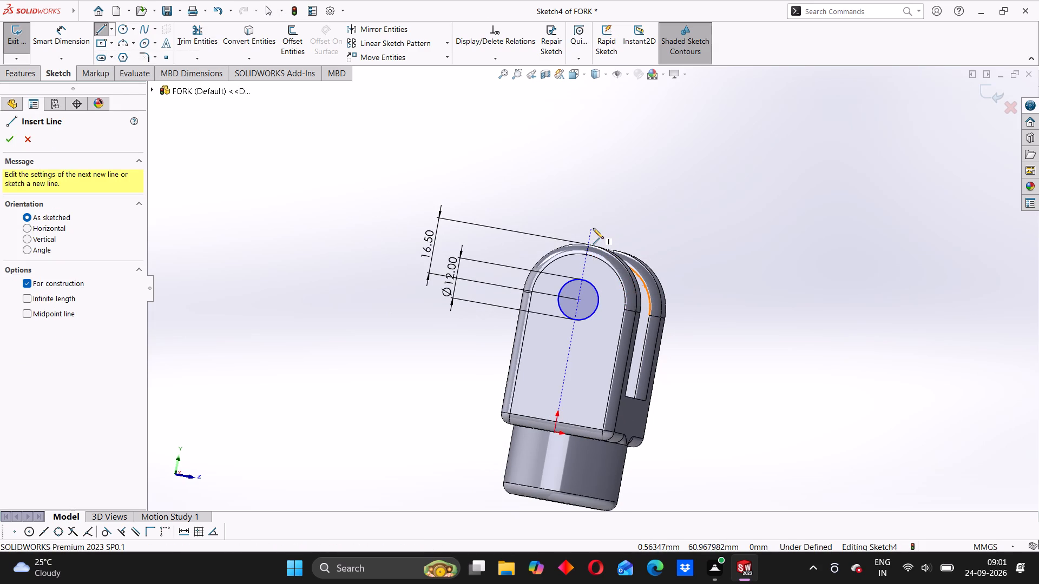
left_click(564, 386)
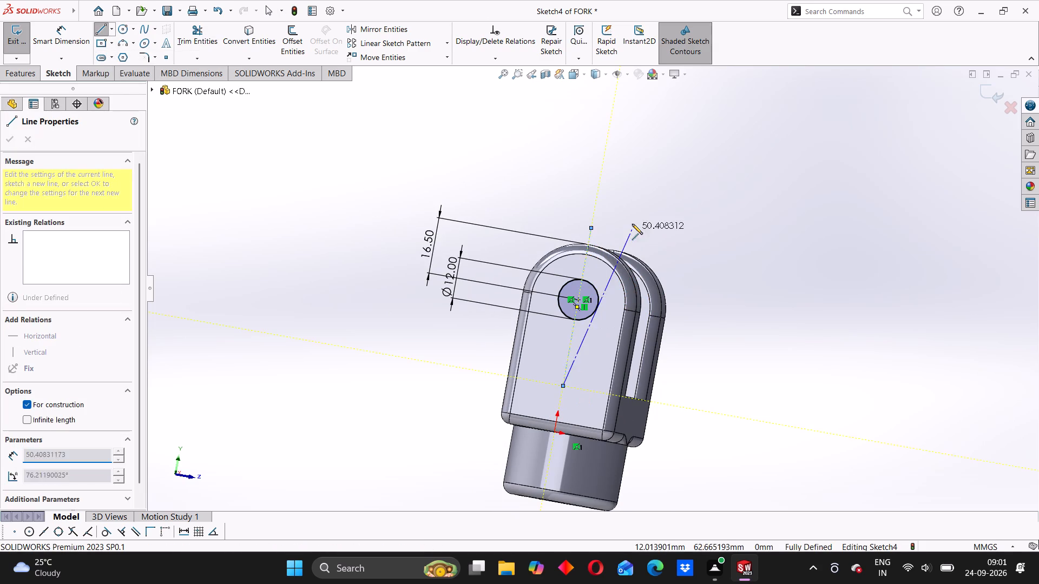
right_click(435, 190)
left_click(464, 196)
Examine the dimensioned circle and centerline on the fork's arm from several angles.
scroll(623, 309, "down", 3)
scroll(582, 318, "up", 2)
middle_click_drag(578, 327, 597, 334)
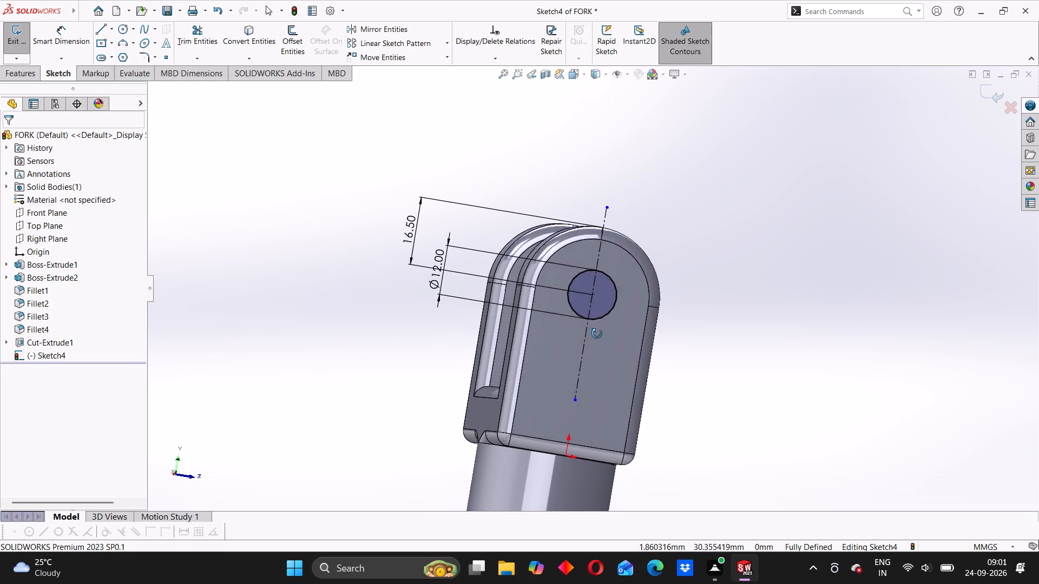
middle_click_drag(597, 334, 591, 333)
scroll(581, 303, "down", 1)
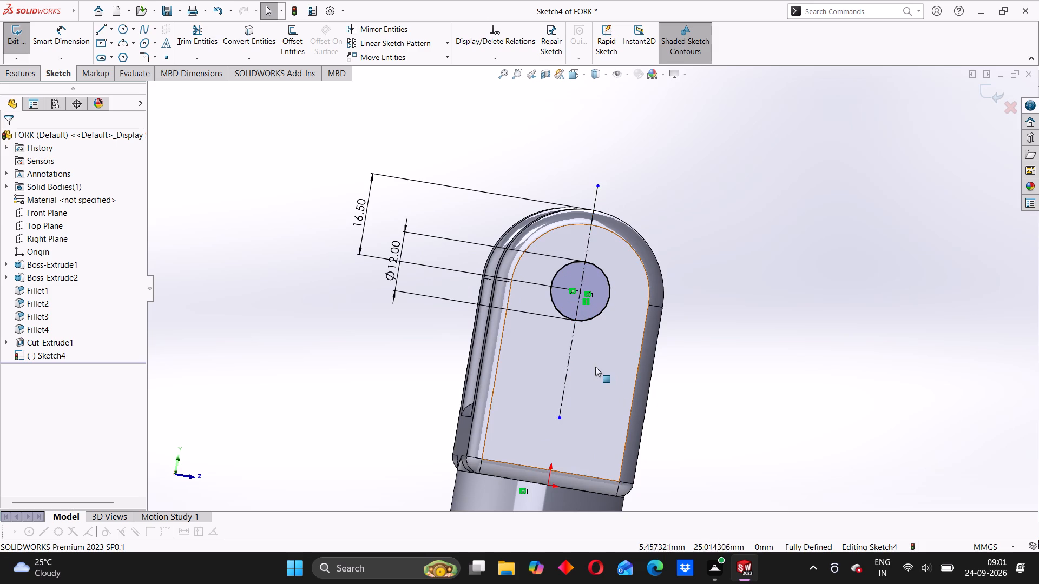
scroll(591, 352, "down", 3)
scroll(577, 349, "up", 4)
middle_click_drag(627, 321, 706, 337)
middle_click_drag(750, 347, 729, 343)
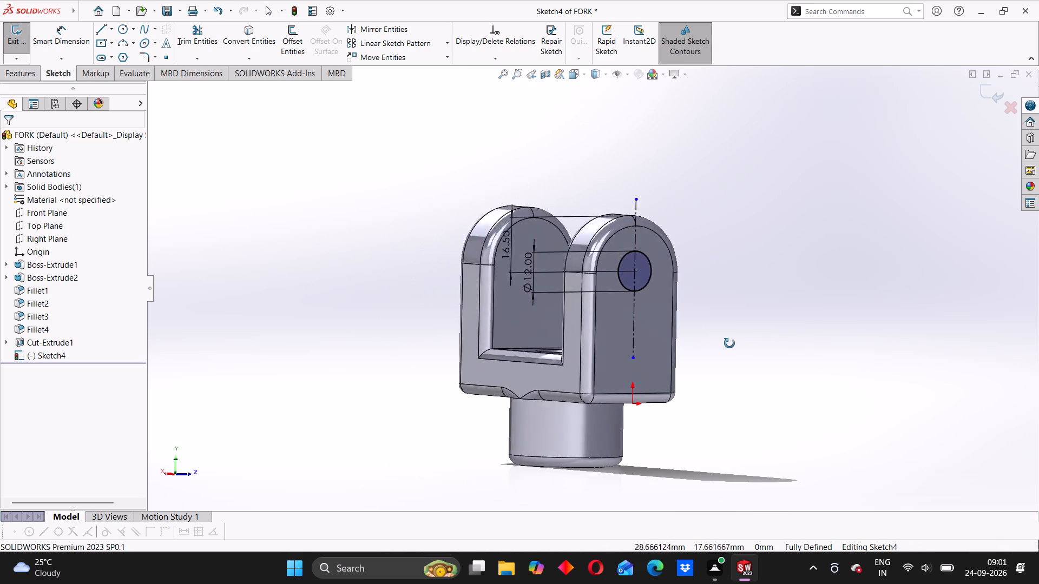
middle_click_drag(729, 343, 659, 336)
scroll(658, 323, "up", 2)
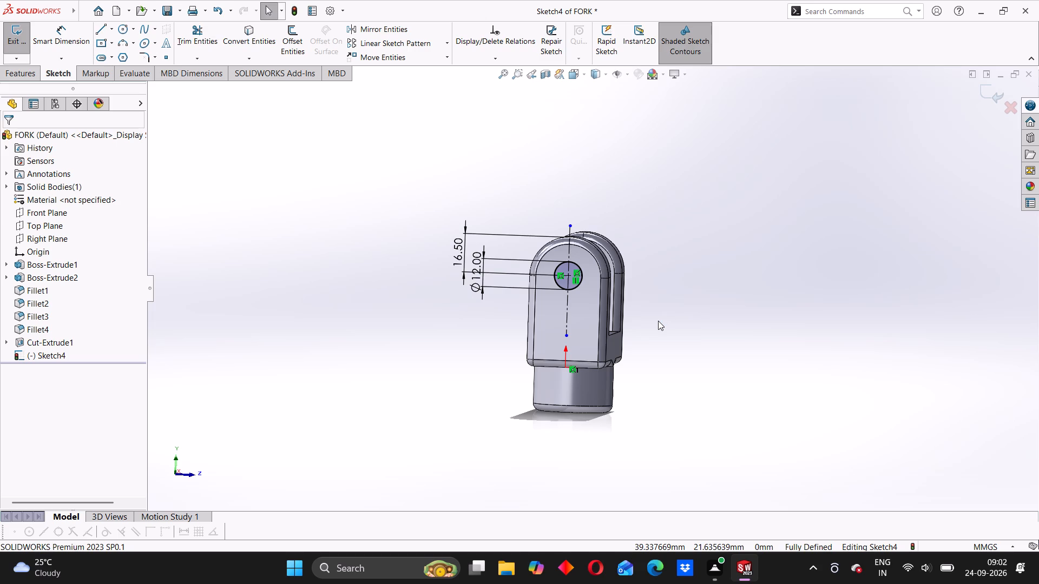
middle_click_drag(468, 353, 492, 361)
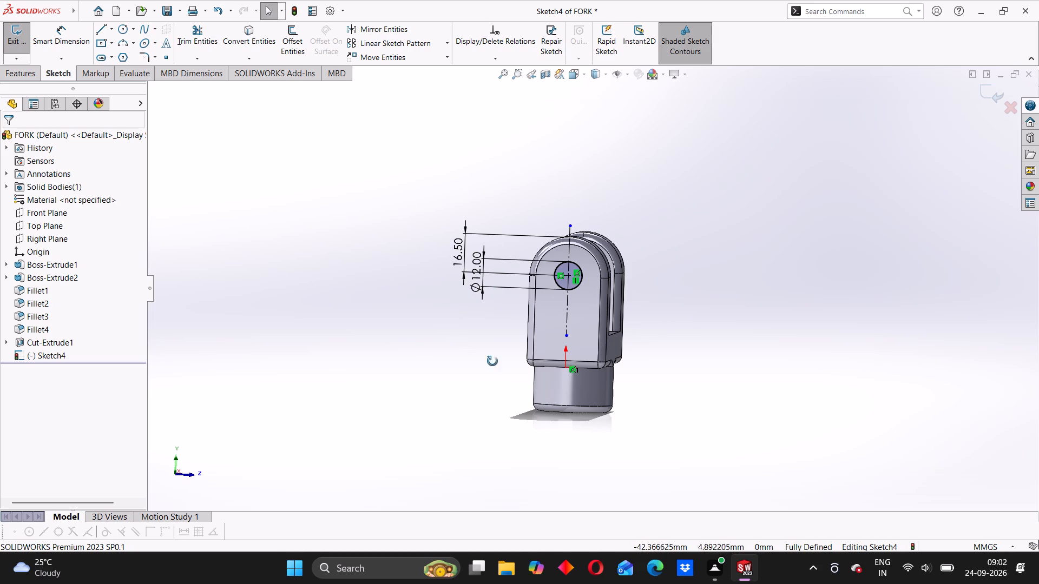
middle_click_drag(492, 361, 455, 379)
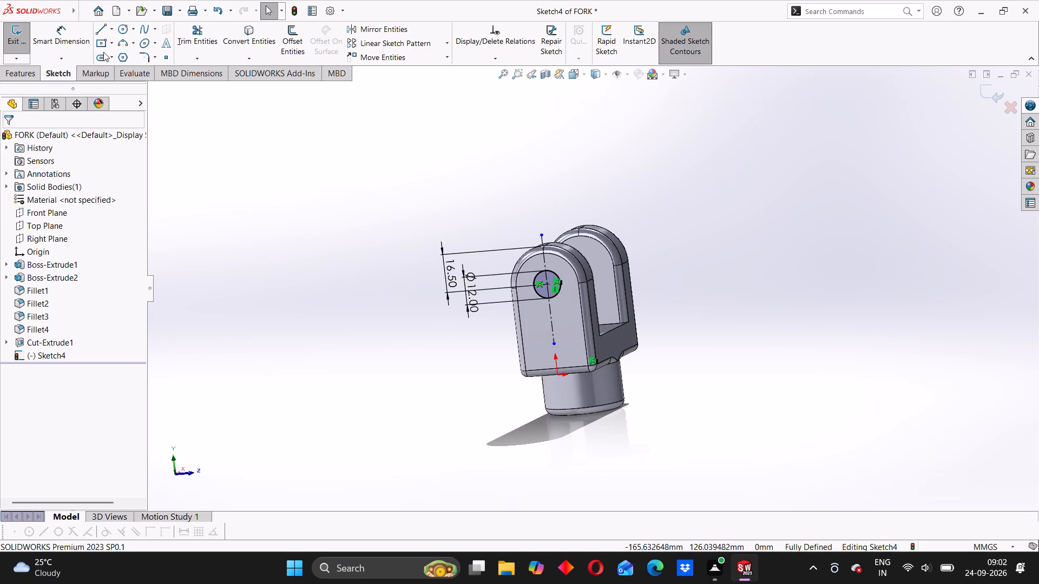
Cut-extrude the 12 mm arm circle Through All so the hole passes through both fork arms.
left_click(21, 72)
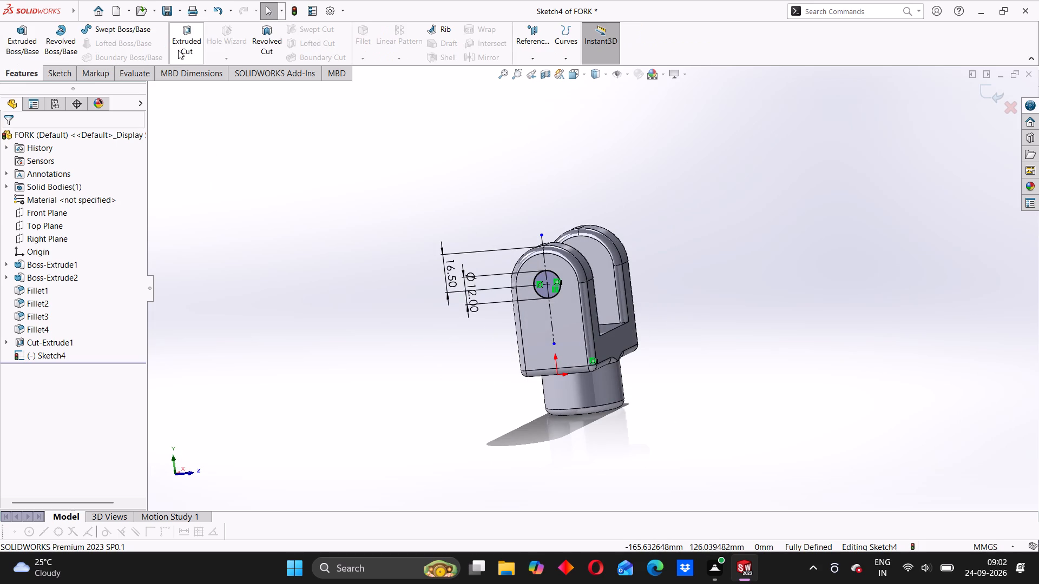
left_click(181, 43)
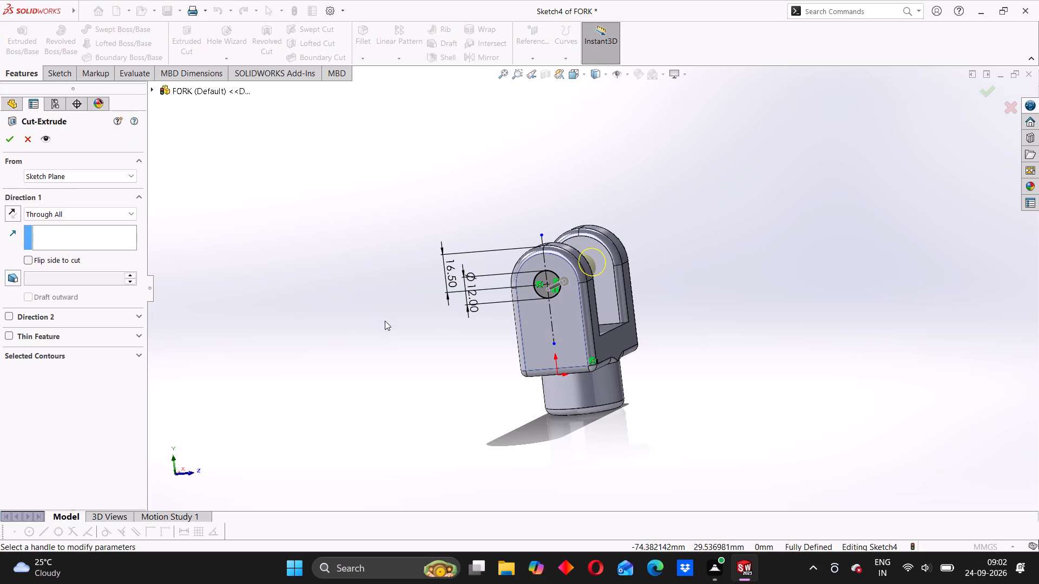
middle_click_drag(429, 369, 588, 387)
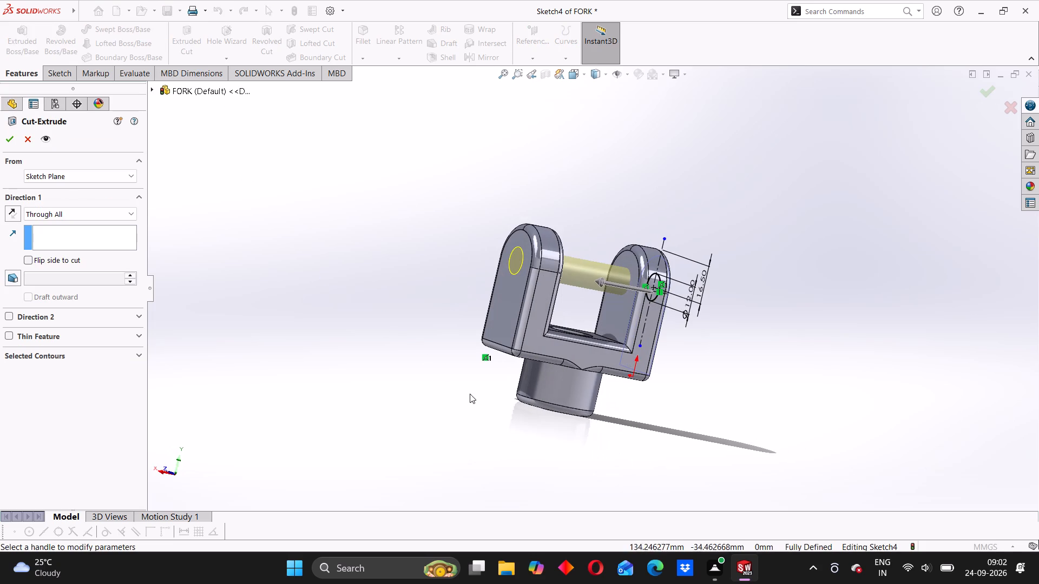
left_click(9, 137)
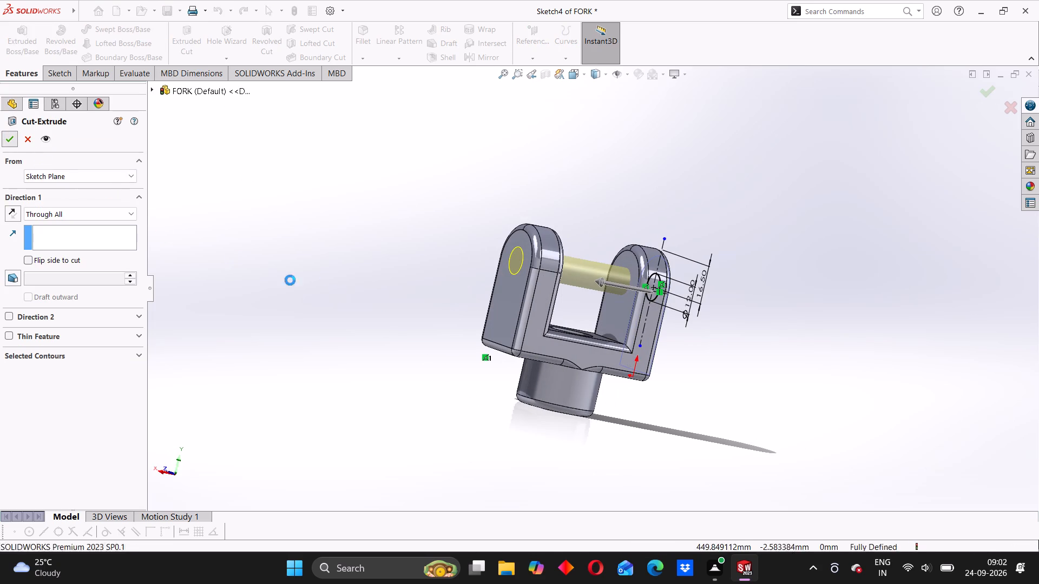
middle_click_drag(704, 331, 573, 336)
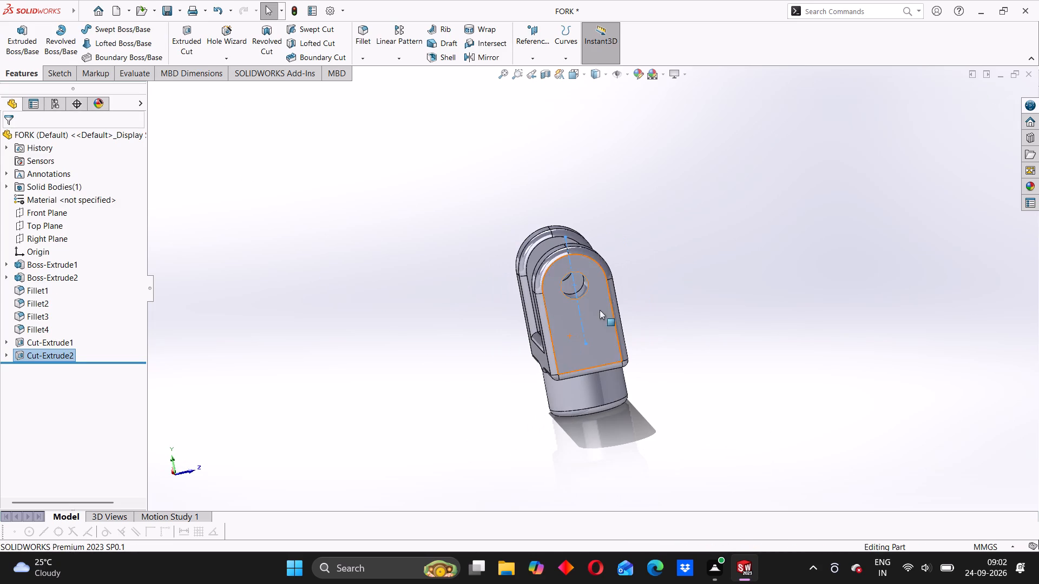
left_click(659, 262)
Examine the fork's cross holes, slot and shank bore from several angles.
middle_click_drag(532, 329, 606, 326)
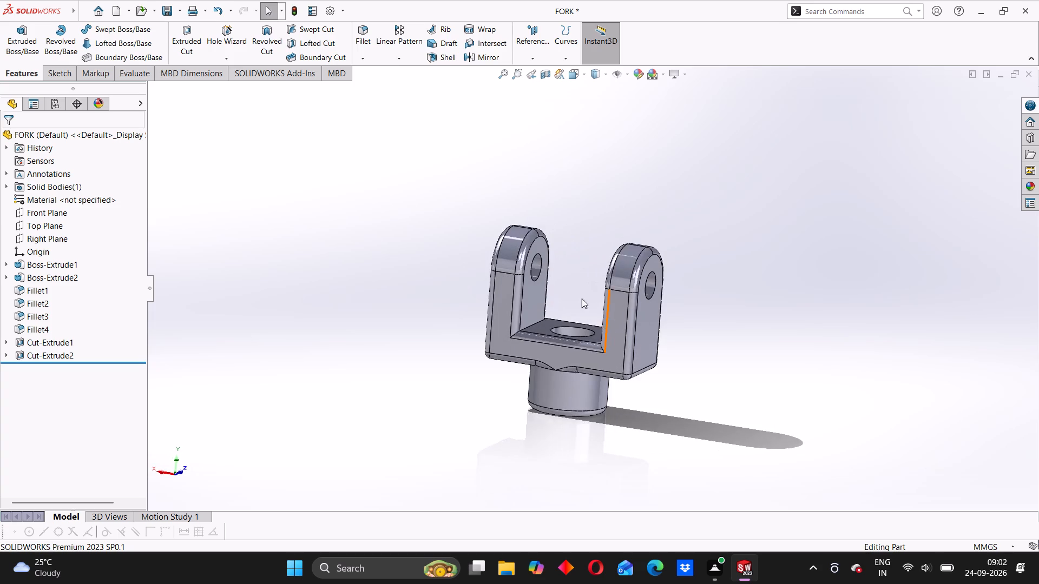
scroll(554, 276, "down", 2)
middle_click_drag(584, 276, 561, 287)
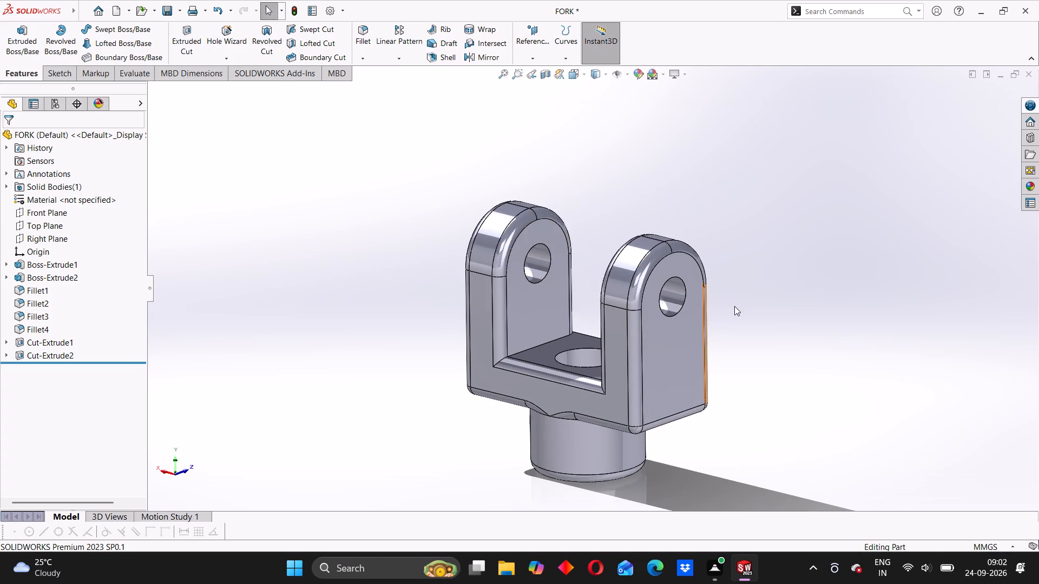
middle_click_drag(734, 307, 688, 315)
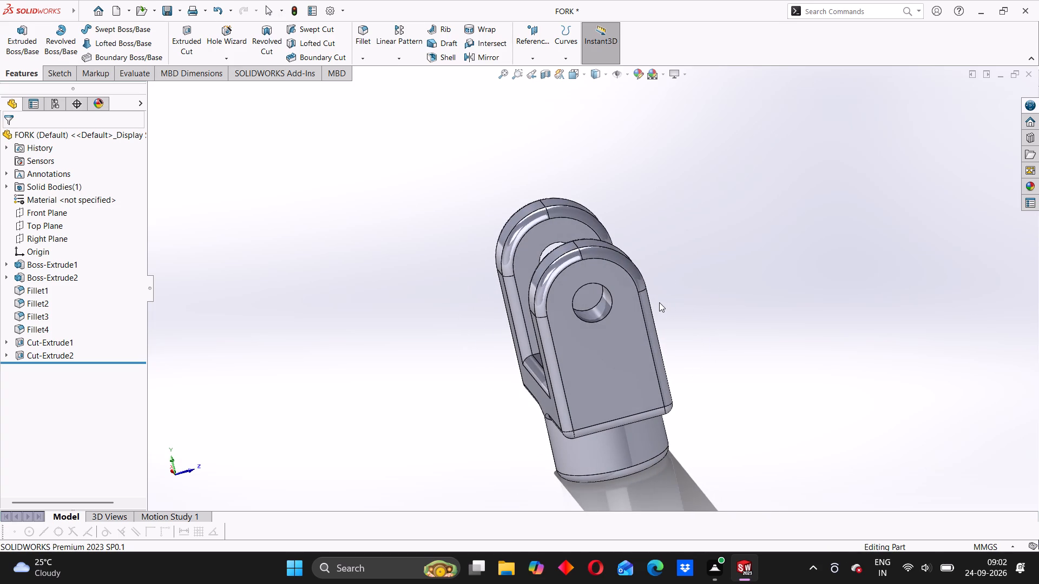
middle_click_drag(703, 299, 582, 323)
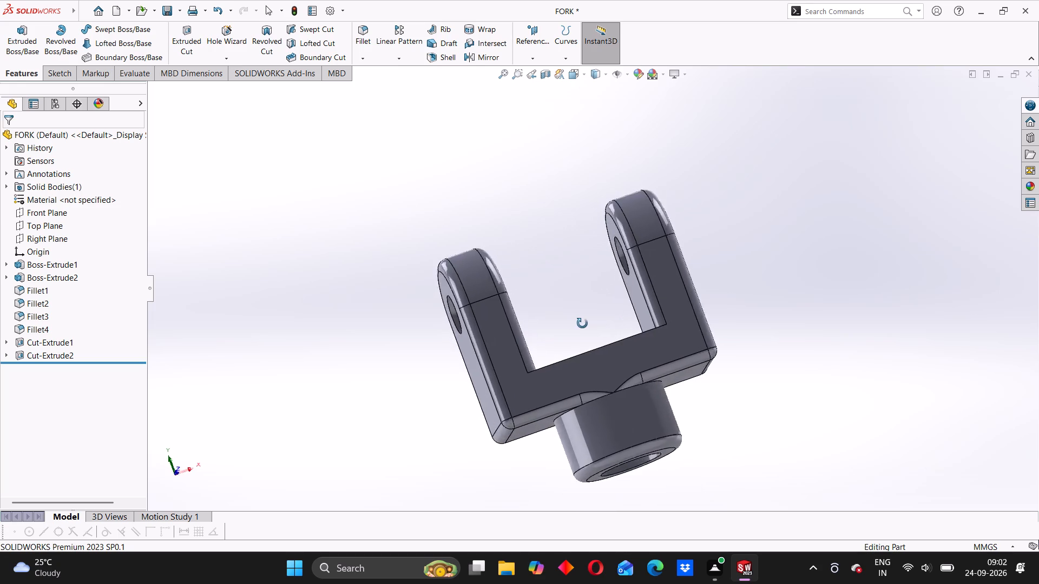
middle_click_drag(582, 323, 561, 325)
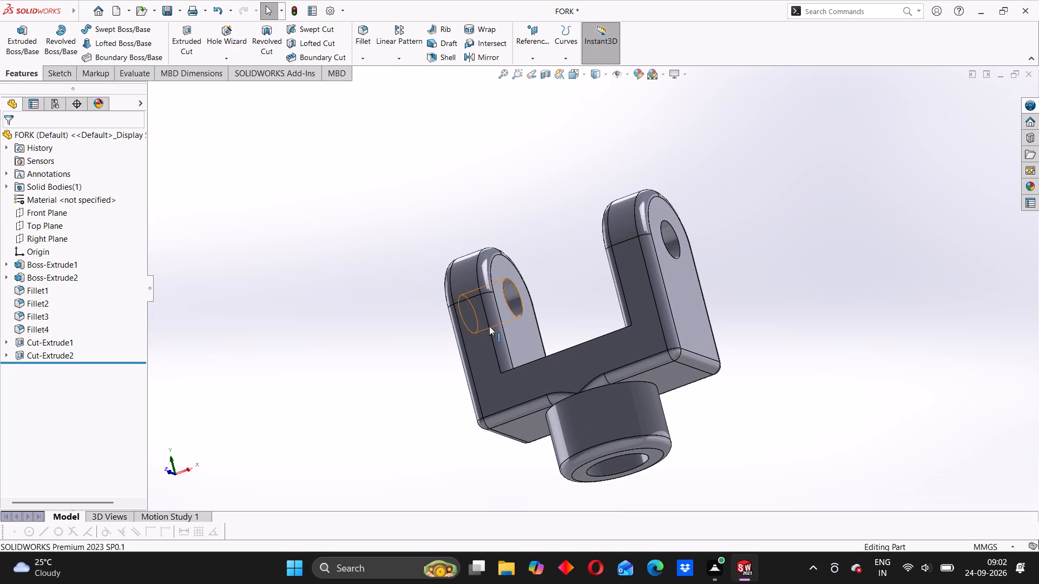
middle_click_drag(446, 342, 659, 237)
scroll(603, 287, "up", 2)
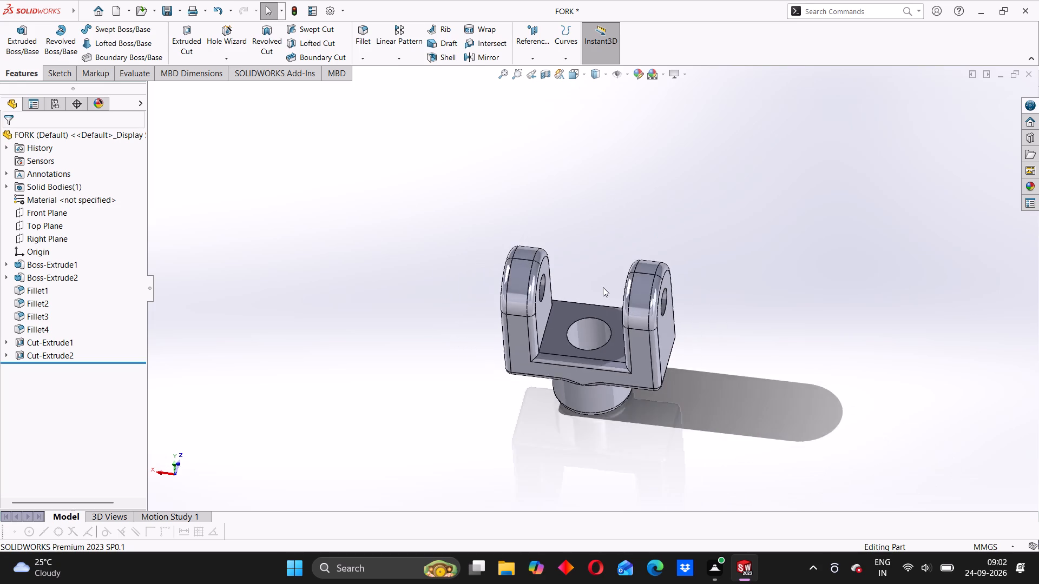
scroll(603, 287, "up", 2)
middle_click_drag(653, 384, 418, 268)
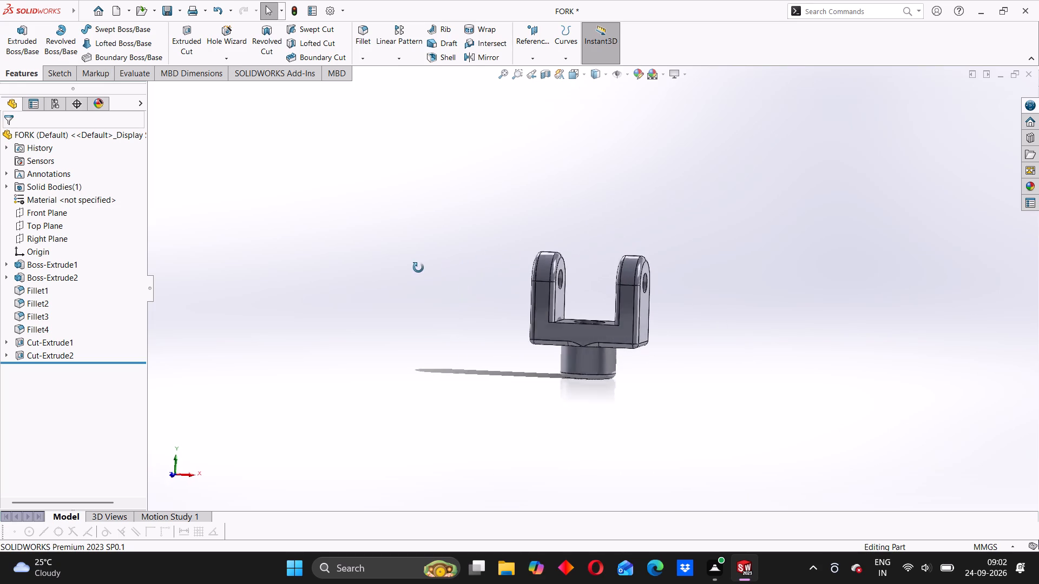
middle_click_drag(418, 268, 661, 336)
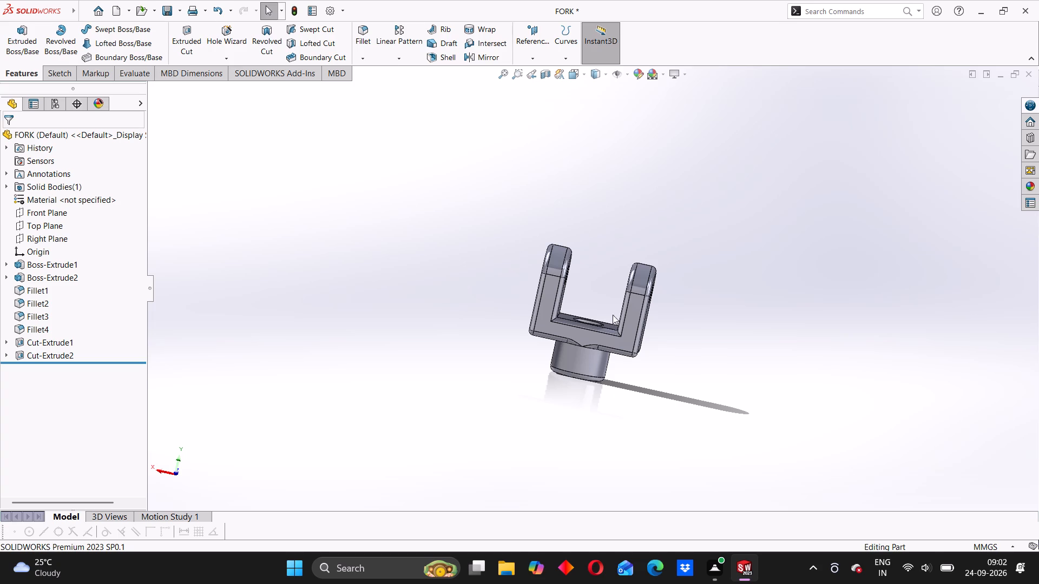
middle_click_drag(704, 334, 668, 294)
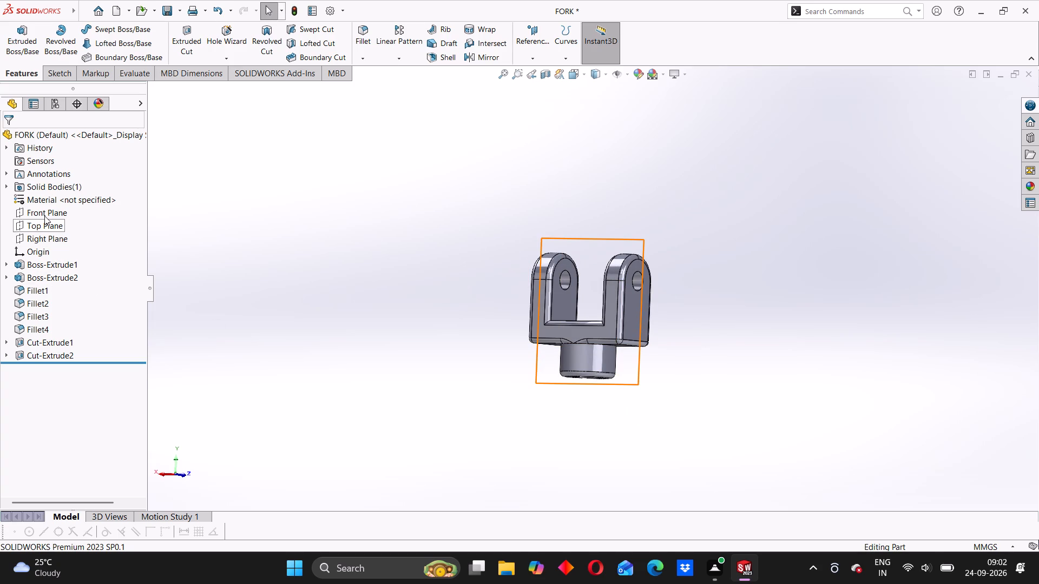
middle_click_drag(566, 406, 538, 419)
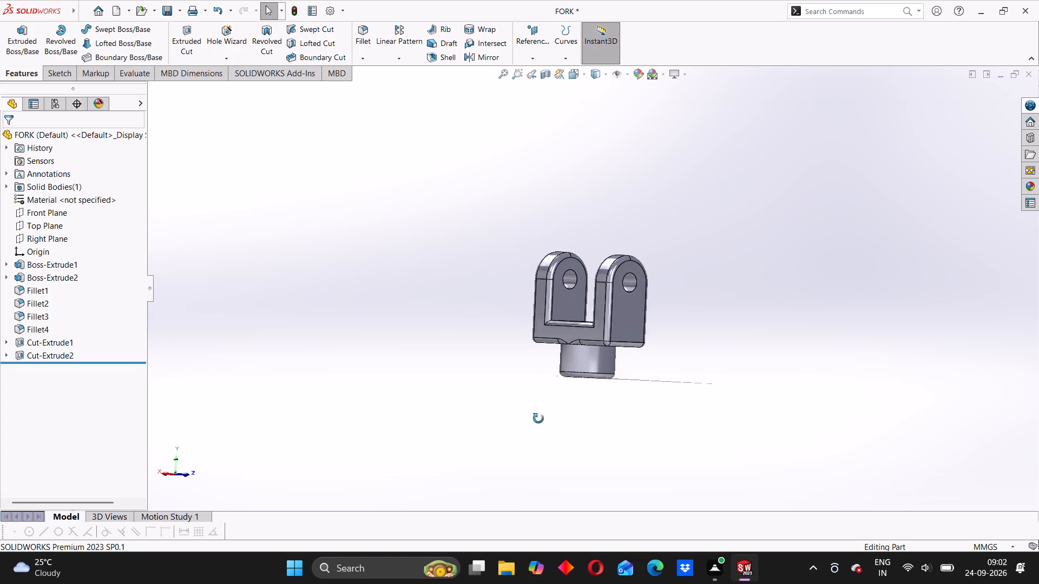
middle_click_drag(538, 419, 534, 420)
scroll(517, 406, "up", 3)
middle_click_drag(526, 367, 538, 423)
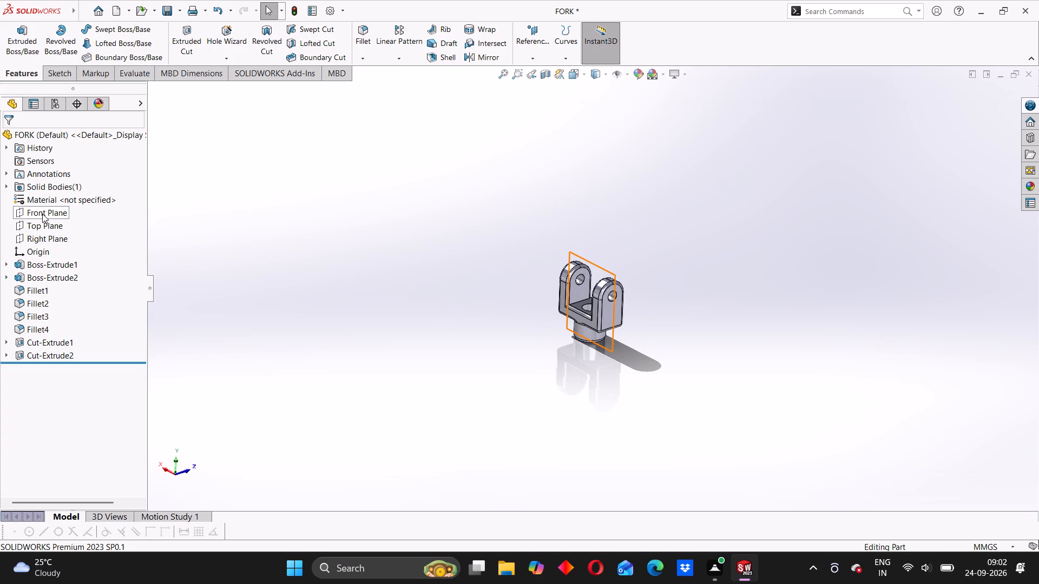
middle_click_drag(474, 390, 659, 370)
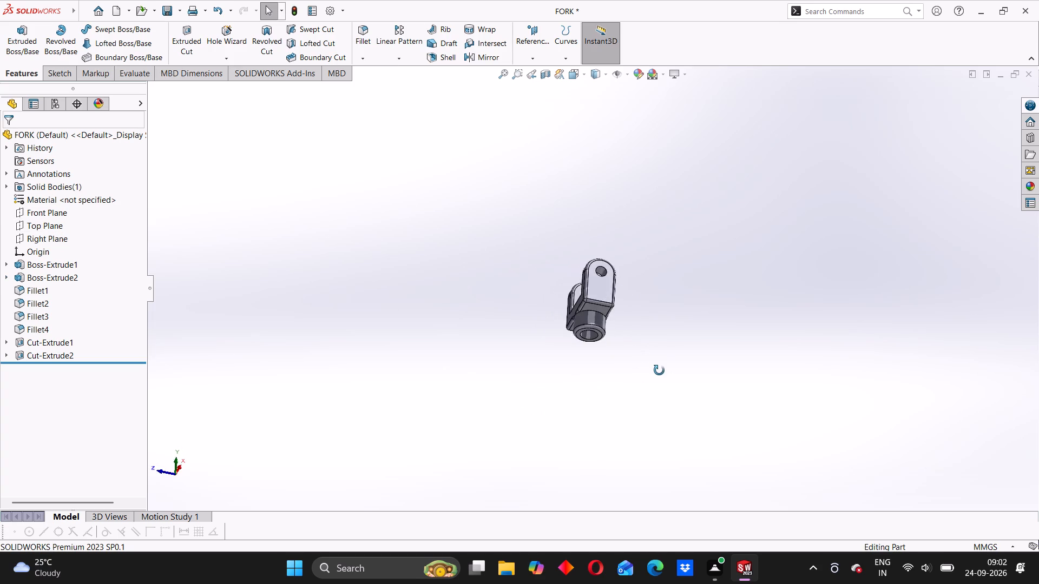
middle_click_drag(659, 370, 479, 369)
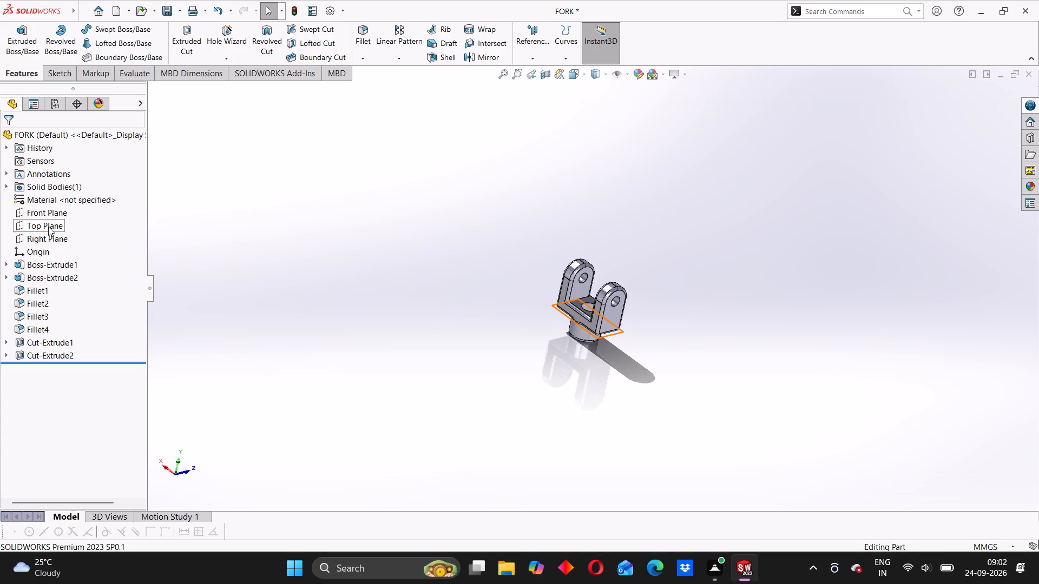
Start a sketch on the Front Plane and draw a circle of about 5.9 mm radius centred on the shank's axis.
left_click(42, 215)
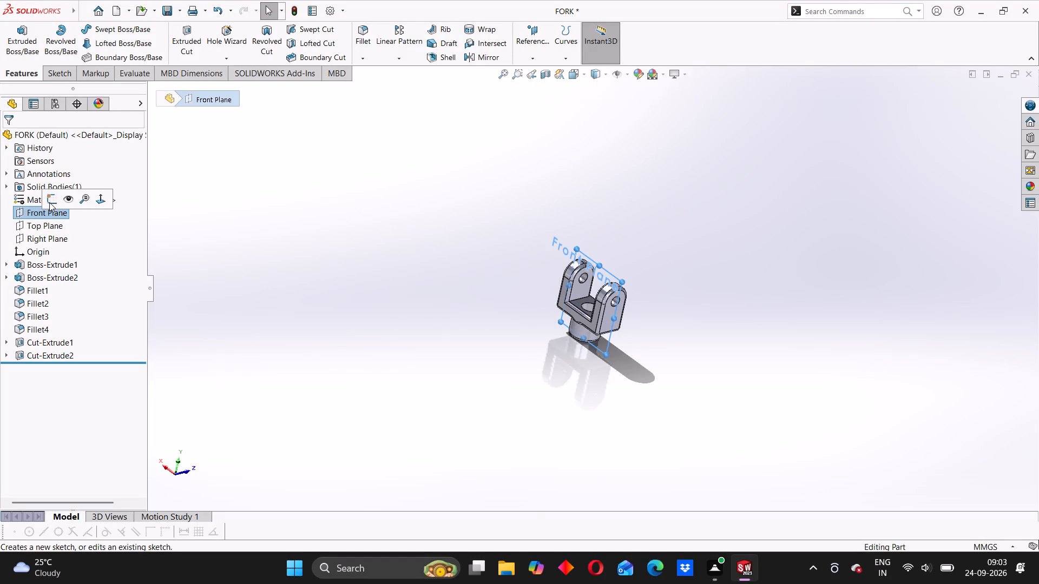
left_click(50, 202)
scroll(567, 297, "down", 2)
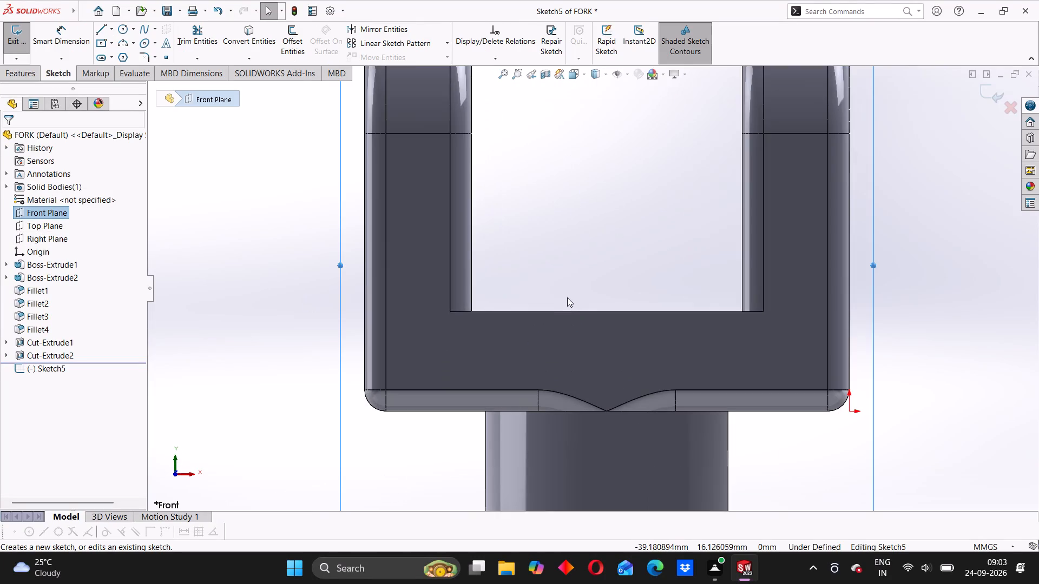
scroll(567, 297, "up", 3)
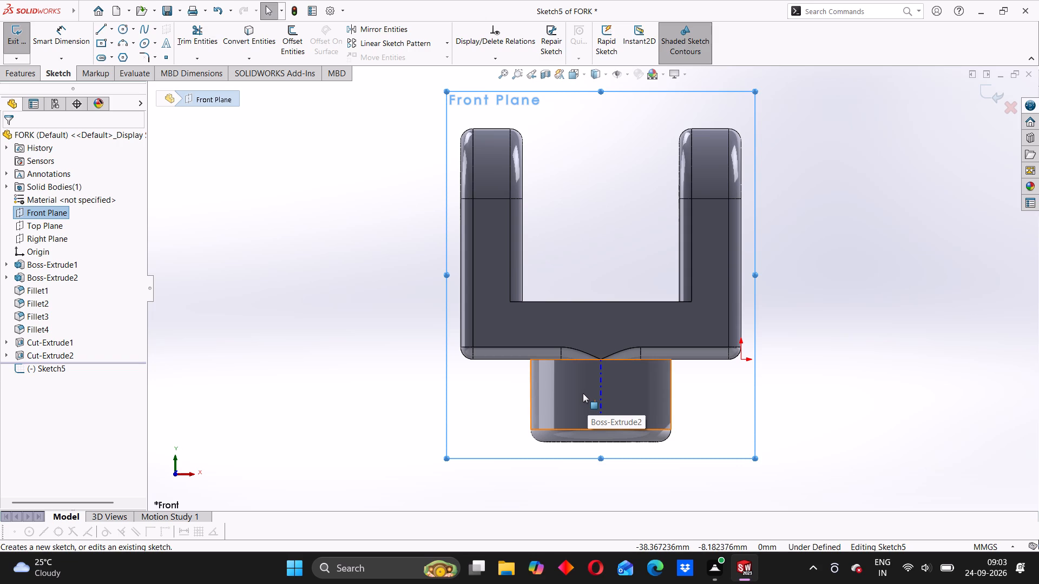
left_click(121, 25)
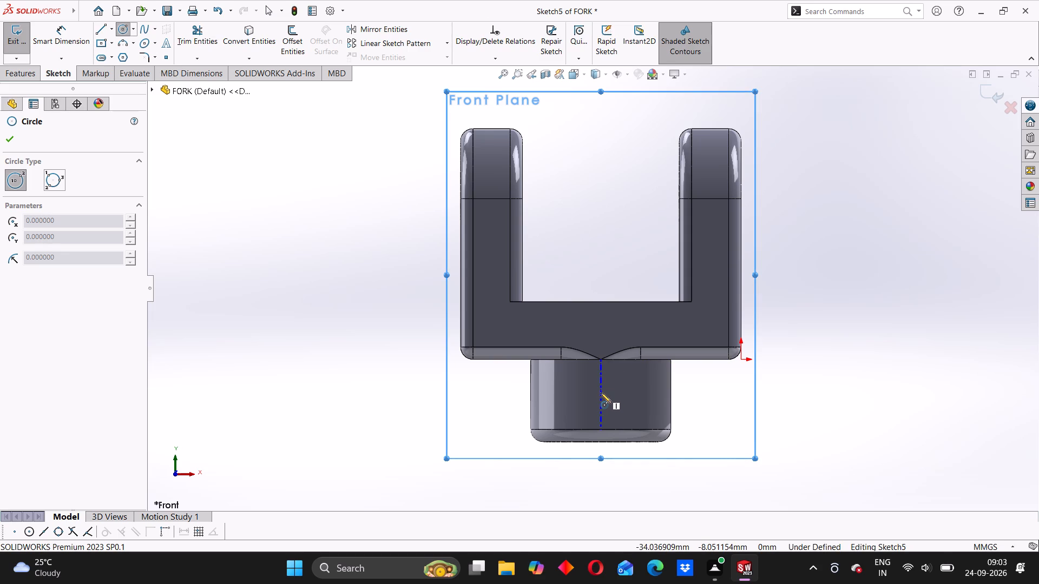
left_click(601, 393)
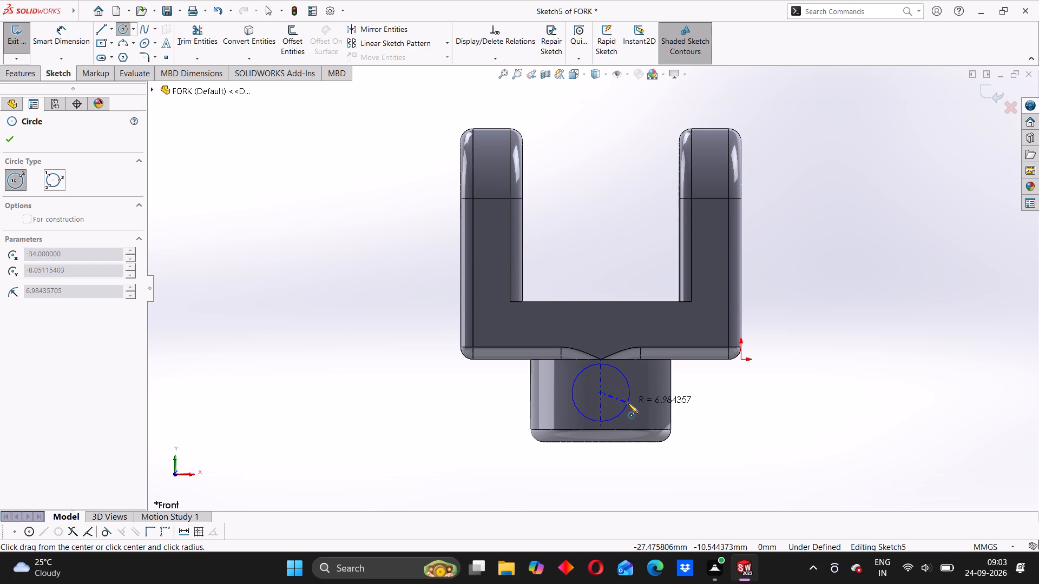
left_click(624, 400)
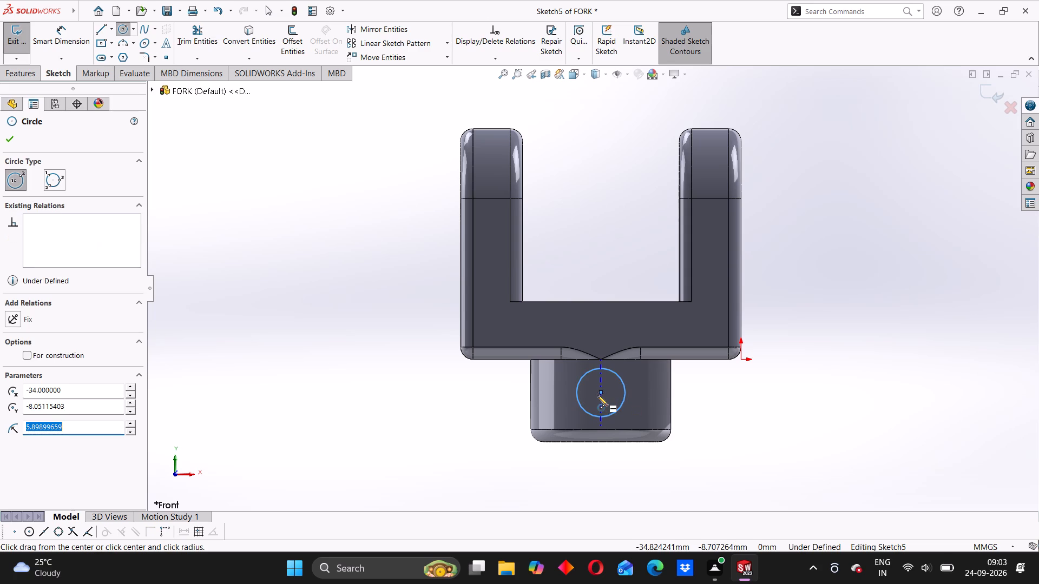
Dimension the shank circle's diameter to 6 mm.
left_click(56, 44)
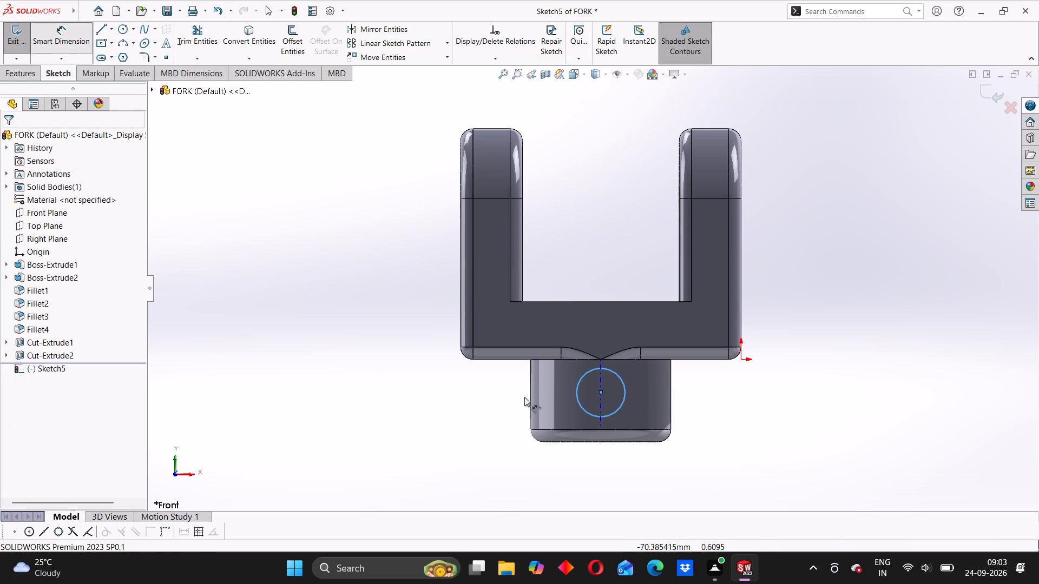
left_click(621, 379)
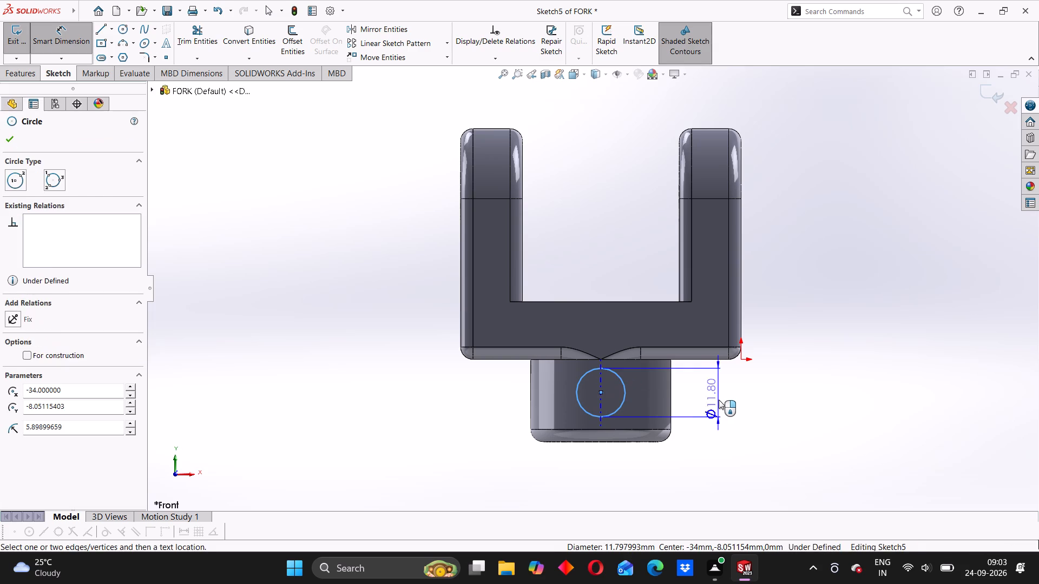
left_click(720, 400)
key("6")
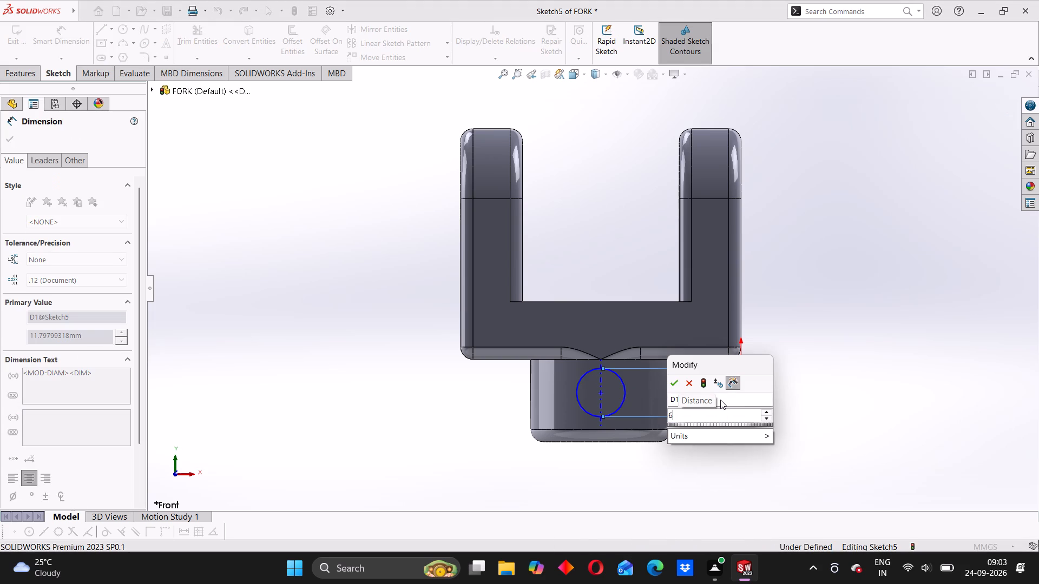
key("Return")
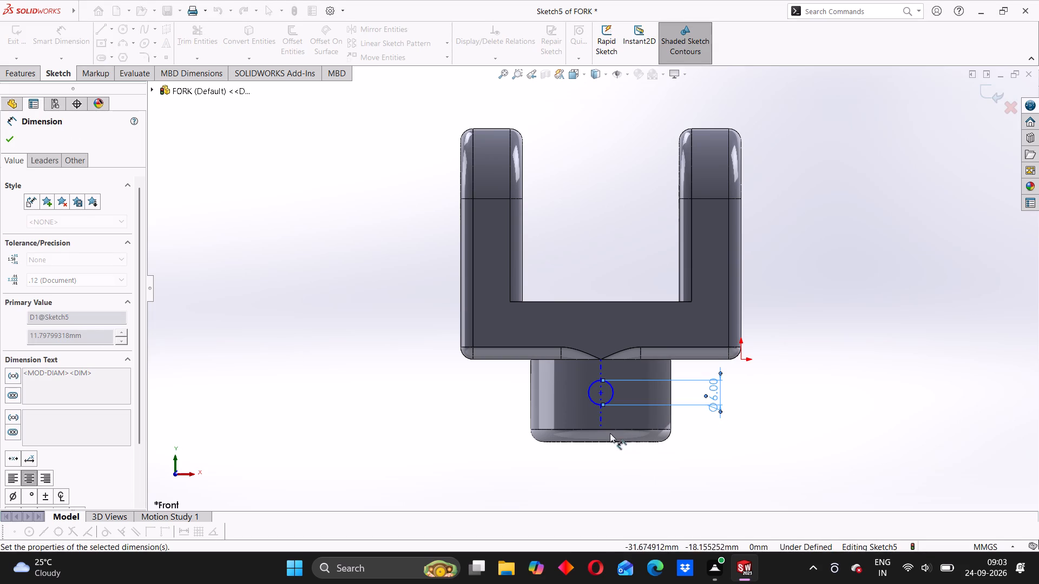
Dimension the vertical distance between the shank circle's centre and the shank's bottom edge as 10 mm.
left_click(603, 393)
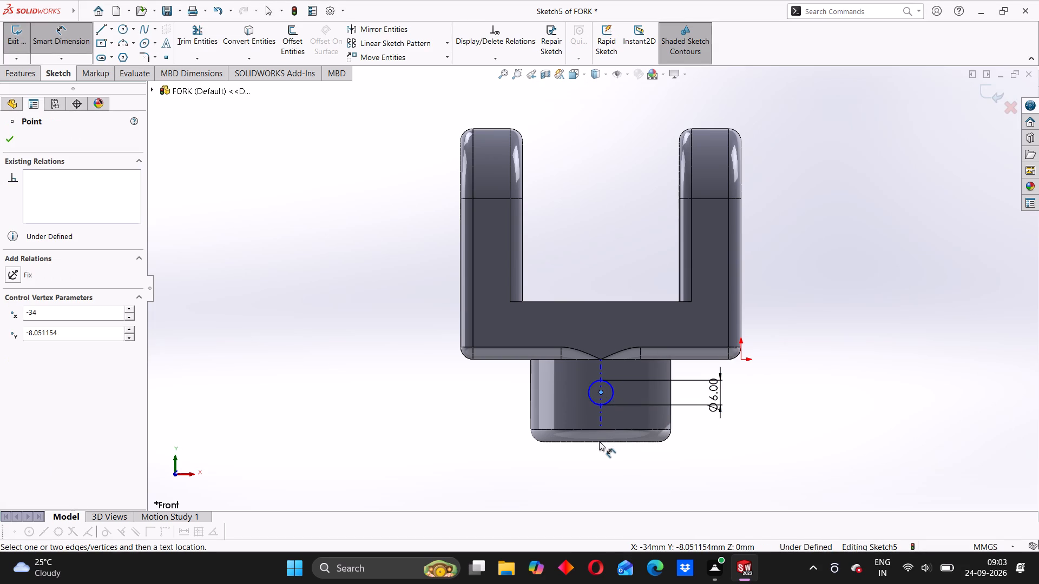
left_click(600, 442)
left_click(497, 426)
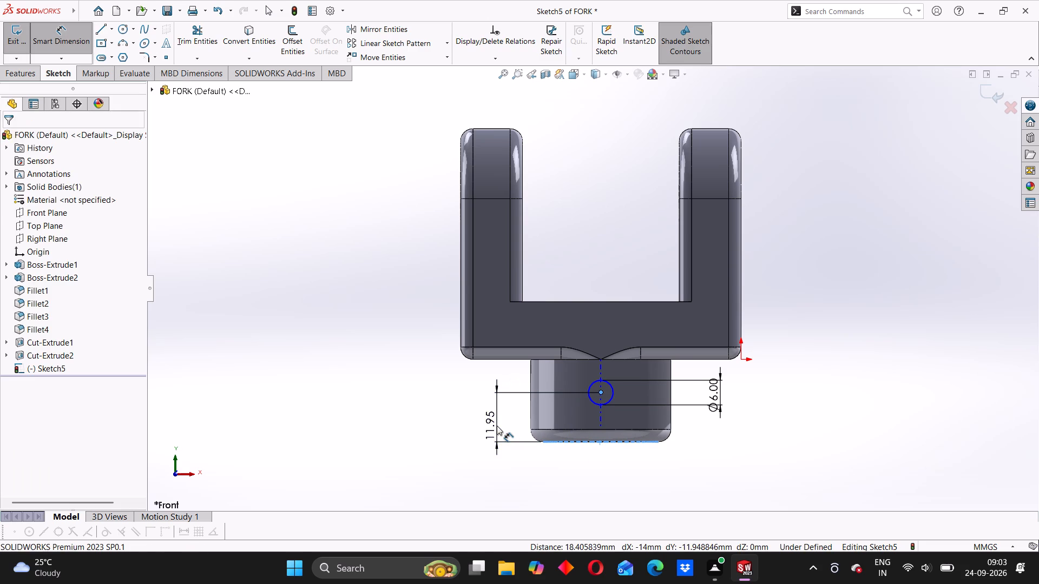
type("10")
key("Return")
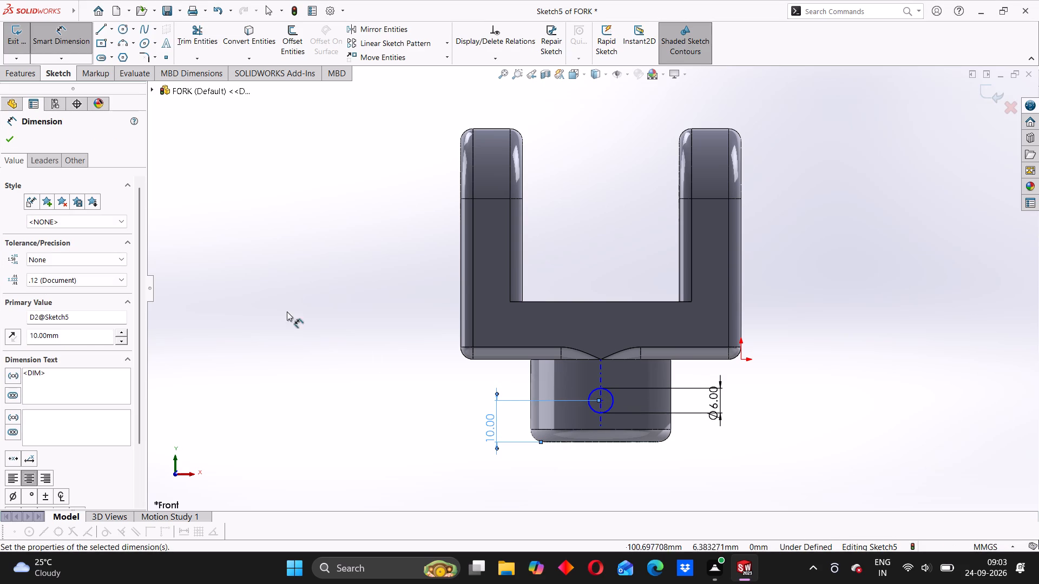
left_click(10, 136)
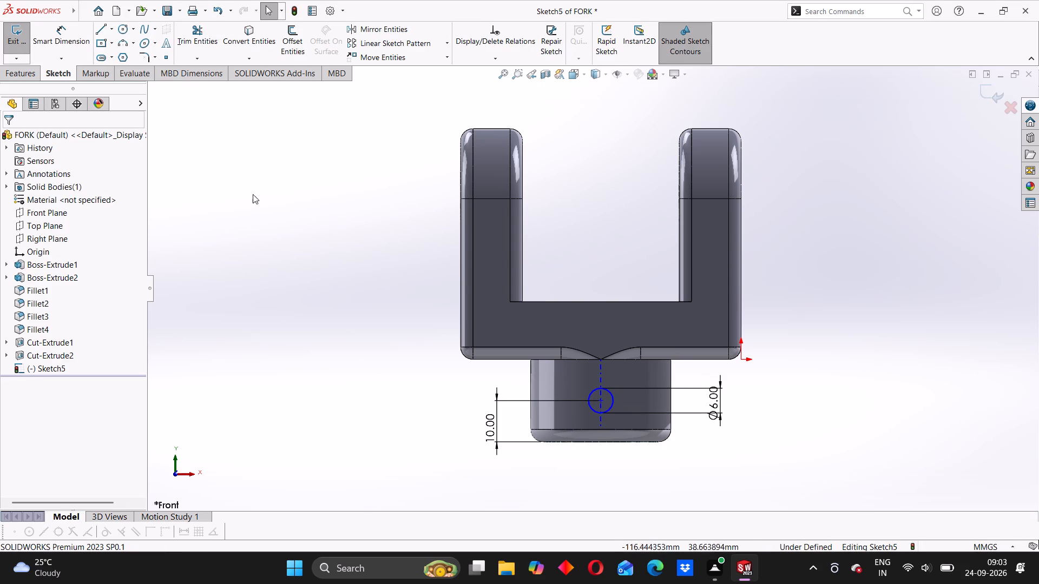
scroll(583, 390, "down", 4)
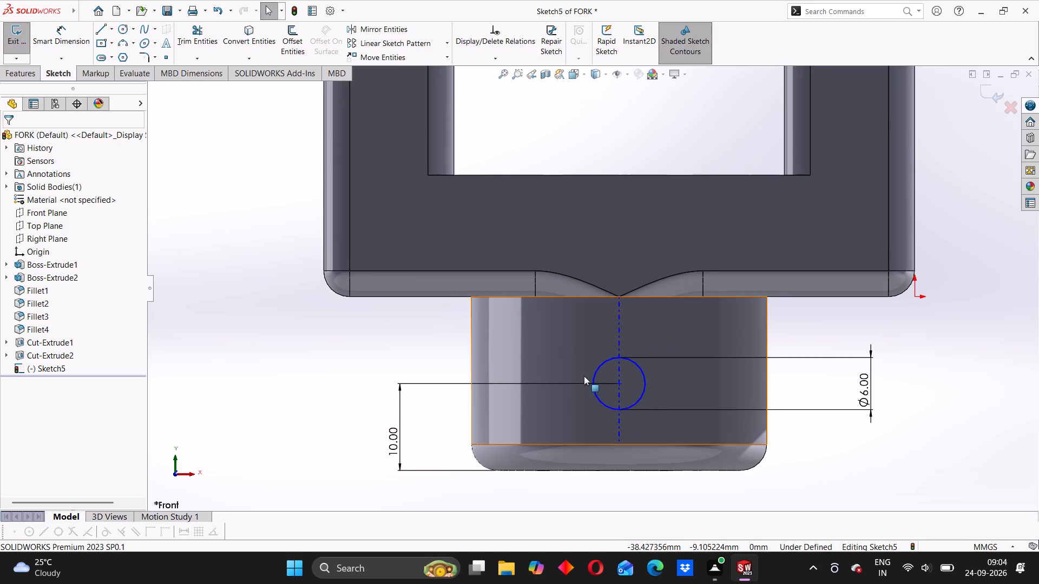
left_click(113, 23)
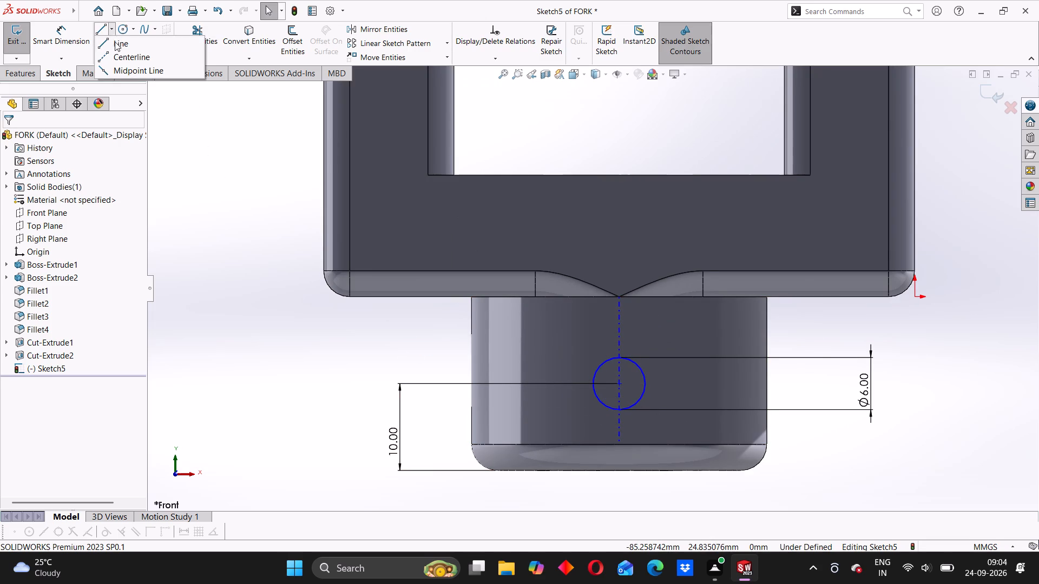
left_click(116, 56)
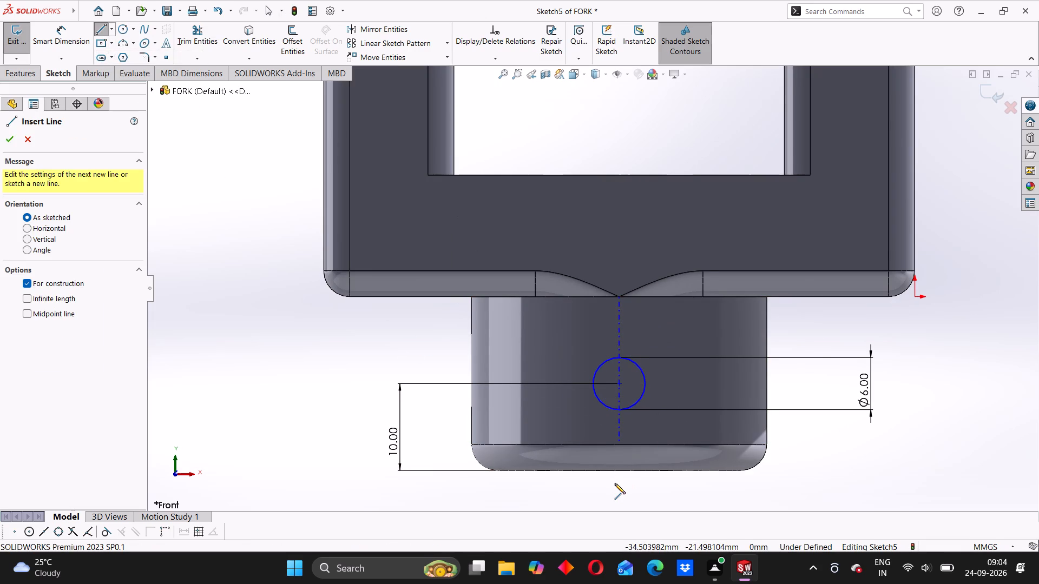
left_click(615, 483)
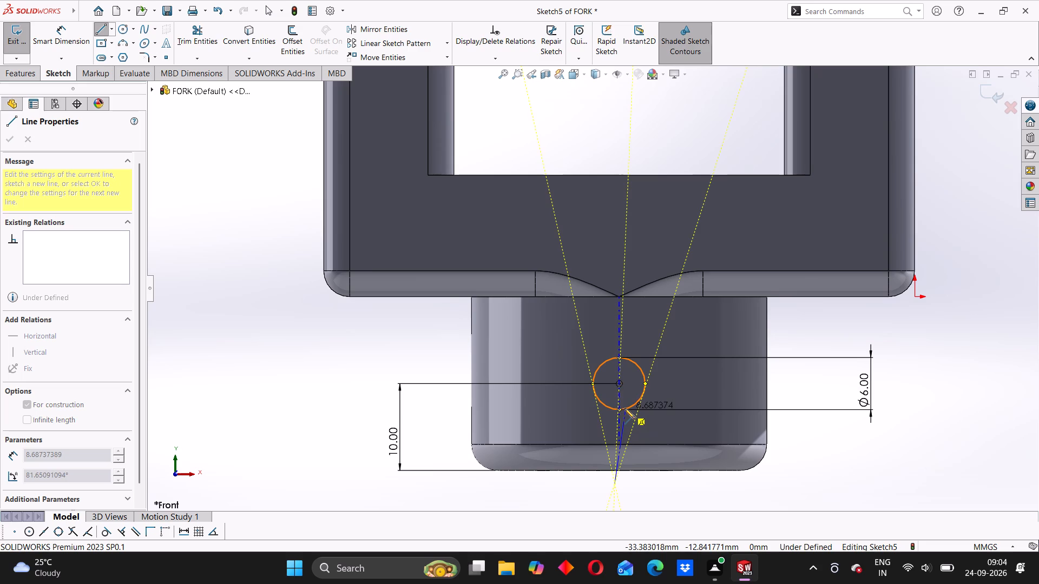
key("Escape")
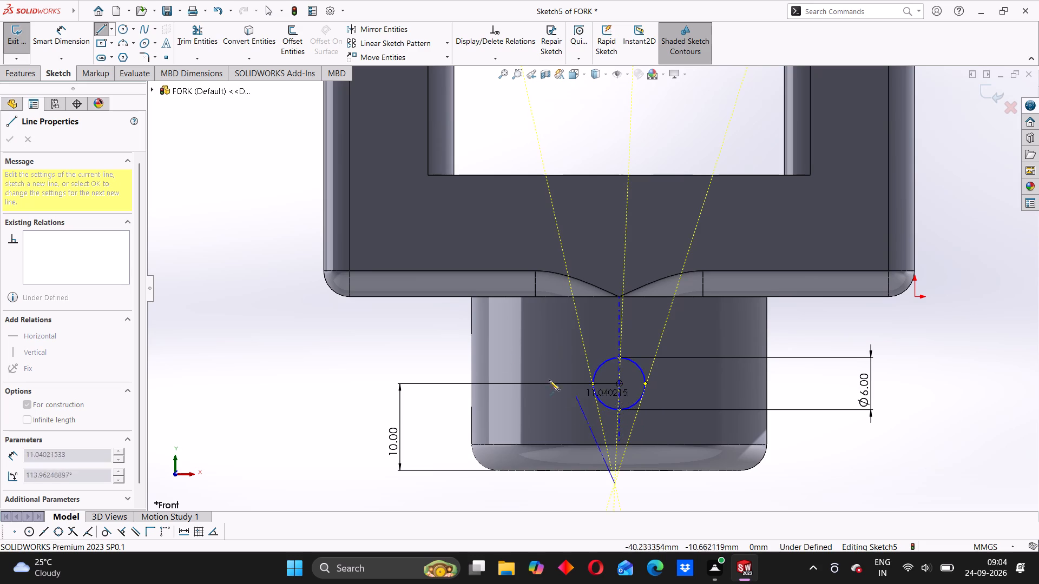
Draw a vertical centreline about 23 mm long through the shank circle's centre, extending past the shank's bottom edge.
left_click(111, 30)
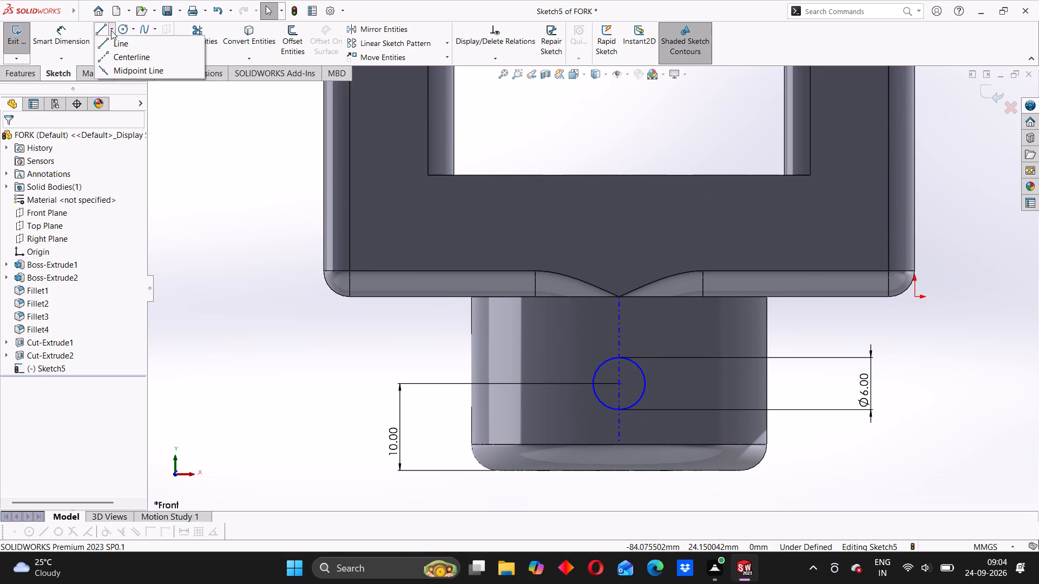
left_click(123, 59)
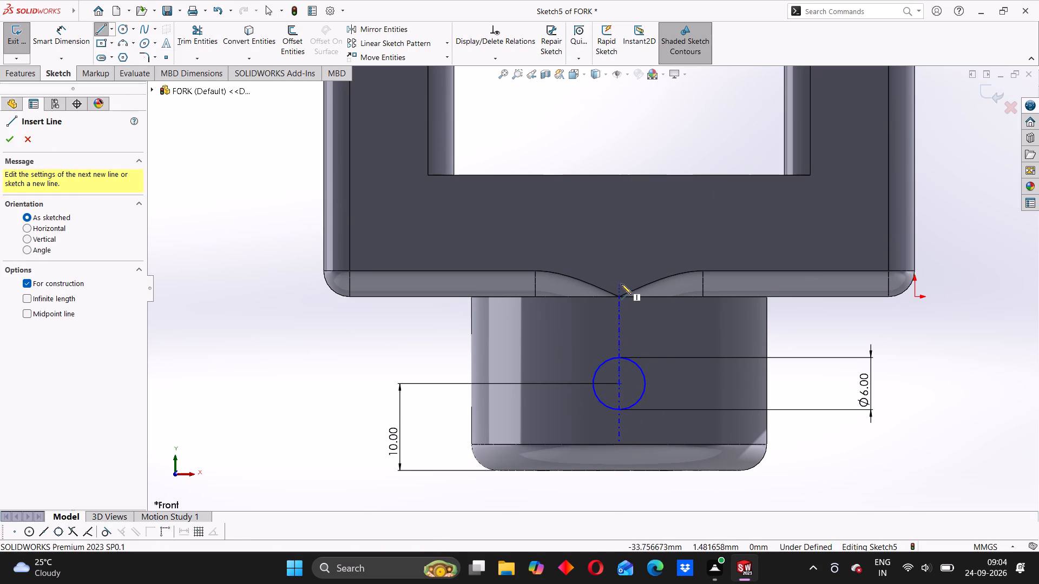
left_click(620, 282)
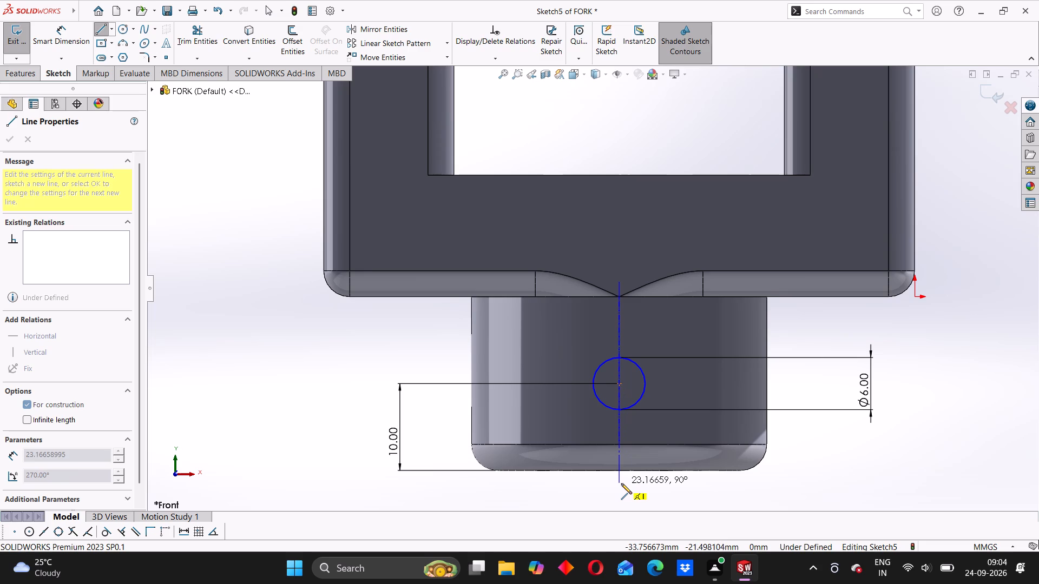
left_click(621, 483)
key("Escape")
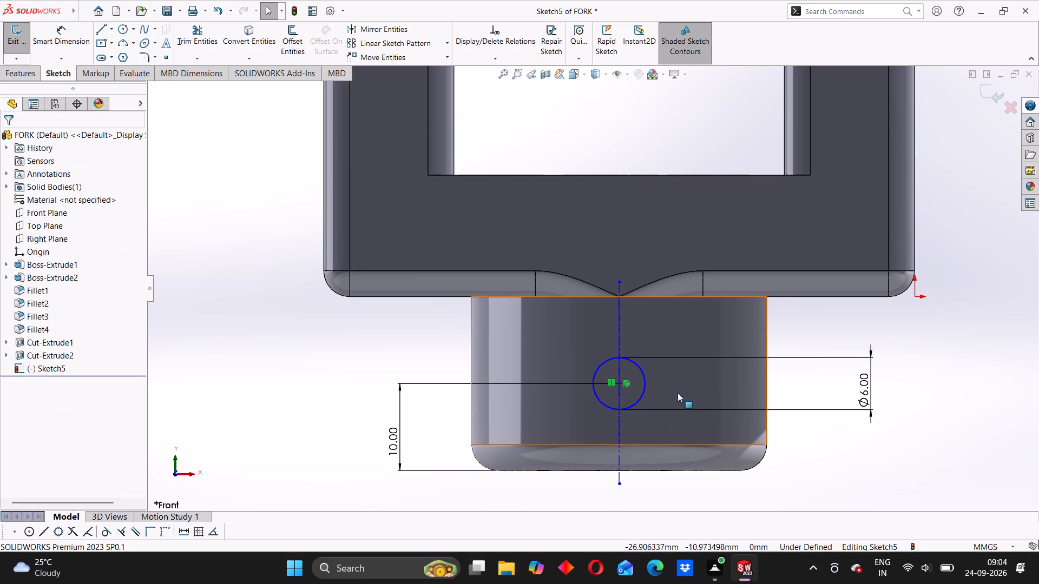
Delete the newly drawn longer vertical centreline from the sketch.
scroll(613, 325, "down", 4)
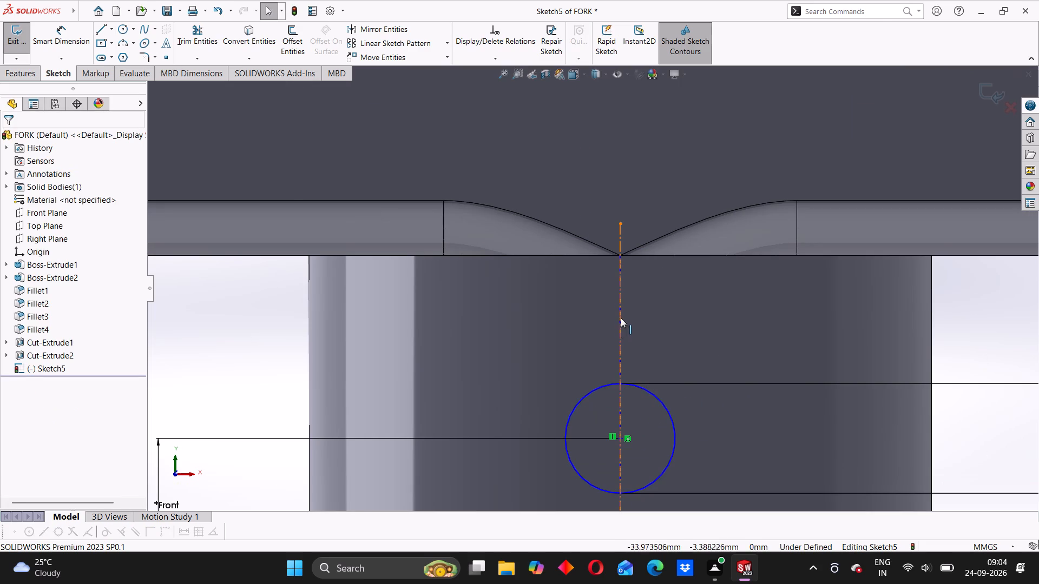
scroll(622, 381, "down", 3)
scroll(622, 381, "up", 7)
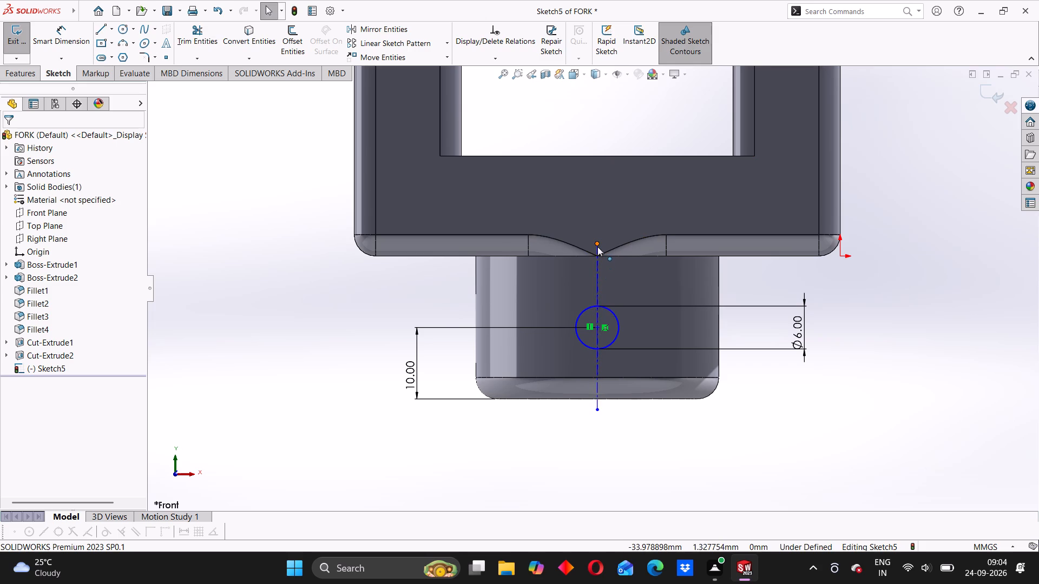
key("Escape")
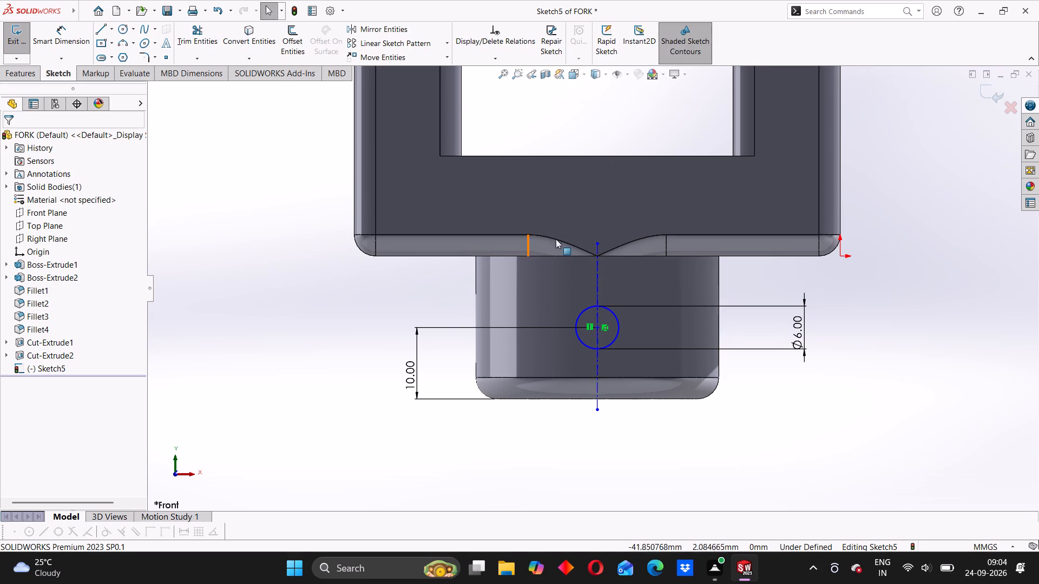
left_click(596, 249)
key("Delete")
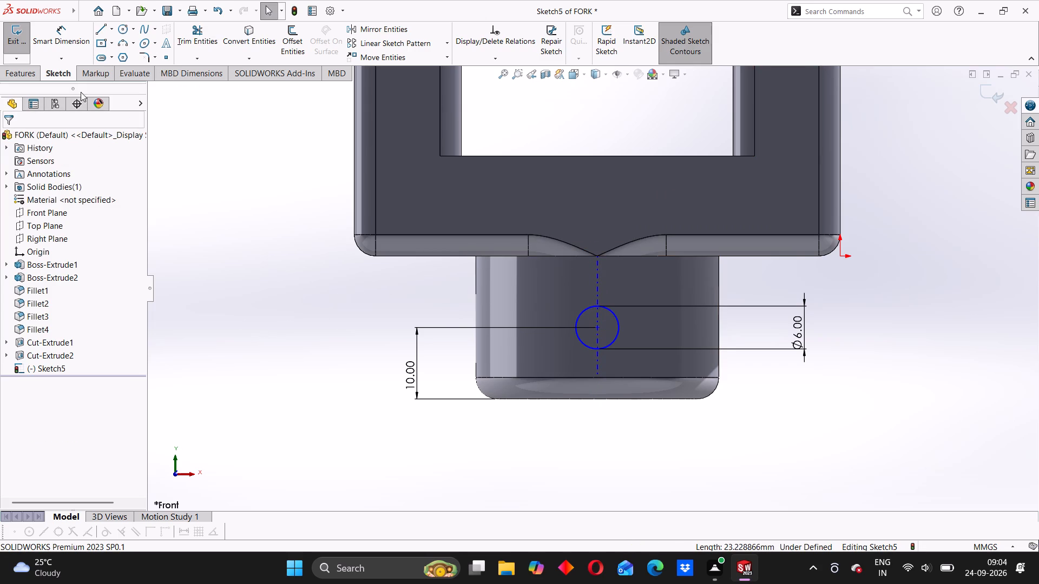
Dimension the horizontal distance between the shank circle's centre and the origin as 34 mm.
left_click(68, 42)
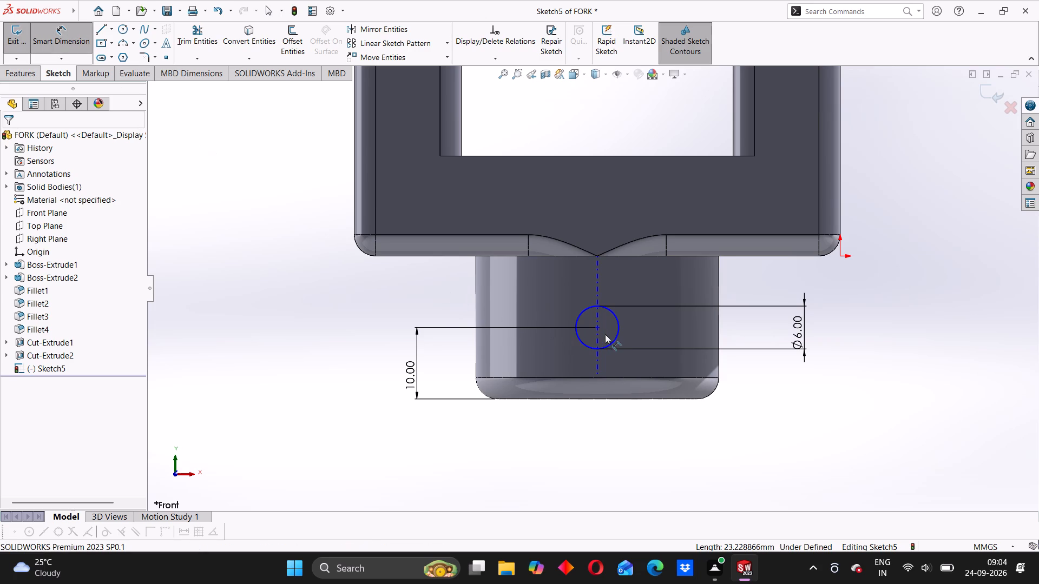
left_click(597, 328)
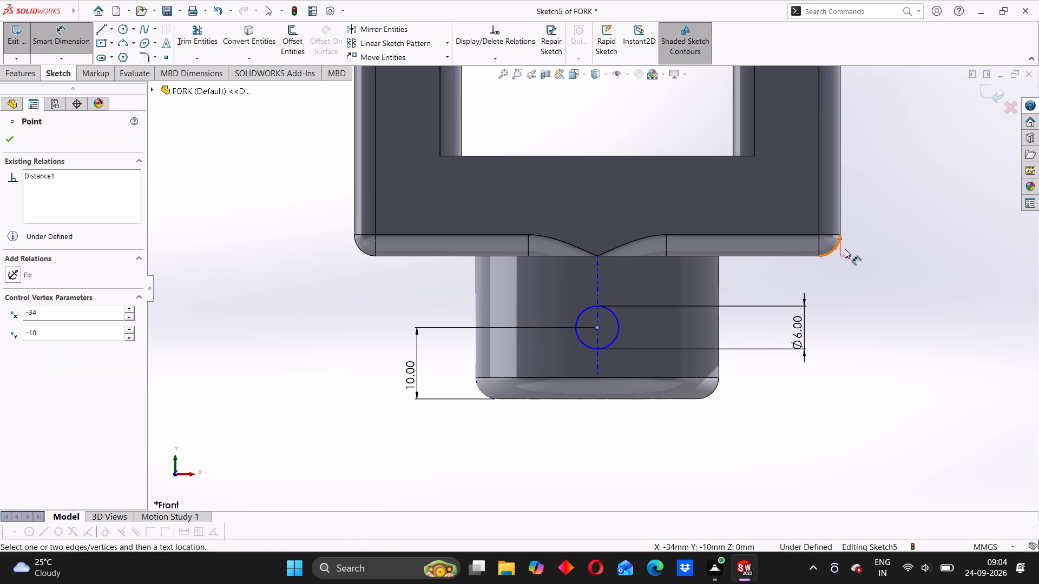
left_click(839, 256)
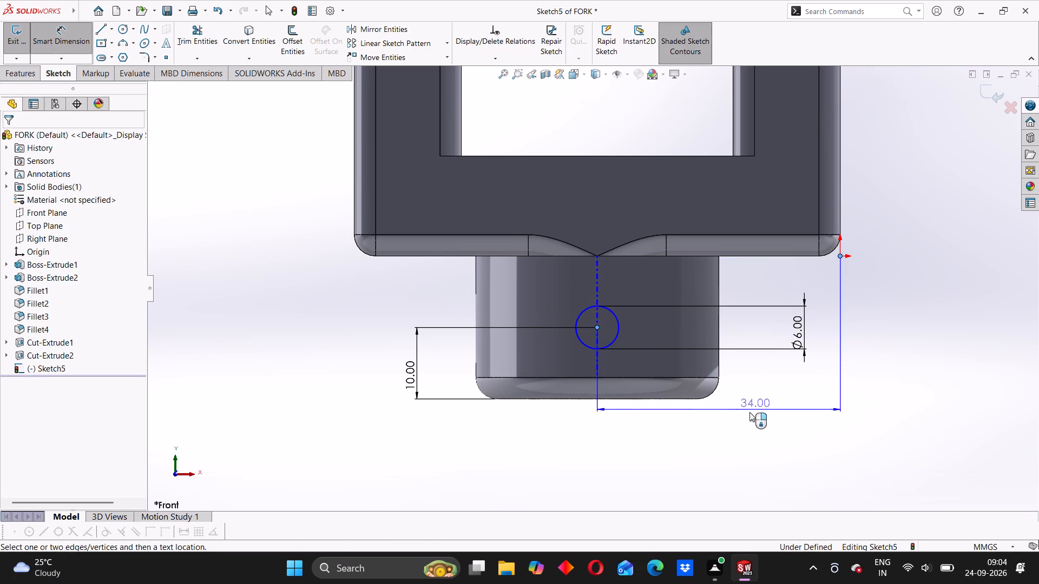
left_click(733, 437)
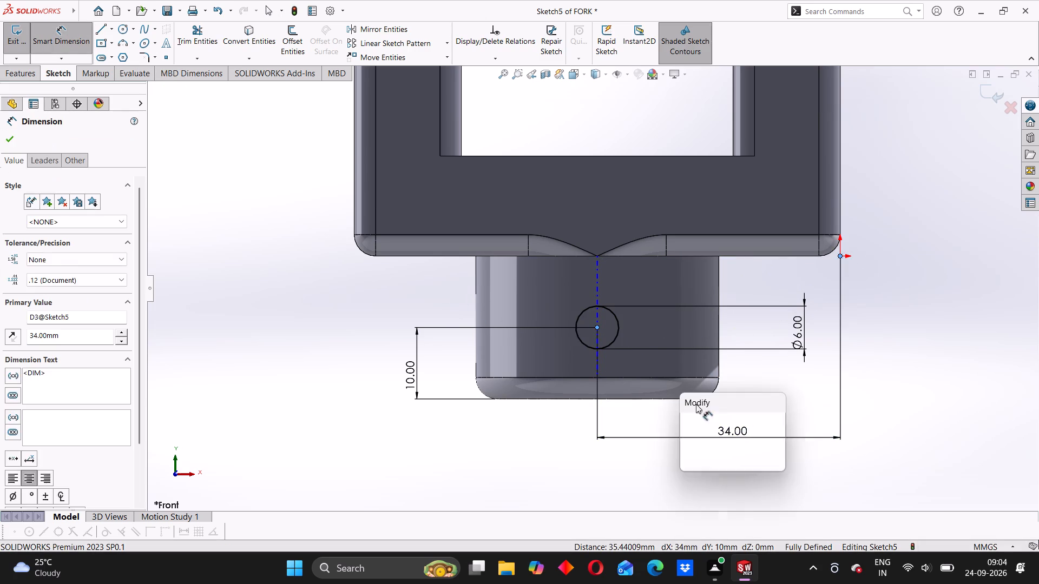
left_click(687, 421)
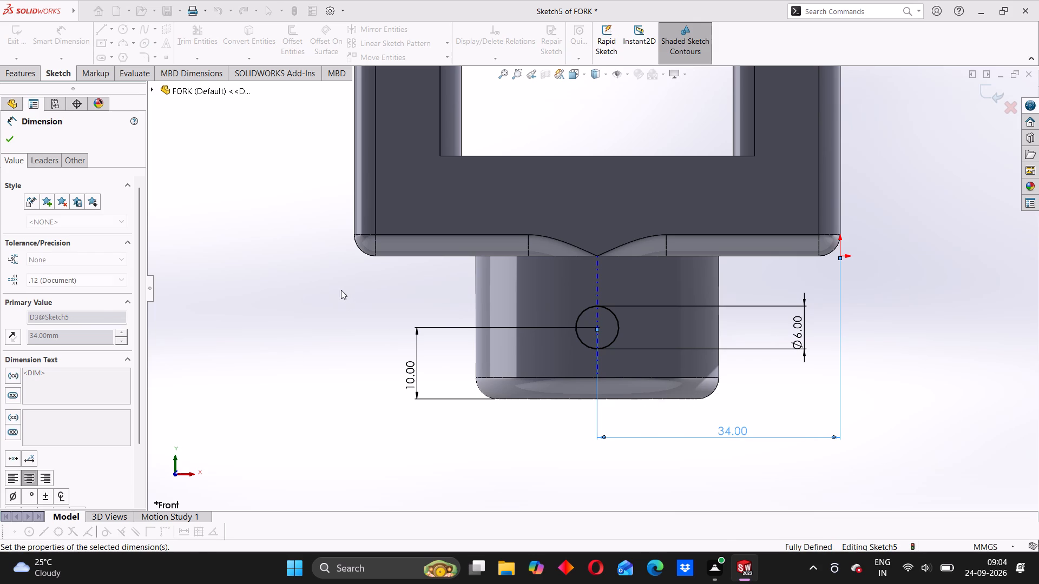
left_click(341, 290)
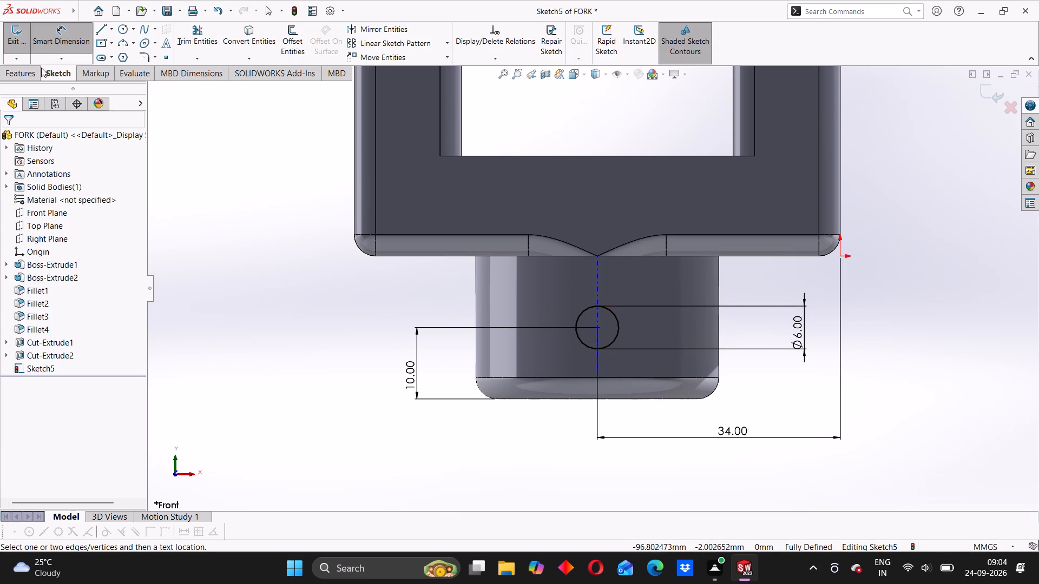
Start an Extruded Cut from the shank circle sketch and examine the cut's preview and direction from several angles.
left_click(31, 79)
left_click(171, 31)
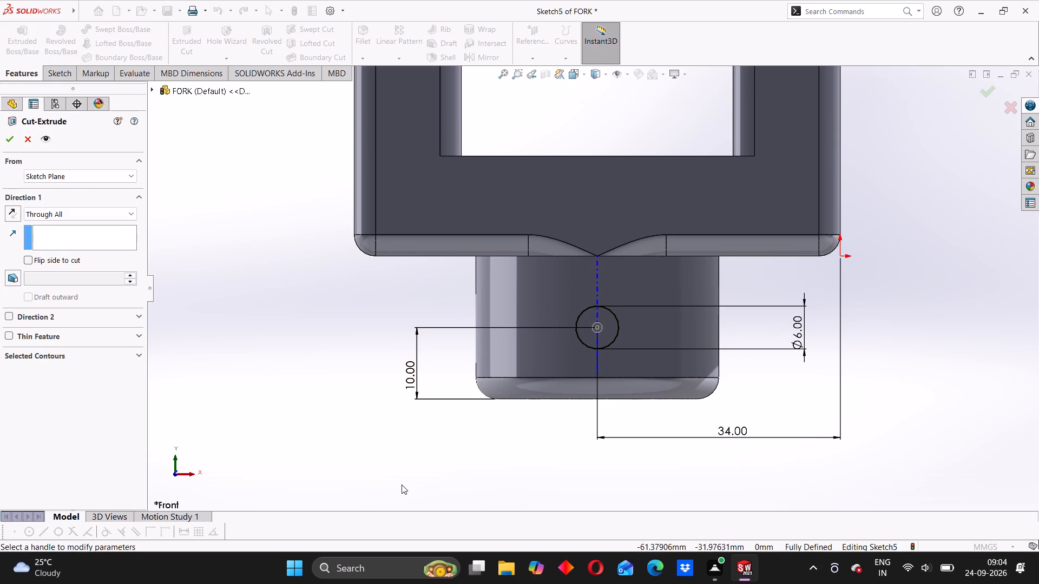
middle_click_drag(420, 480, 470, 449)
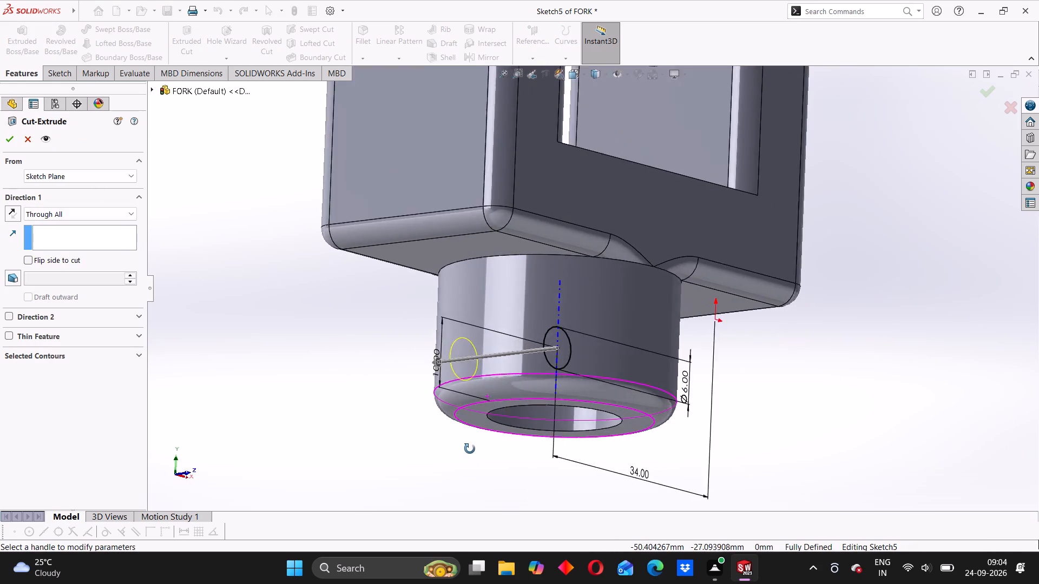
middle_click_drag(470, 449, 452, 449)
scroll(439, 409, "down", 1)
scroll(439, 409, "up", 1)
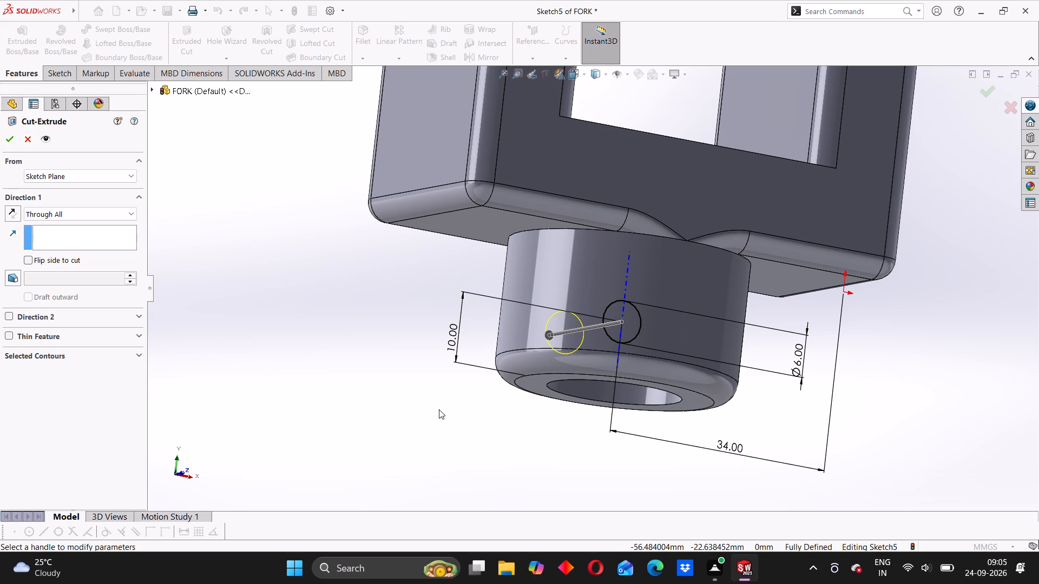
scroll(486, 355, "down", 2)
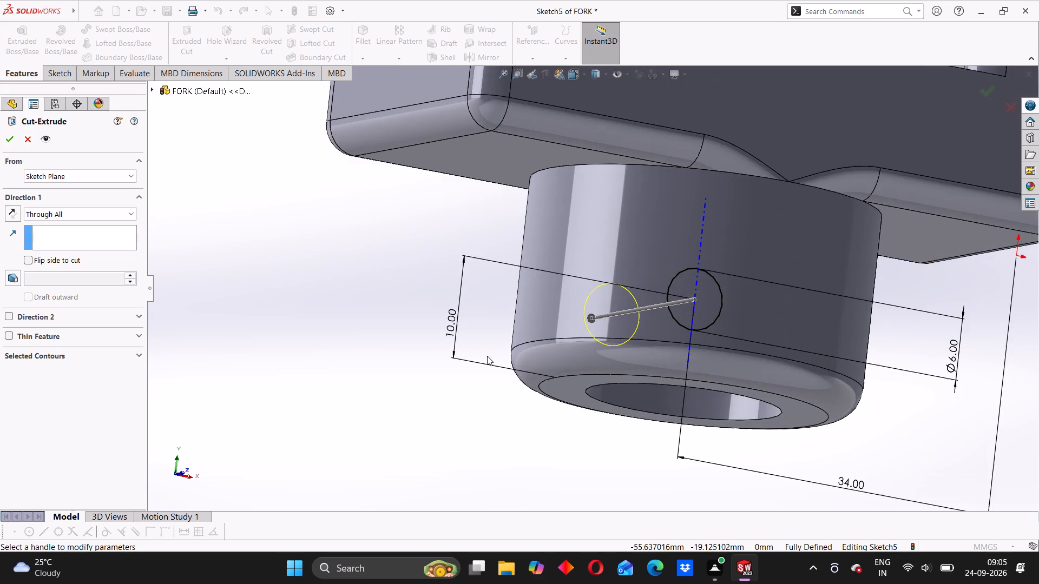
scroll(494, 366, "up", 3)
scroll(594, 389, "up", 2)
middle_click_drag(608, 386, 635, 392)
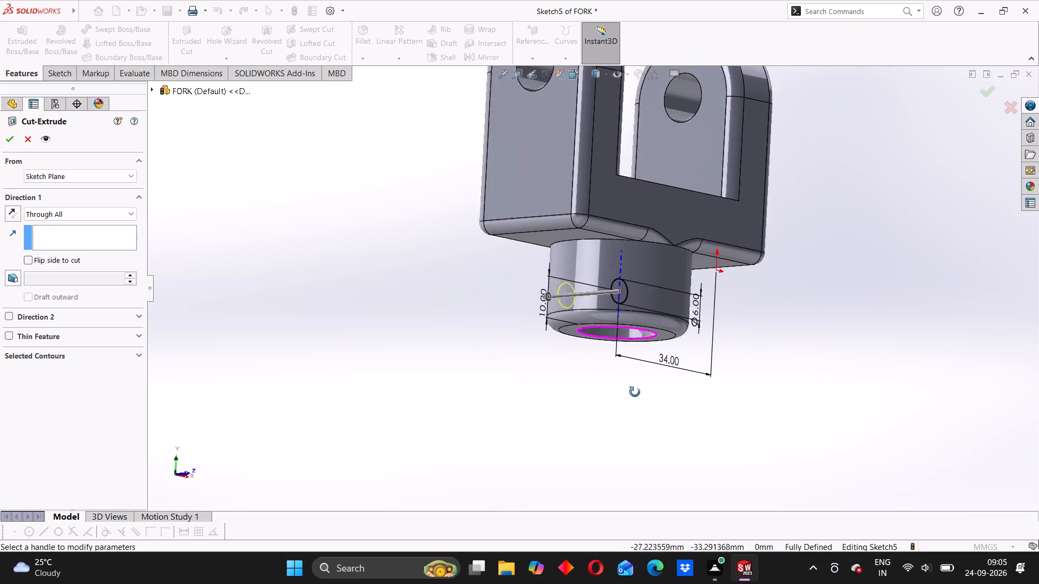
middle_click_drag(635, 392, 635, 392)
scroll(626, 369, "up", 3)
middle_click_drag(616, 369, 564, 386)
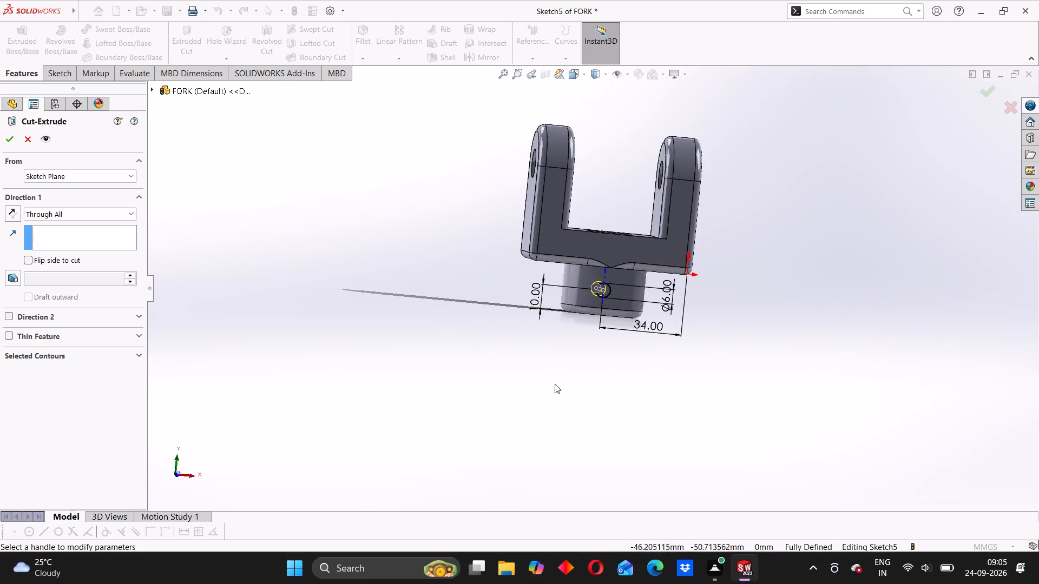
middle_click_drag(565, 359, 621, 367)
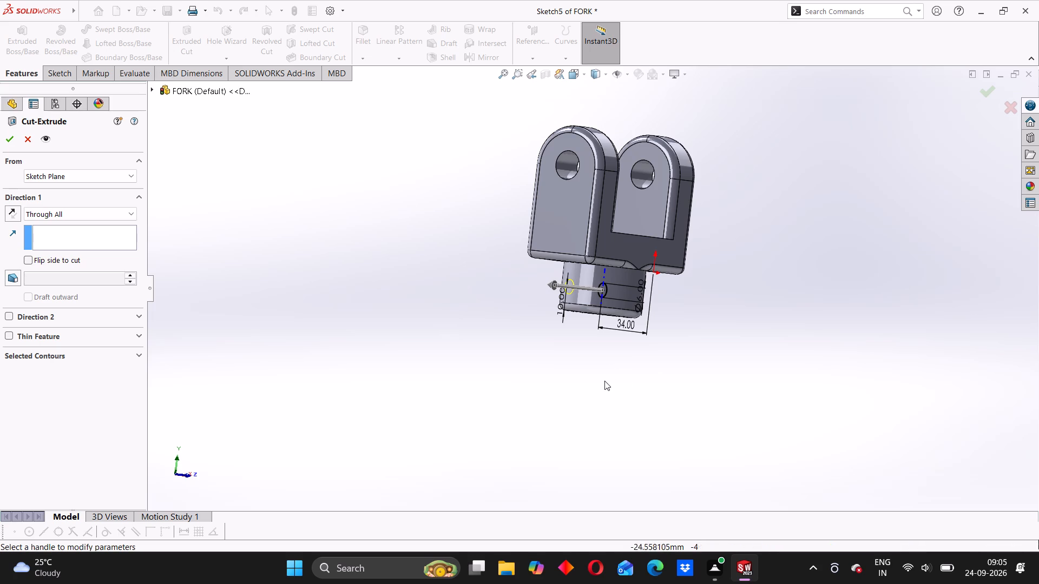
middle_click_drag(604, 381, 620, 383)
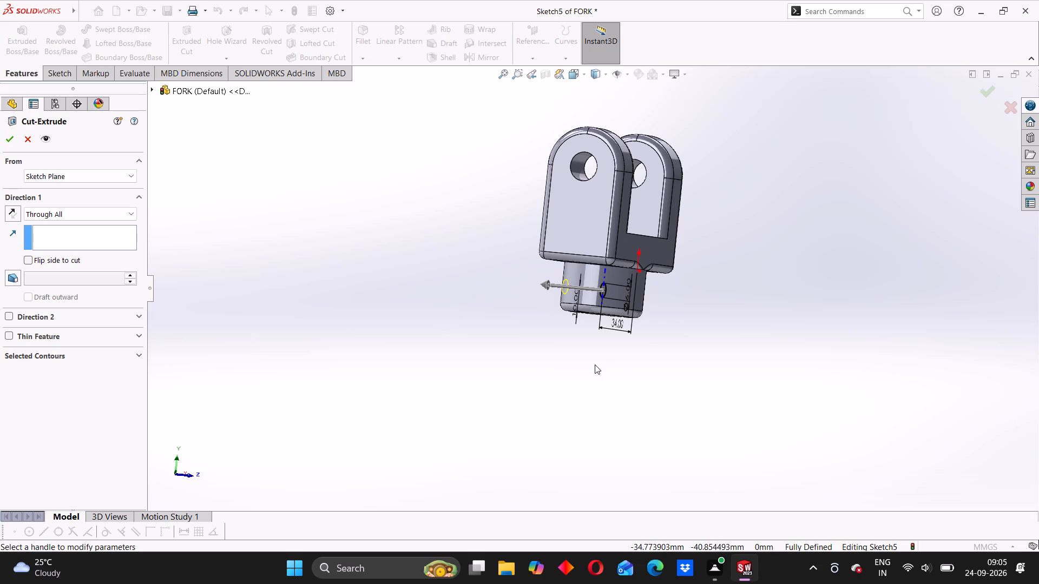
middle_click_drag(595, 364, 639, 275)
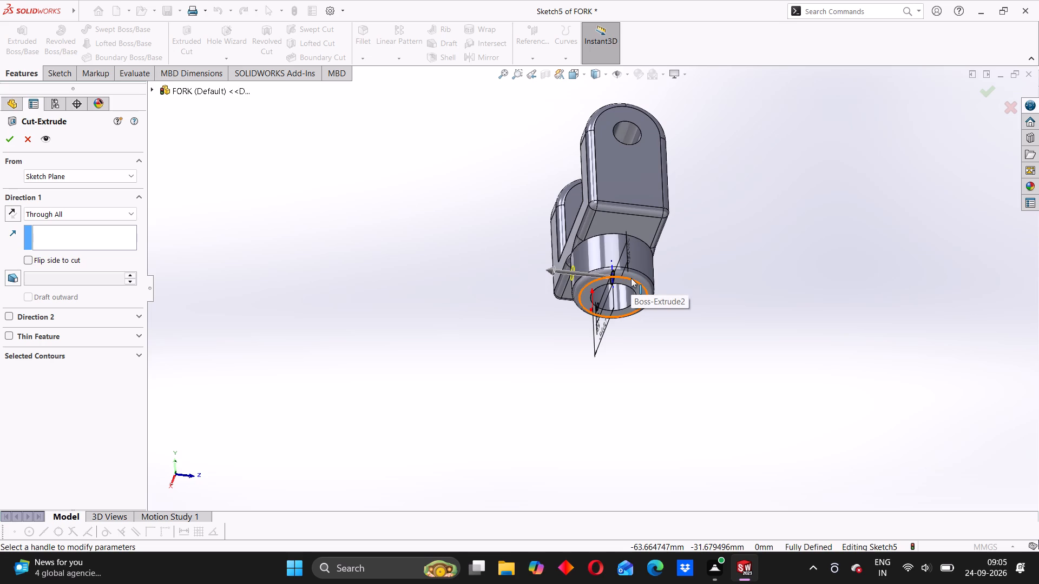
middle_click_drag(696, 269, 678, 348)
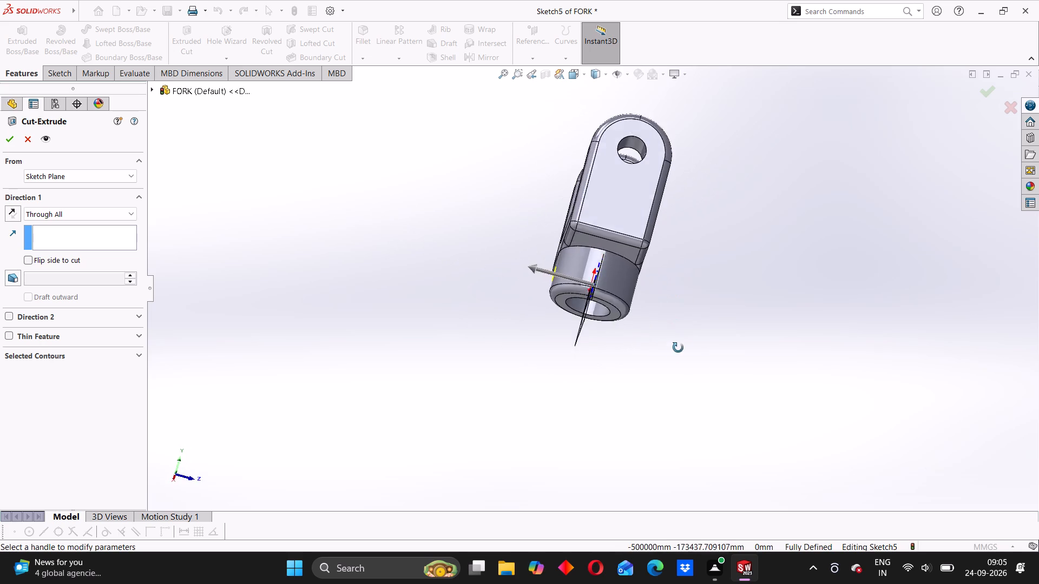
middle_click_drag(678, 348, 685, 398)
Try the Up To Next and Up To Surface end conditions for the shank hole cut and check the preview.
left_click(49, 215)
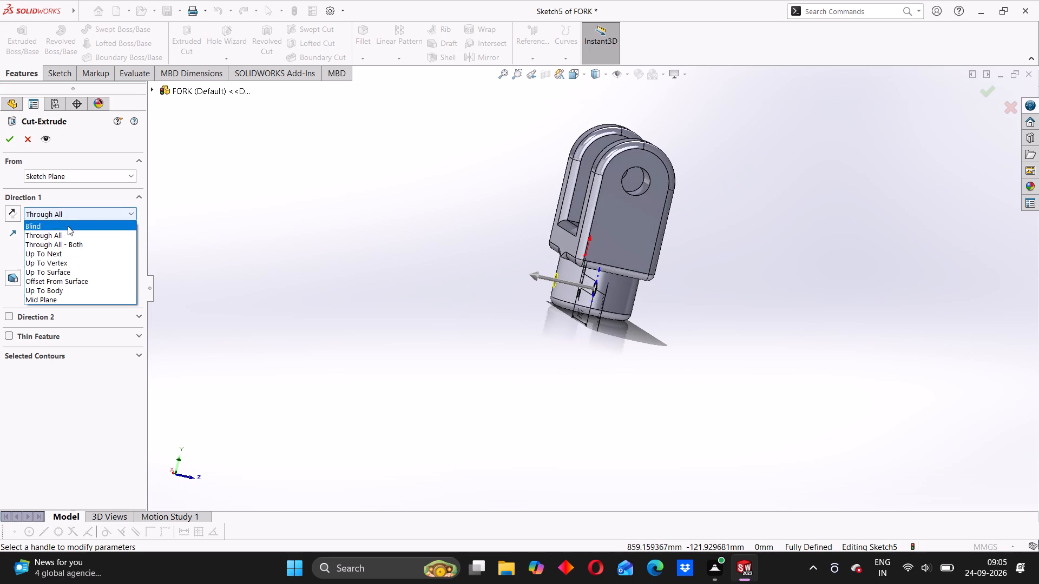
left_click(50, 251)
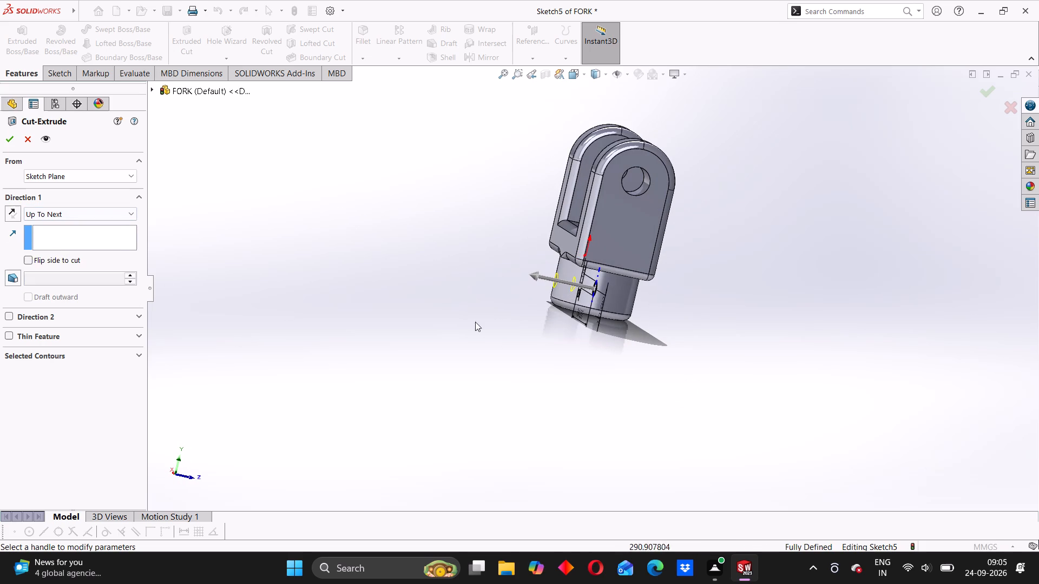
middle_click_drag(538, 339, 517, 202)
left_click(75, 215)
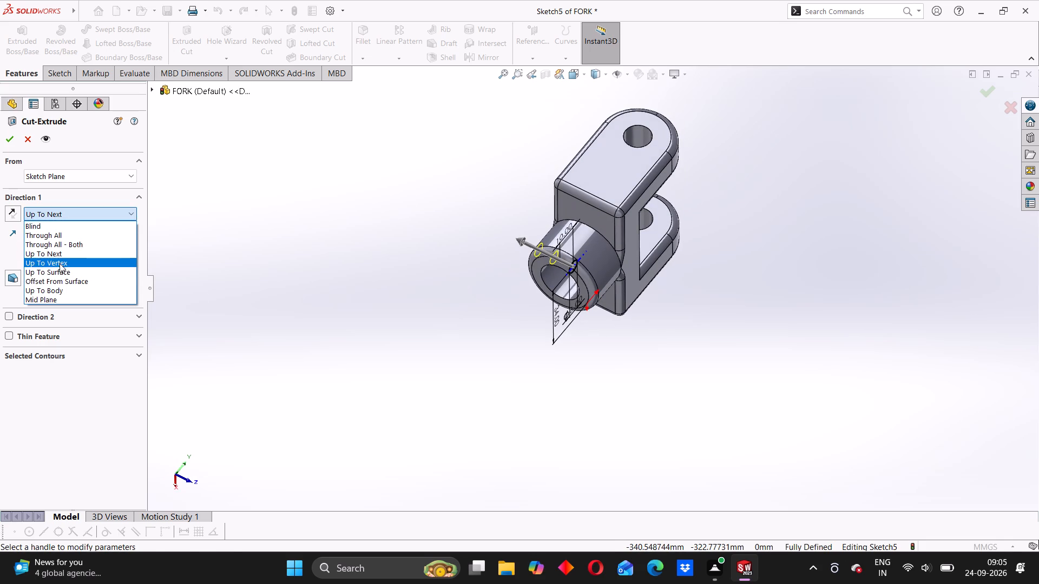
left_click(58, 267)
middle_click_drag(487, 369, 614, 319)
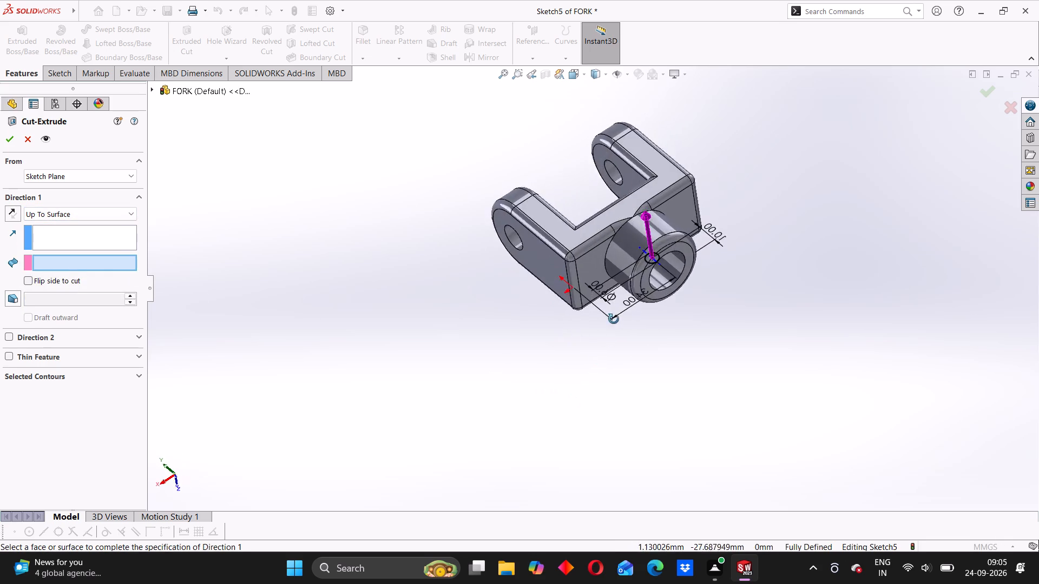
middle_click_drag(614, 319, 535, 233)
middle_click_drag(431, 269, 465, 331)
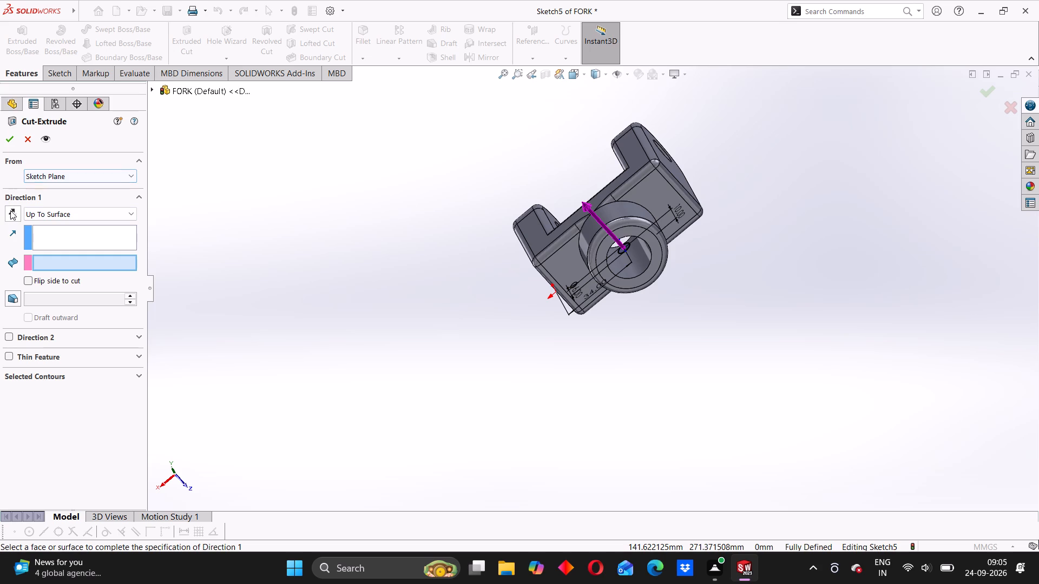
Cut the shank cross hole using a Blind end condition with a depth of 18 mm.
left_click(34, 214)
left_click(38, 228)
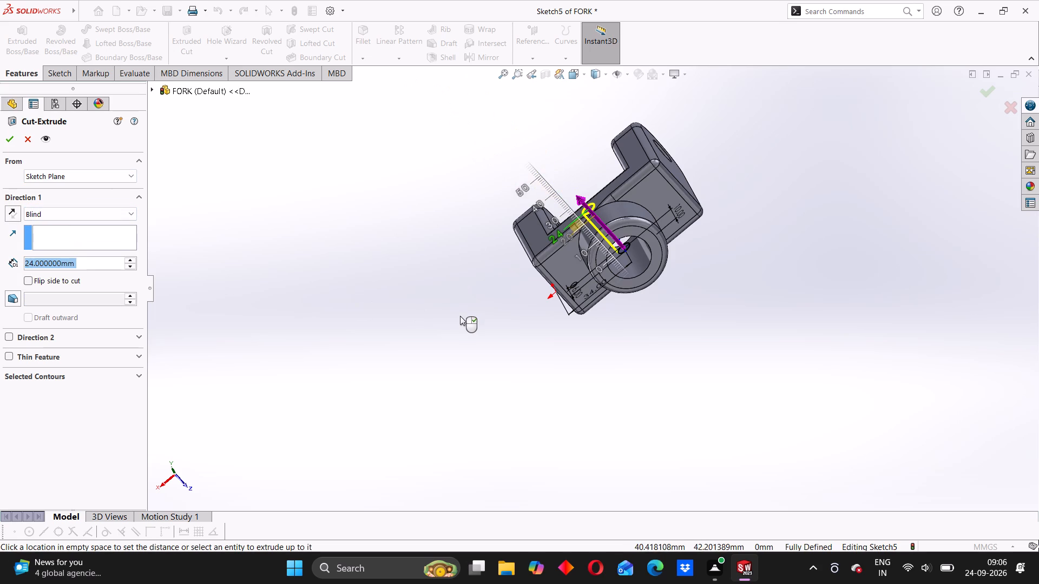
middle_click_drag(461, 316, 416, 388)
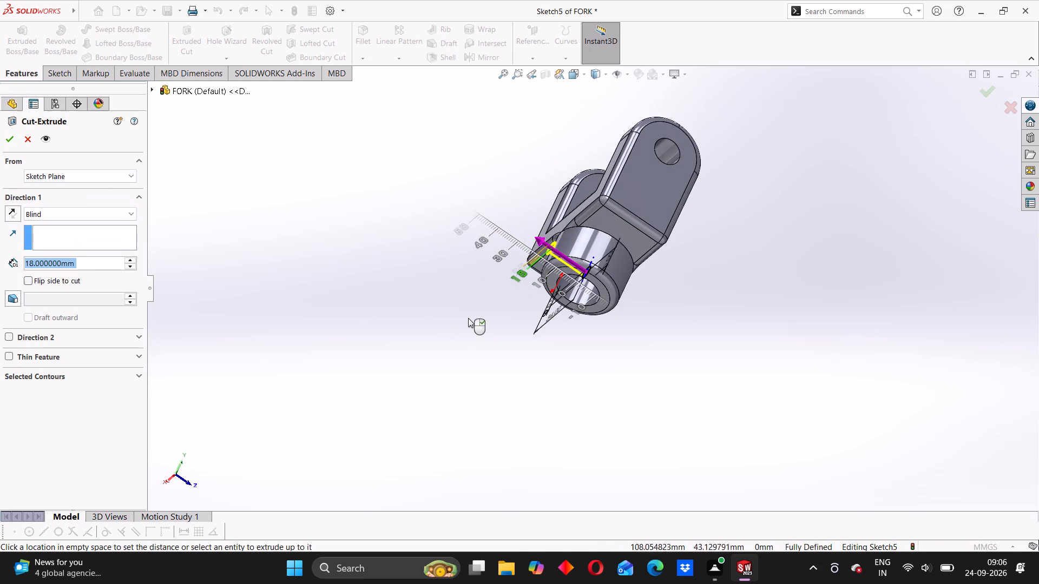
left_click(468, 318)
middle_click_drag(569, 318, 572, 223)
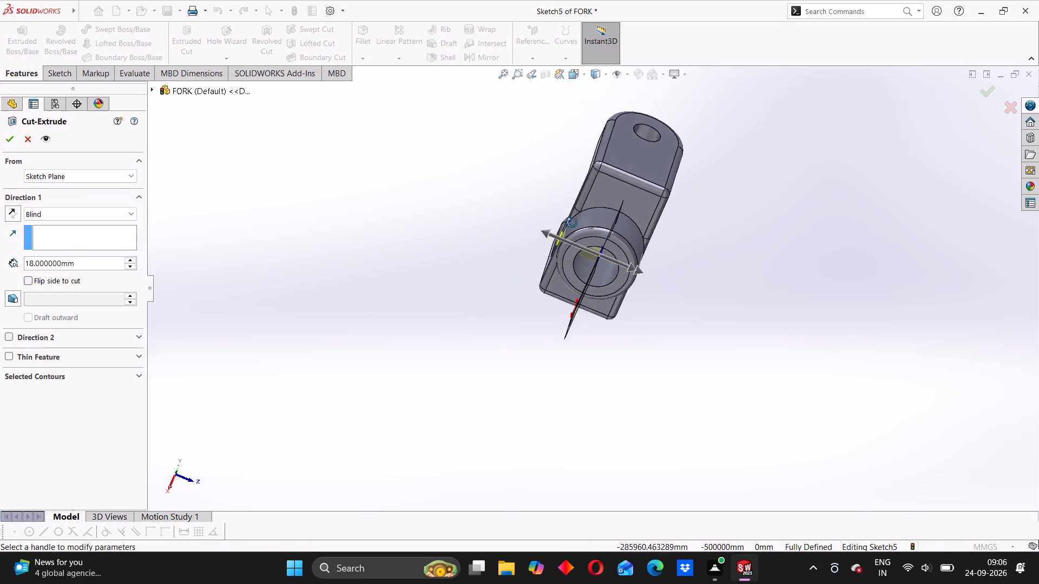
middle_click_drag(572, 223, 555, 189)
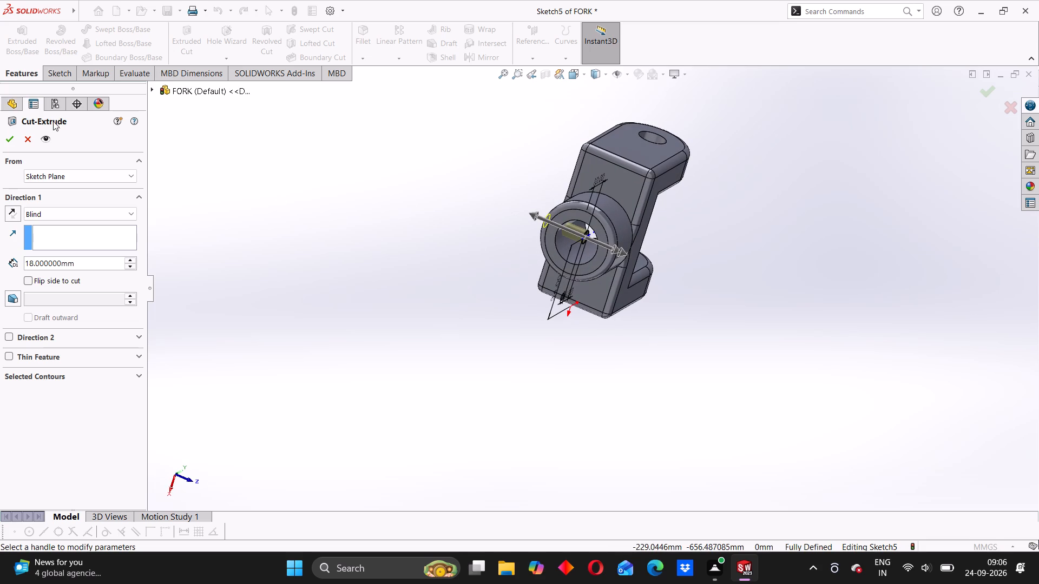
left_click(7, 140)
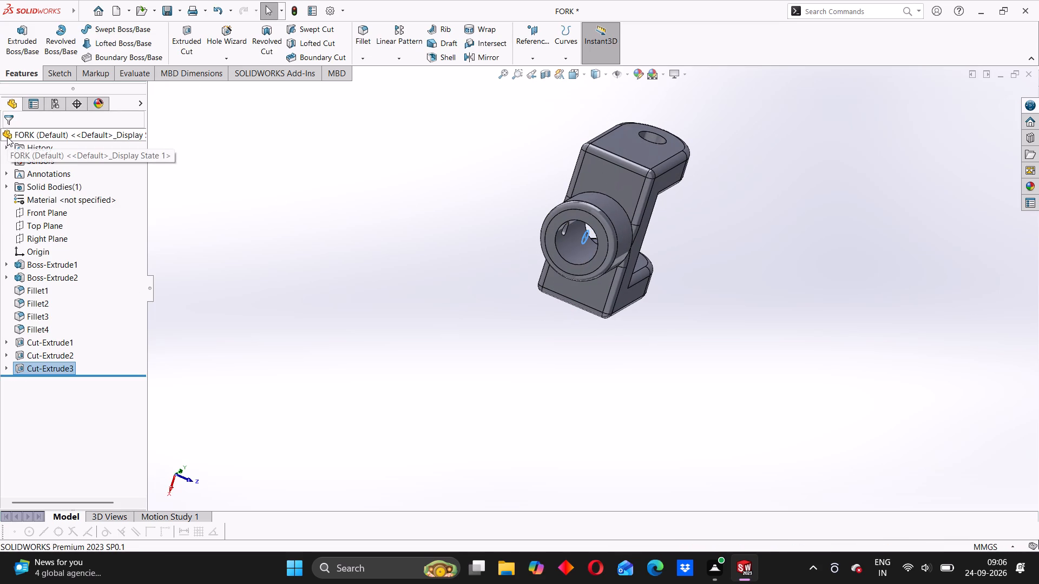
Examine the new cross hole in the shank from several angles.
middle_click_drag(507, 248, 536, 286)
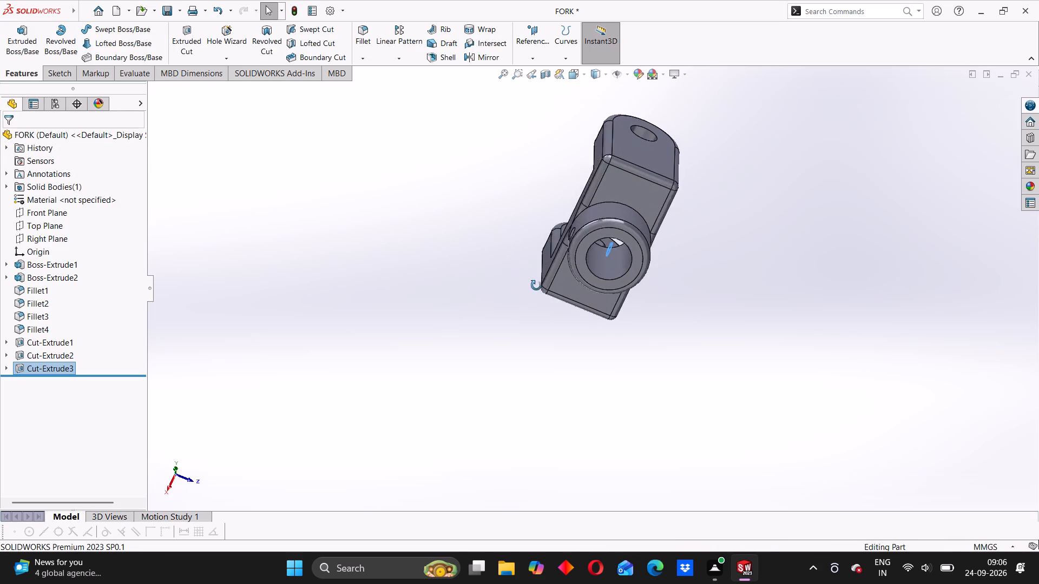
middle_click_drag(536, 286, 571, 320)
key("Escape")
middle_click_drag(616, 295, 628, 304)
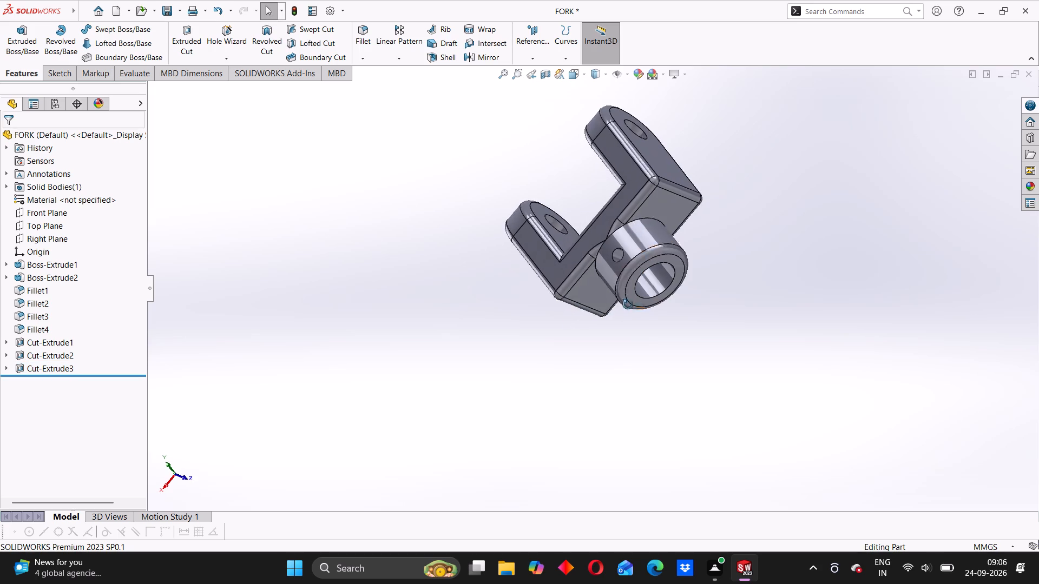
middle_click_drag(628, 304, 490, 228)
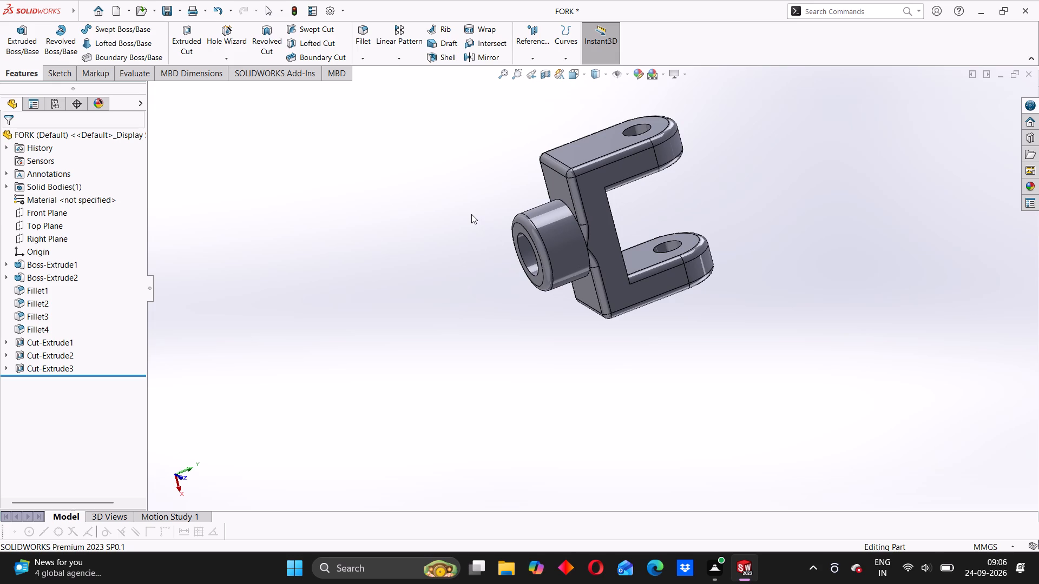
middle_click_drag(474, 237, 657, 325)
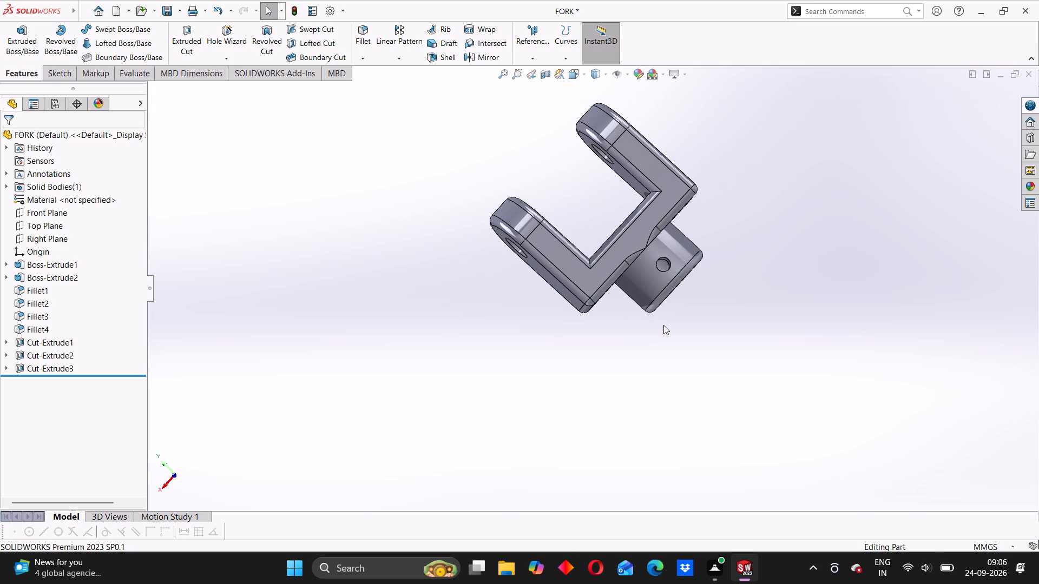
middle_click_drag(647, 310, 476, 184)
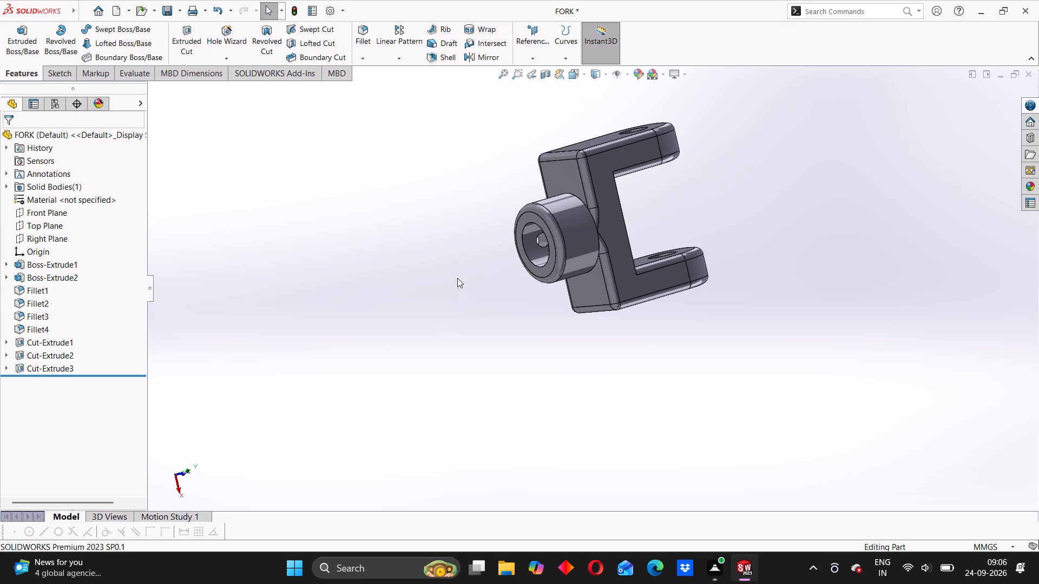
middle_click_drag(489, 311, 525, 245)
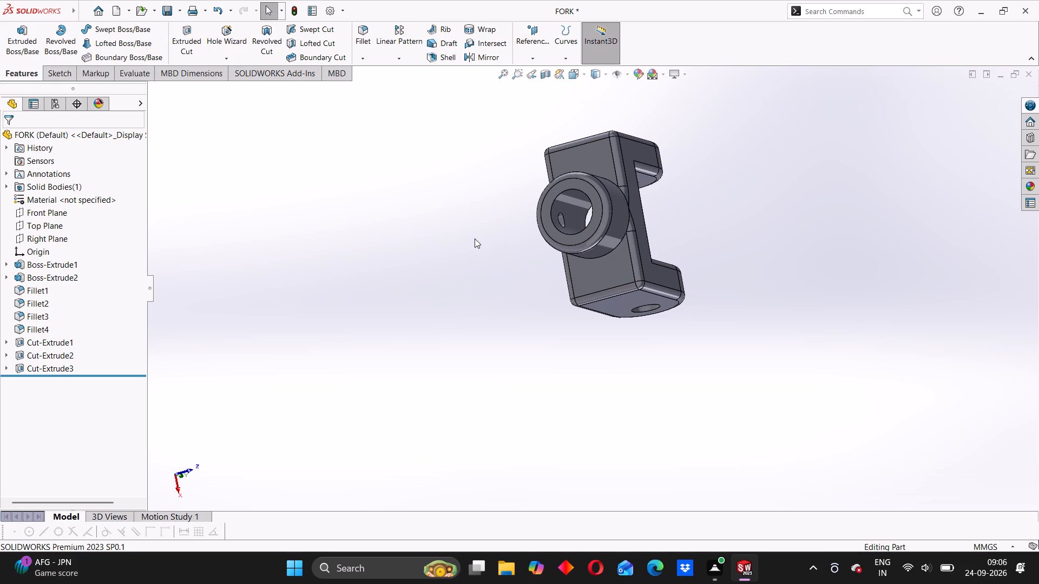
middle_click_drag(556, 247, 514, 272)
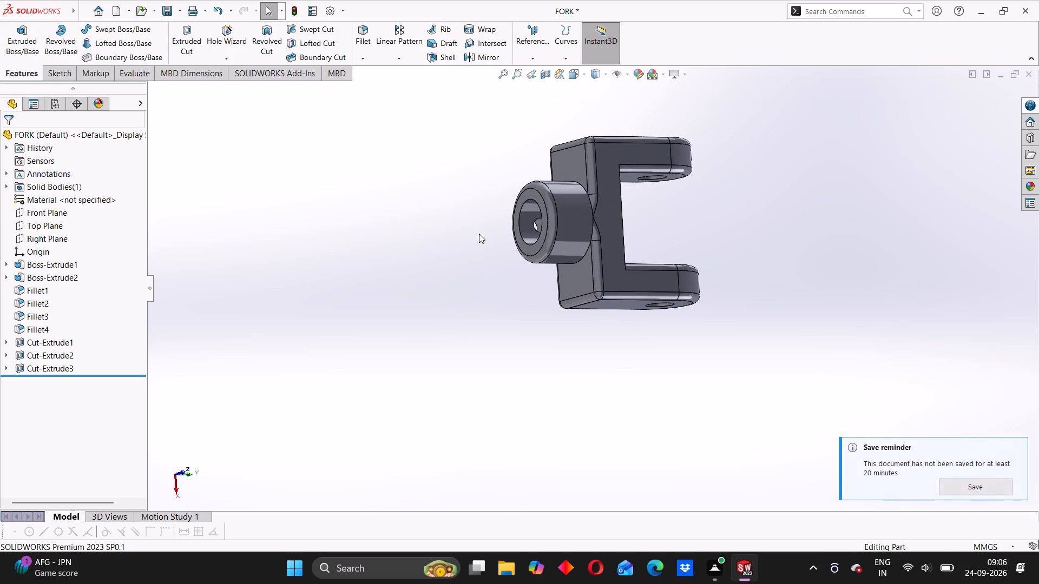
middle_click_drag(479, 234, 530, 242)
middle_click_drag(471, 266, 522, 278)
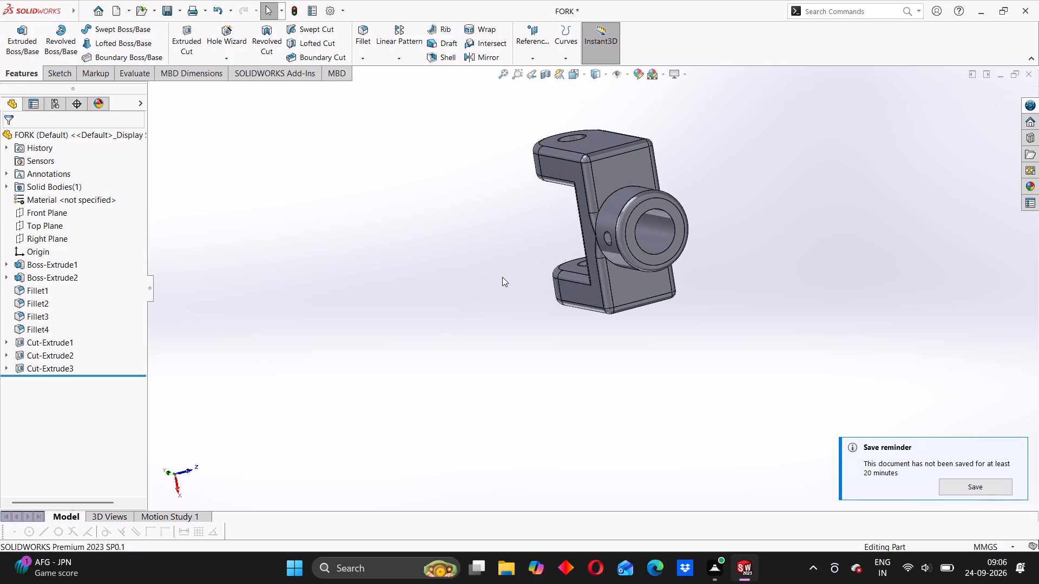
Start a circular pattern of the shank cross hole with 4 equally spaced instances over 360 degrees.
left_click(391, 58)
left_click(397, 83)
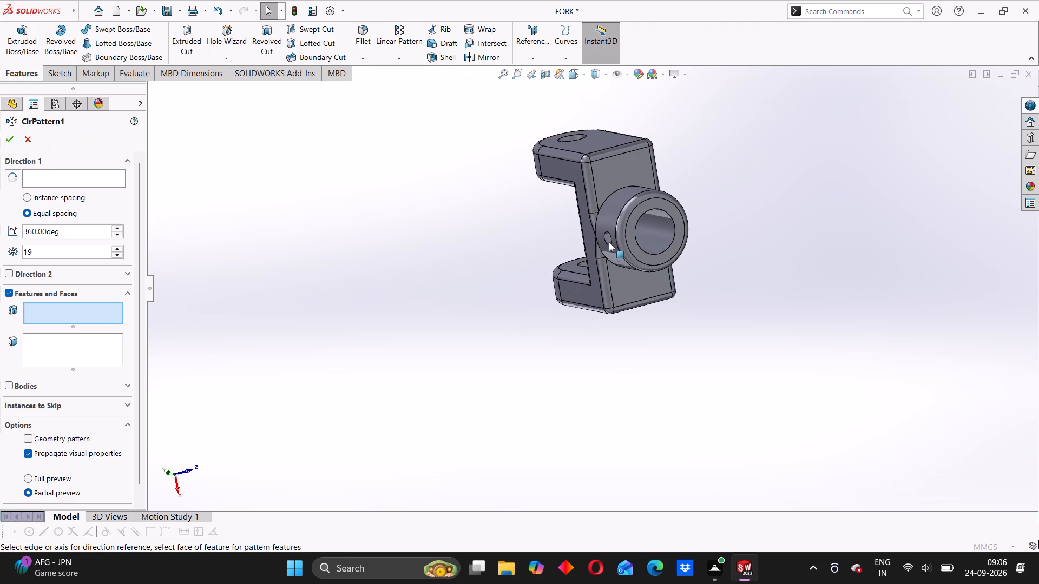
scroll(609, 247, "down", 2)
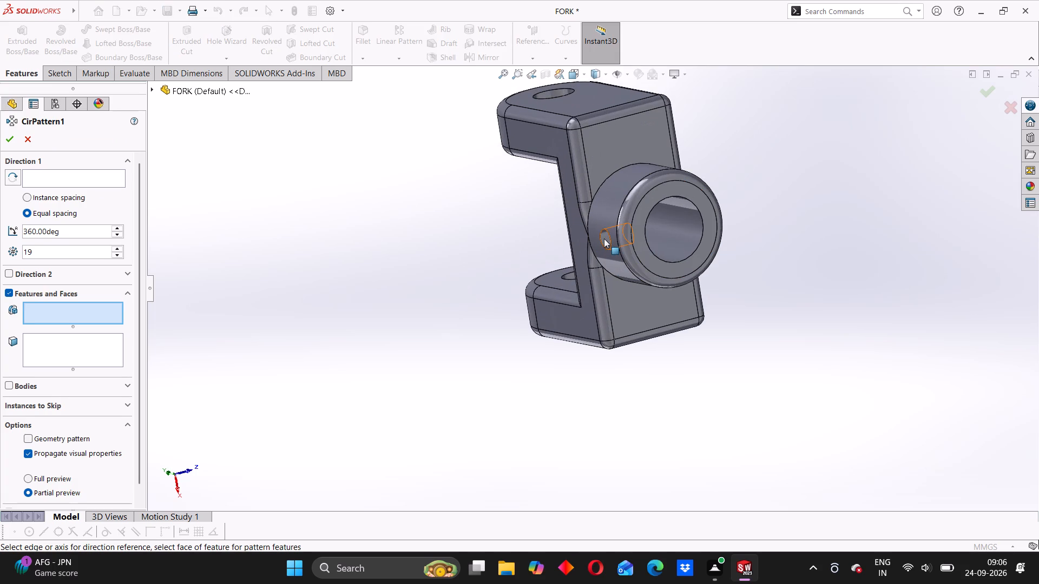
left_click(604, 238)
middle_click_drag(706, 414, 629, 363)
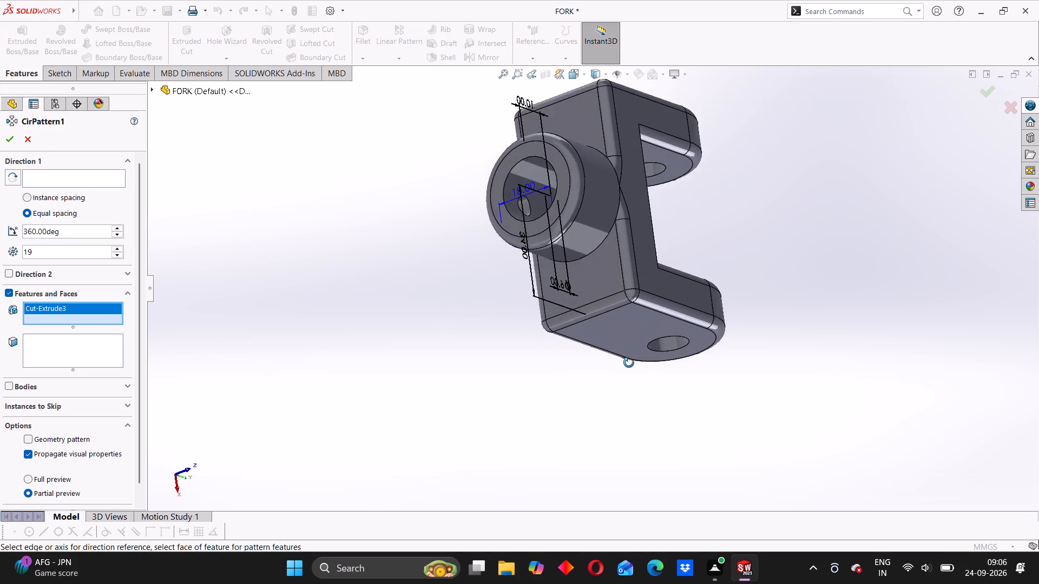
middle_click_drag(629, 363, 657, 399)
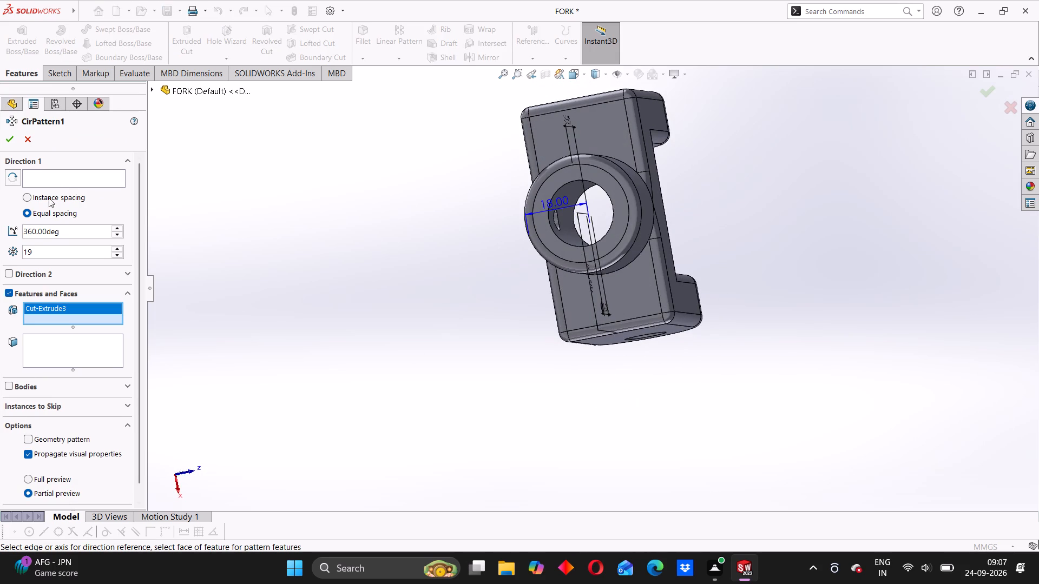
left_click_drag(38, 254, 22, 256)
key("4")
key("Return")
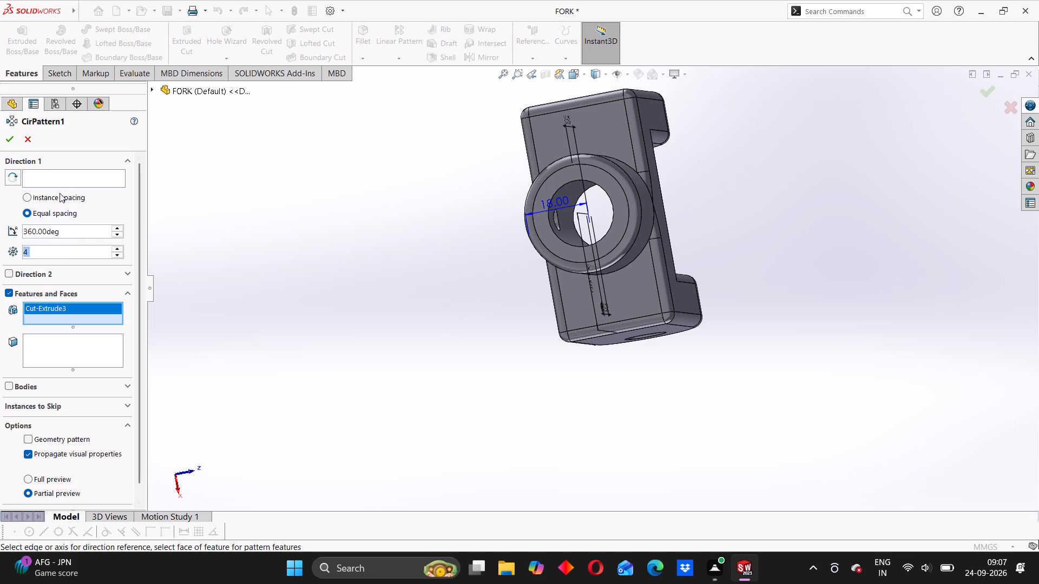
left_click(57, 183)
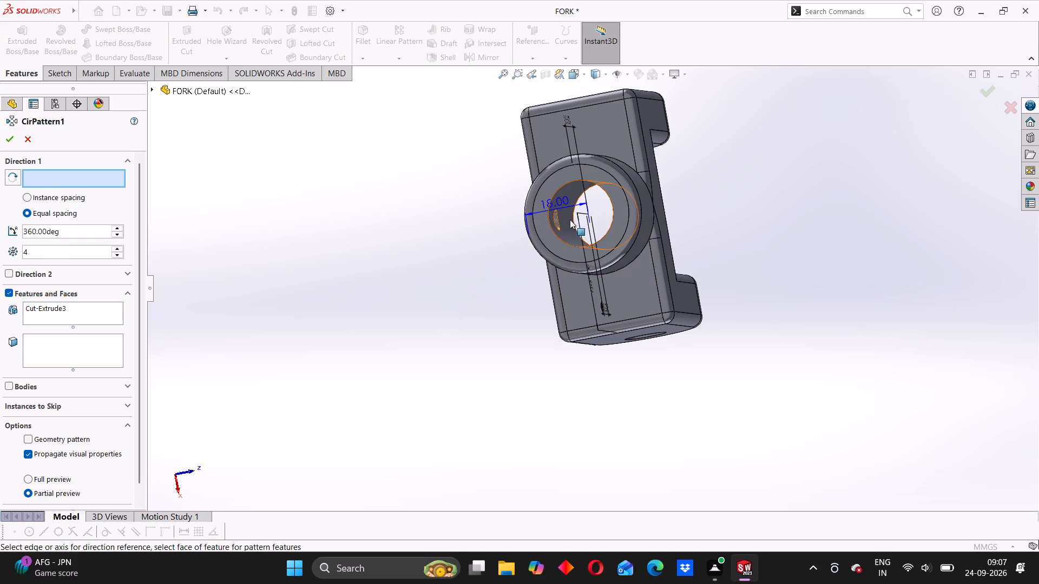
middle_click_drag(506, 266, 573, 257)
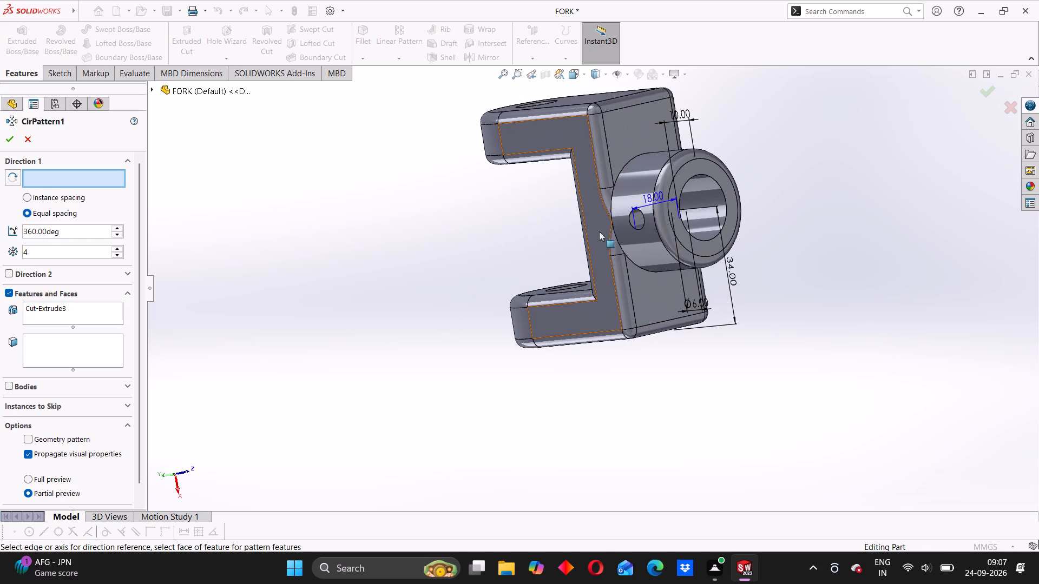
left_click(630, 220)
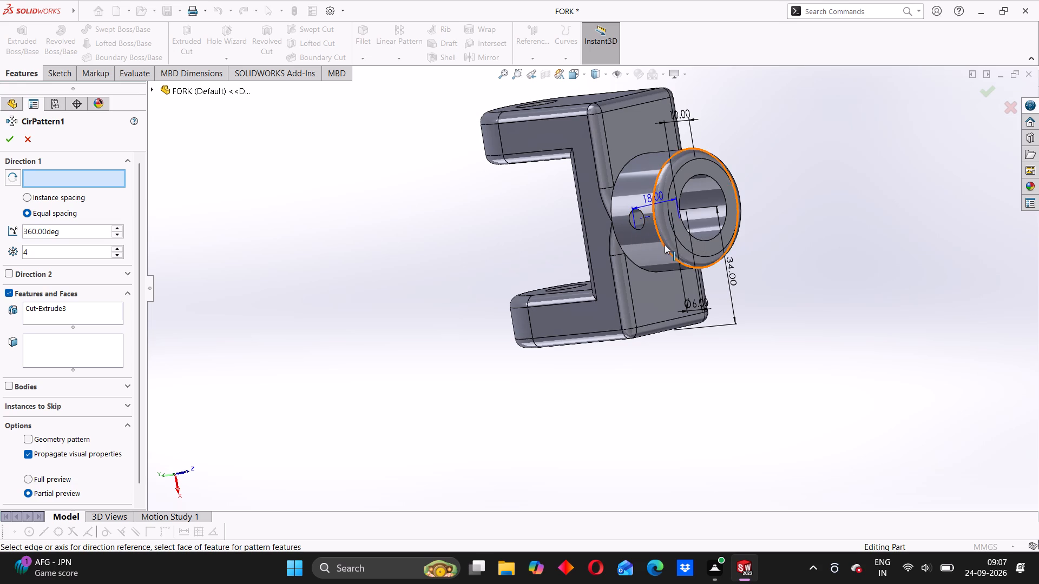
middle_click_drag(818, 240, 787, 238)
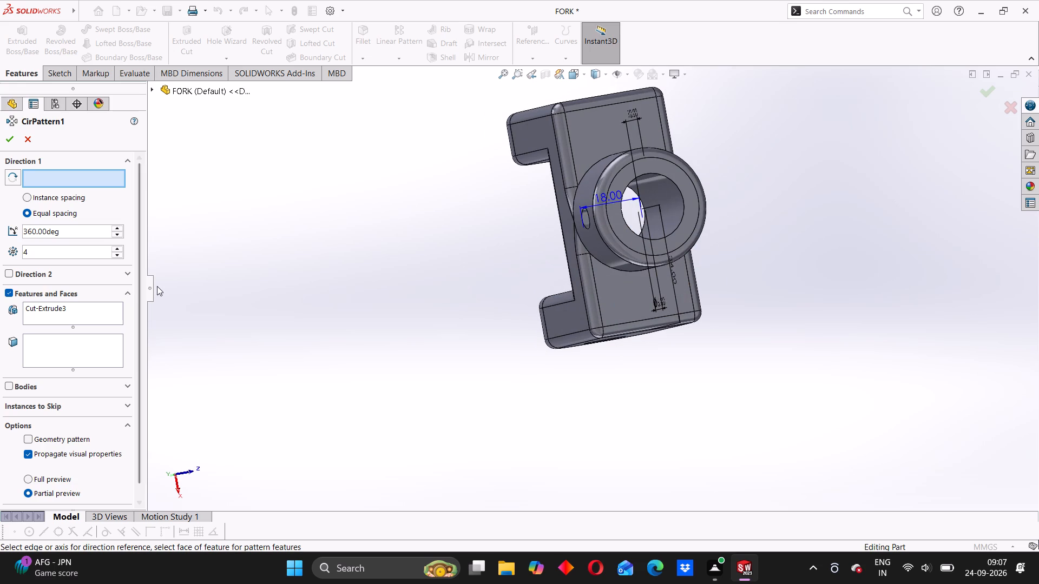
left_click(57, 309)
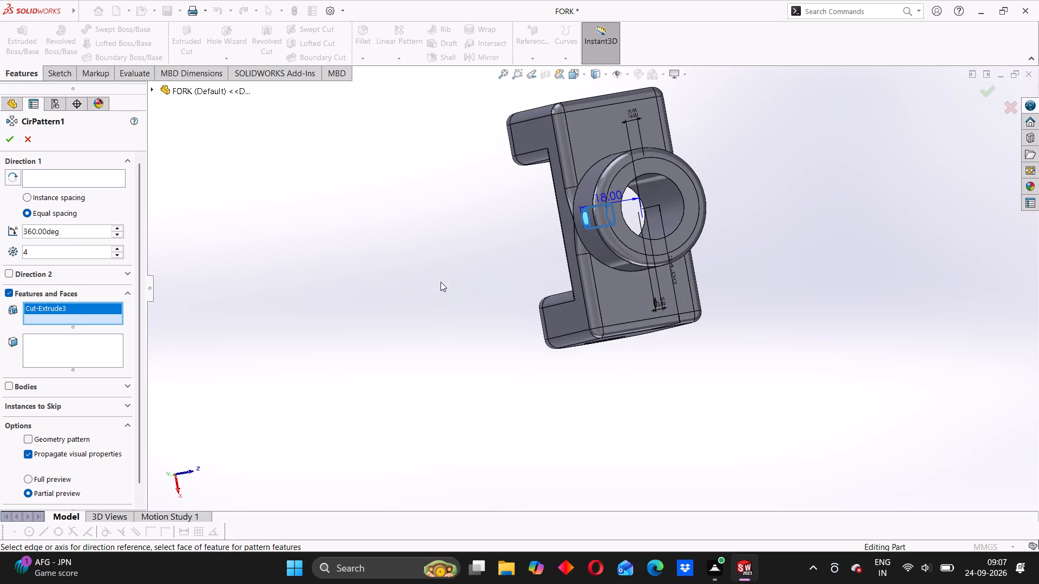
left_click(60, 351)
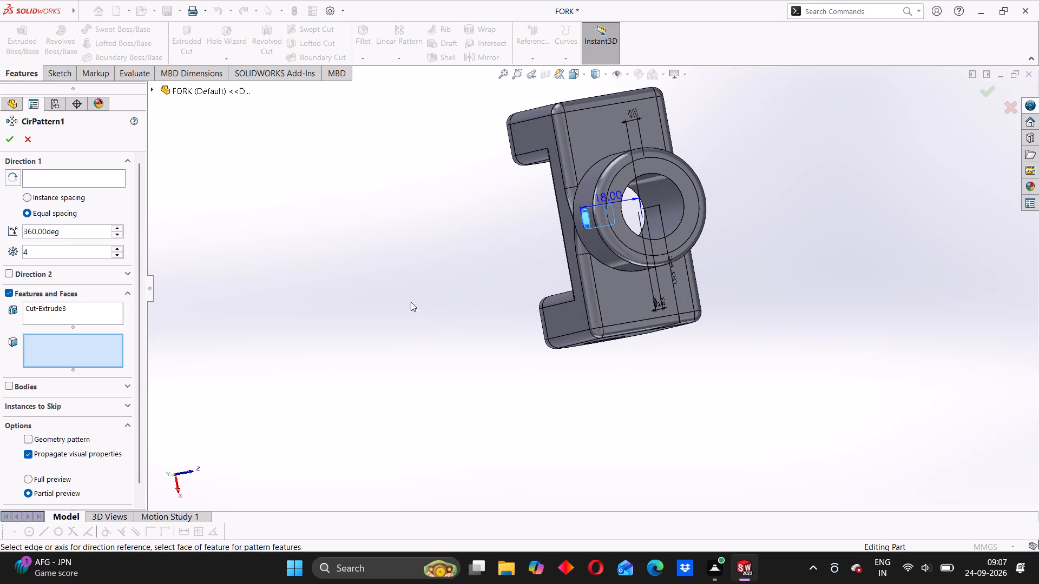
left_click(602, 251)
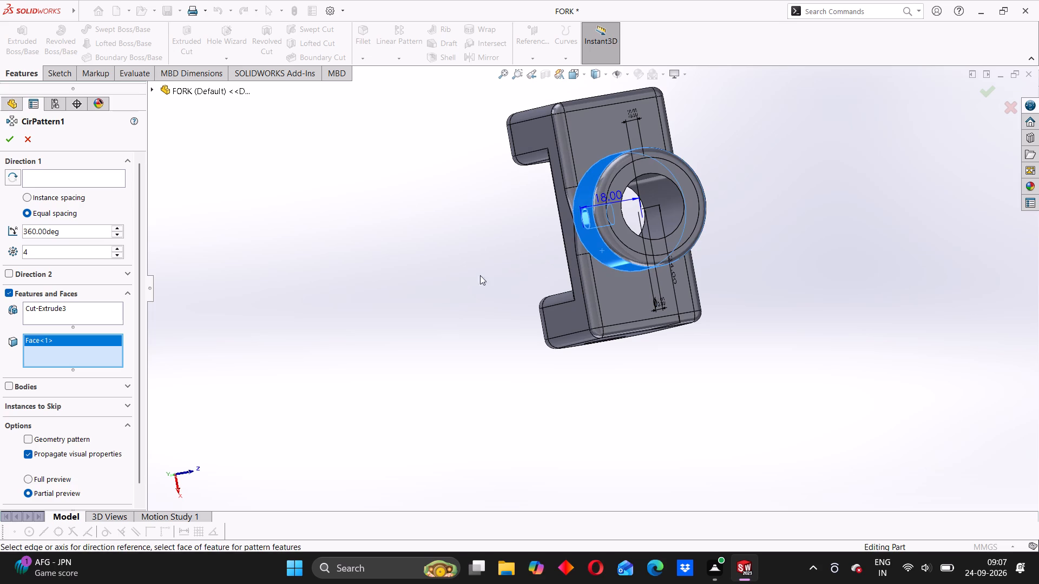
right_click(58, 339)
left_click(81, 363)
Use the shank's outer cylindrical face as the rotation reference and complete the circular pattern.
left_click(40, 183)
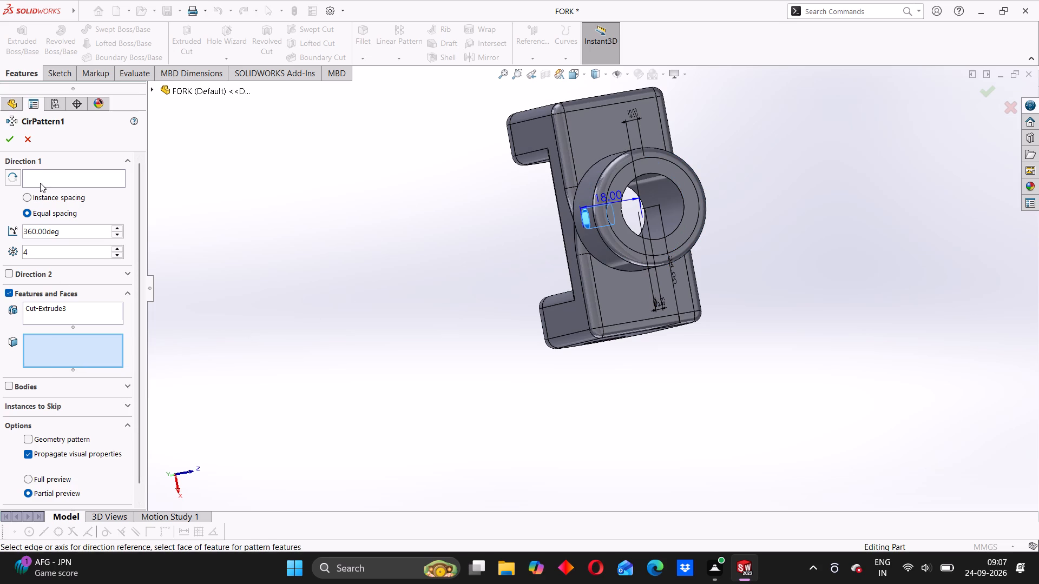
left_click(86, 181)
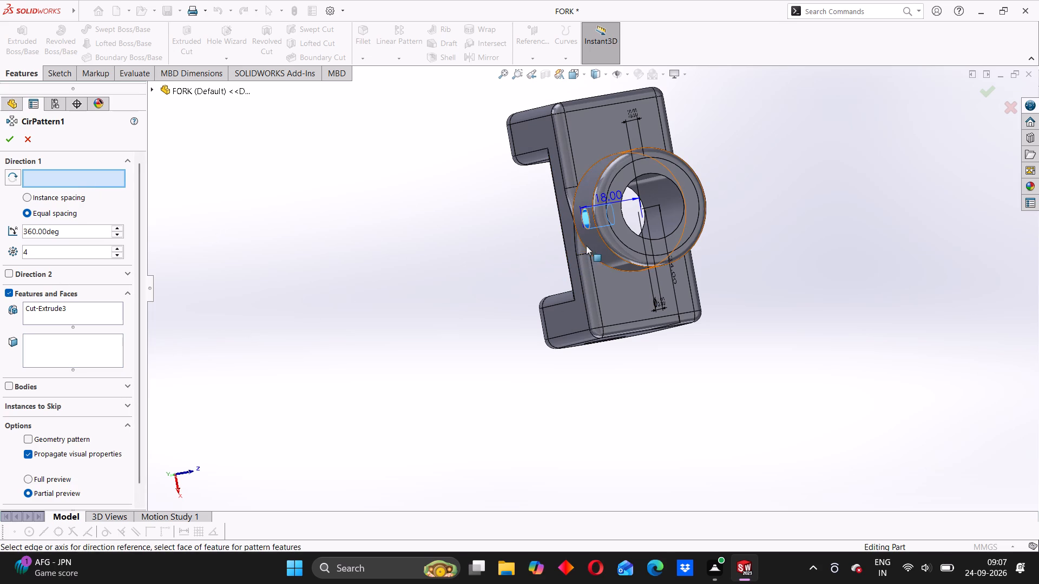
left_click(588, 244)
middle_click_drag(642, 423, 564, 371)
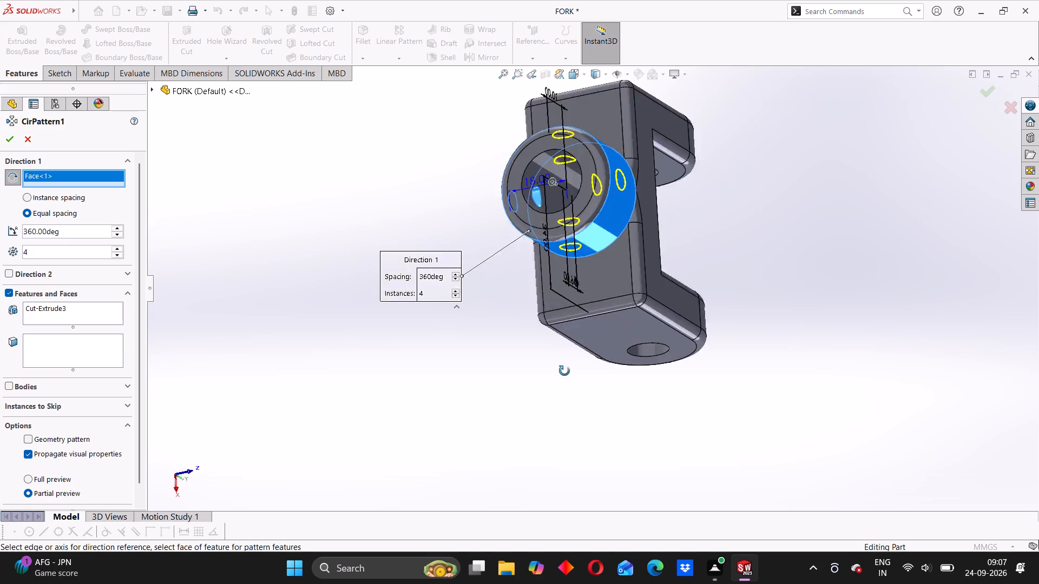
middle_click_drag(564, 371, 644, 435)
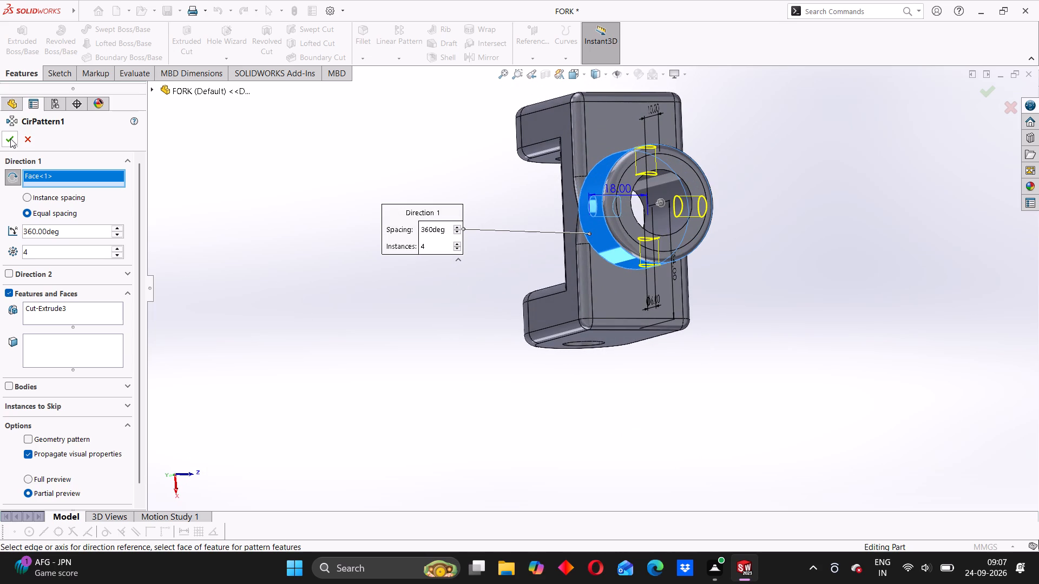
left_click(10, 138)
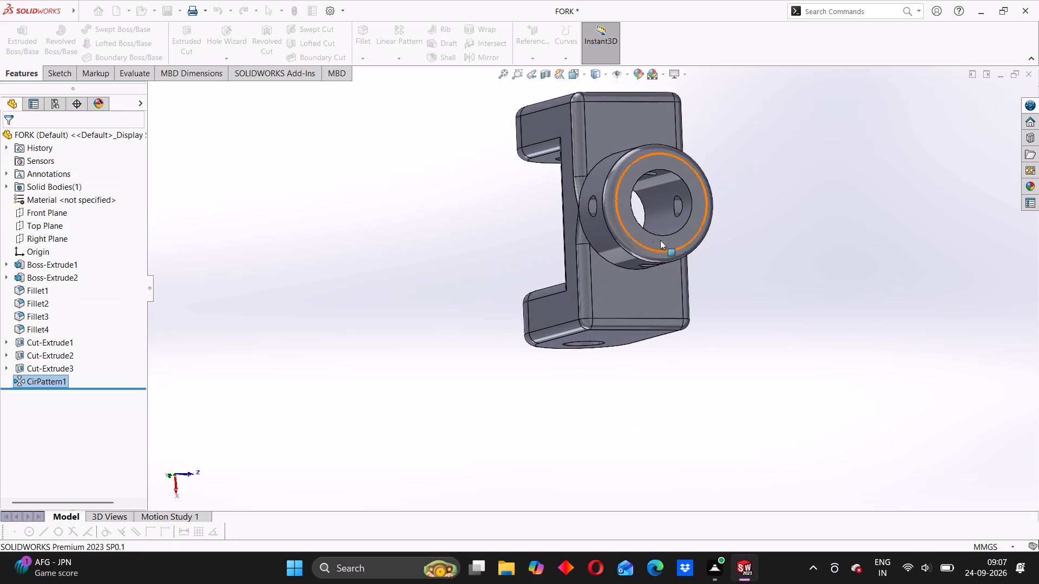
Examine the fork and its patterned shank holes from several angles.
middle_click_drag(733, 244, 494, 266)
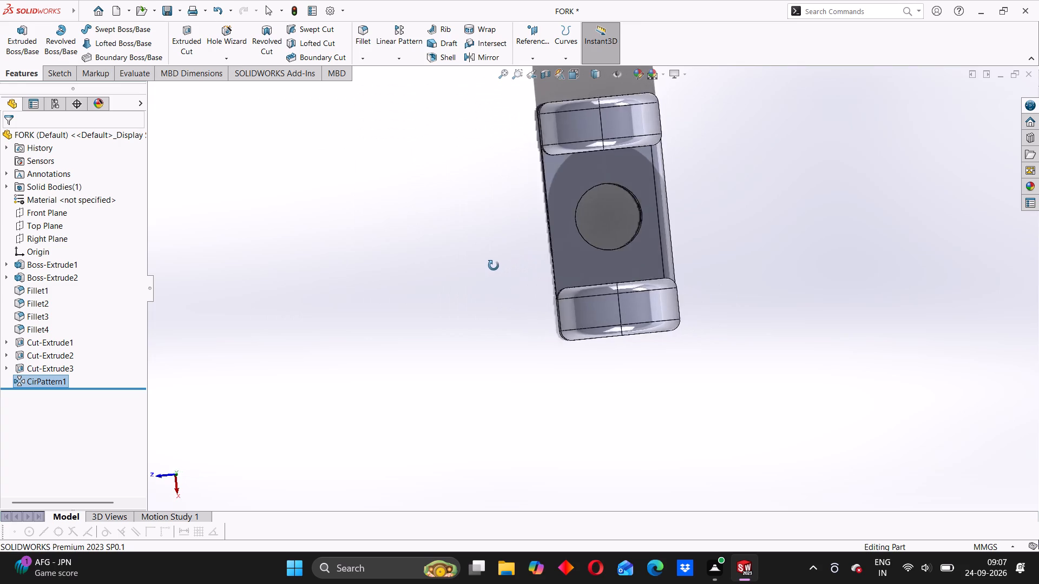
middle_click_drag(494, 266, 561, 215)
scroll(524, 245, "up", 3)
middle_click_drag(498, 260, 693, 366)
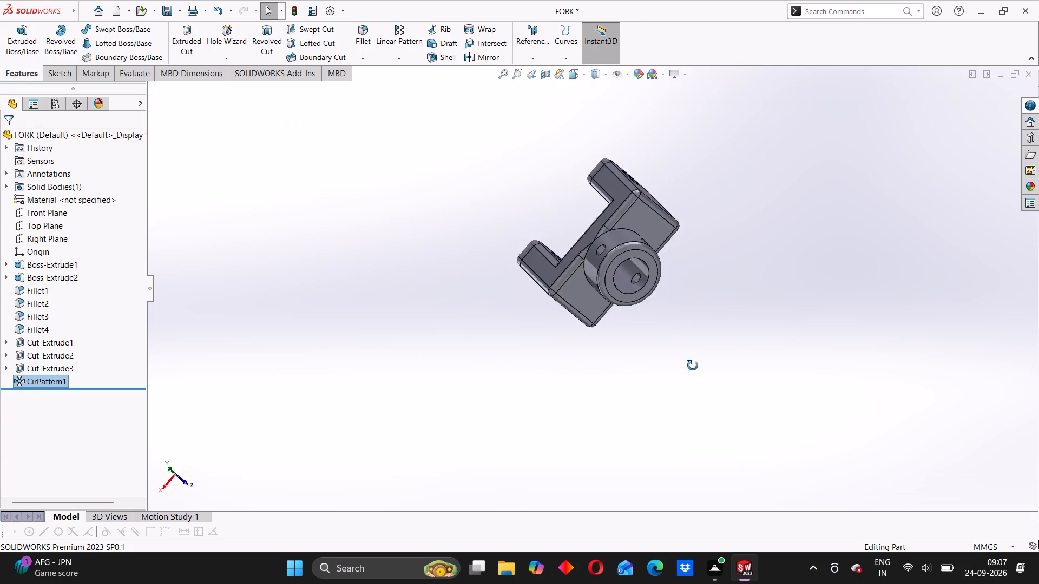
middle_click_drag(693, 366, 744, 387)
scroll(645, 323, "up", 2)
middle_click_drag(641, 323, 707, 319)
scroll(524, 278, "down", 3)
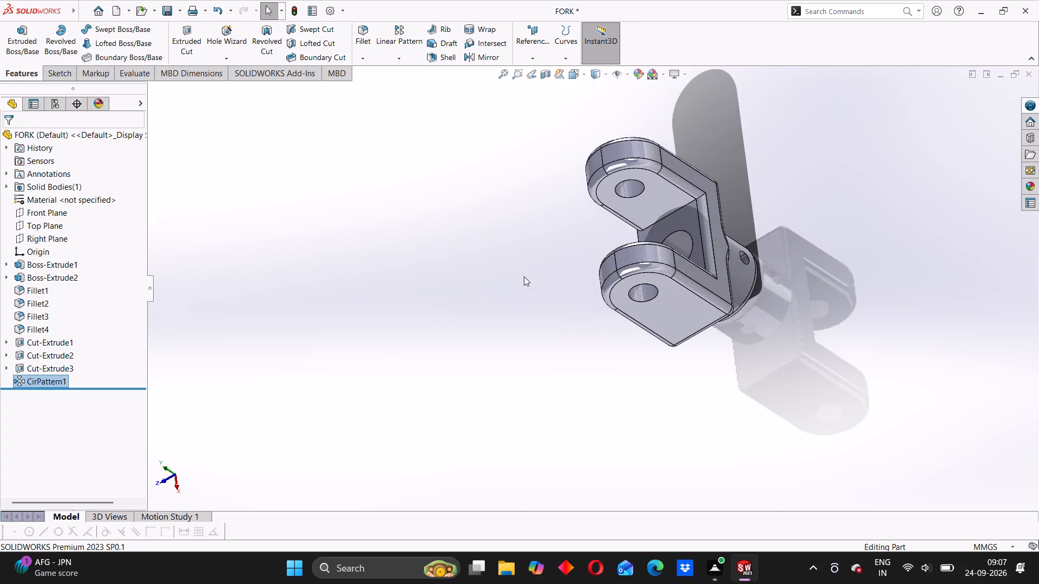
Examine the finished fork from several angles, including the arm holes, shank bore and patterned cross holes.
scroll(533, 276, "up", 1)
middle_click_drag(537, 276, 604, 152)
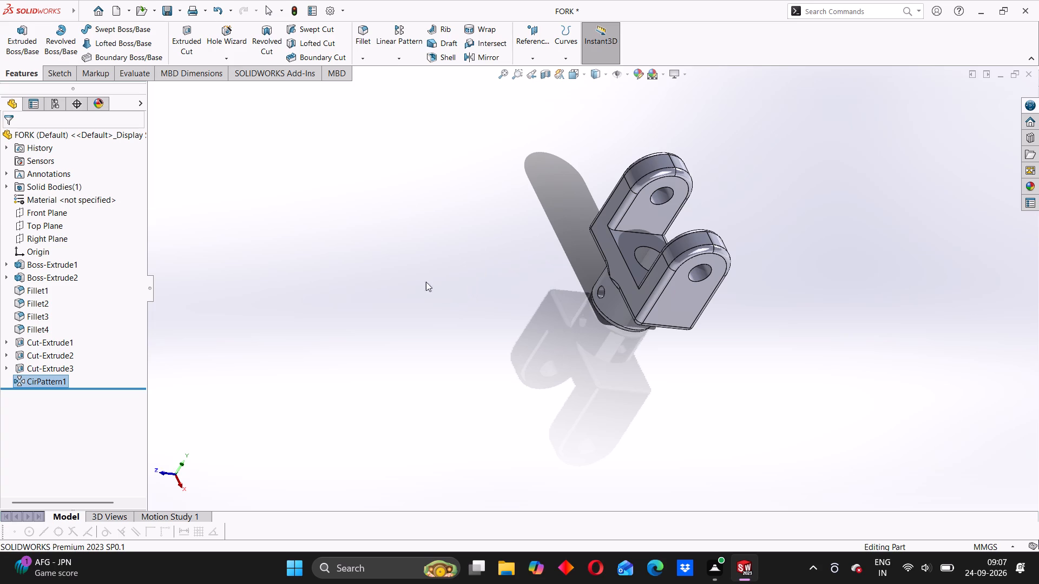
middle_click_drag(700, 408, 576, 310)
scroll(575, 309, "up", 1)
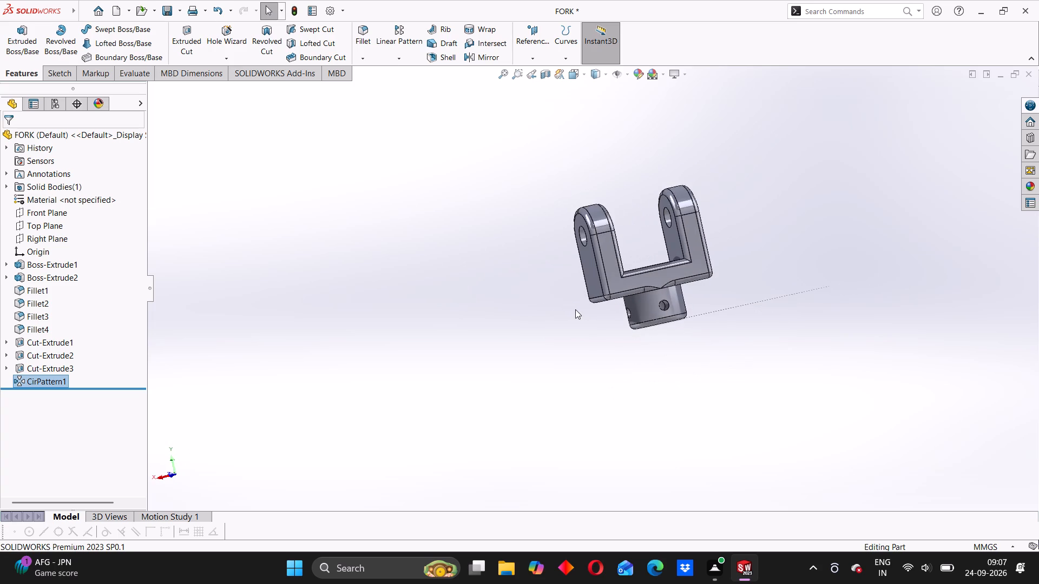
scroll(598, 342, "up", 1)
middle_click_drag(596, 343, 780, 329)
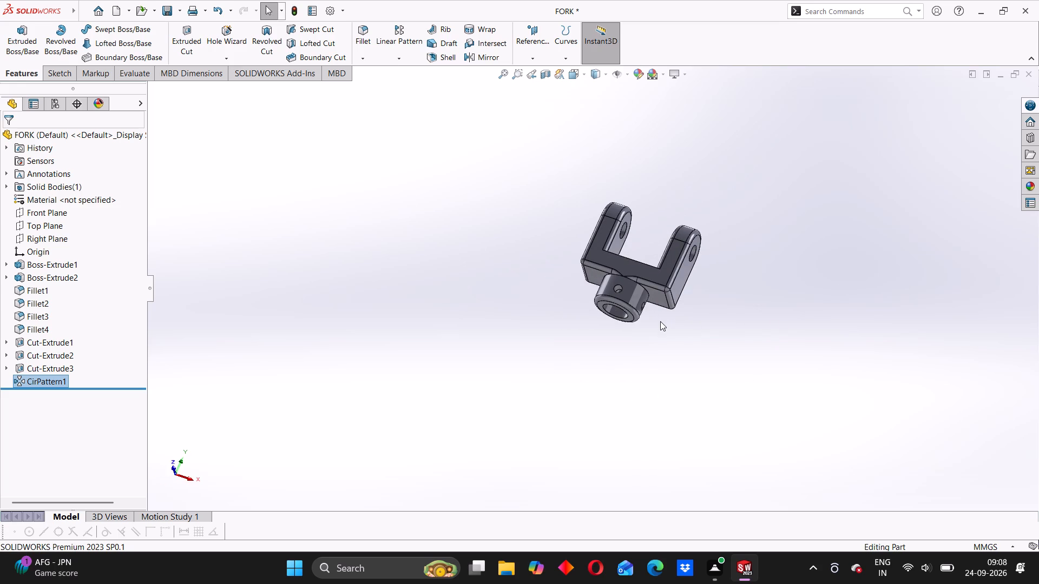
scroll(660, 313, "down", 1)
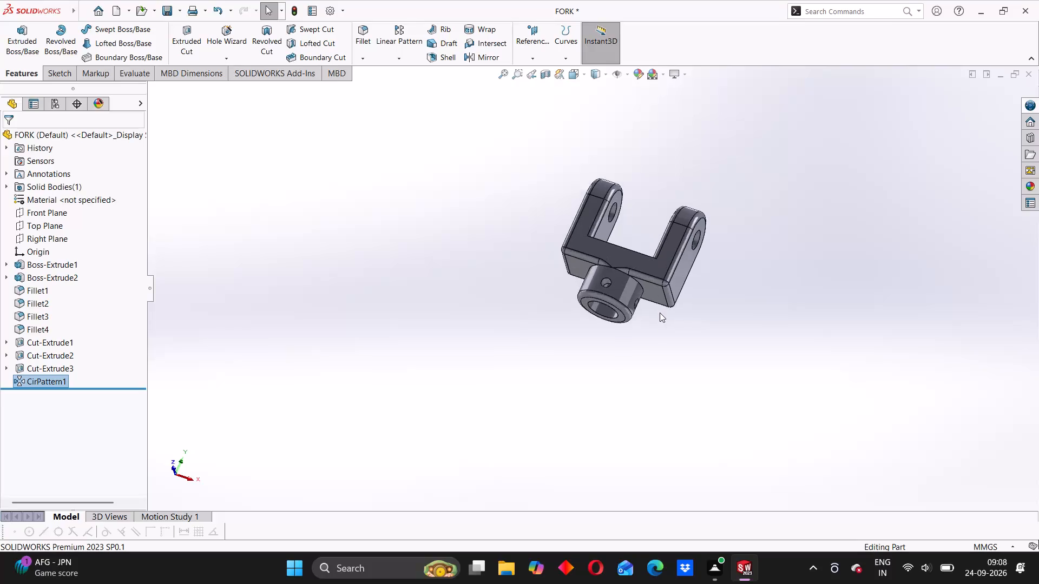
scroll(660, 313, "down", 1)
scroll(660, 313, "up", 3)
middle_click_drag(668, 312, 461, 288)
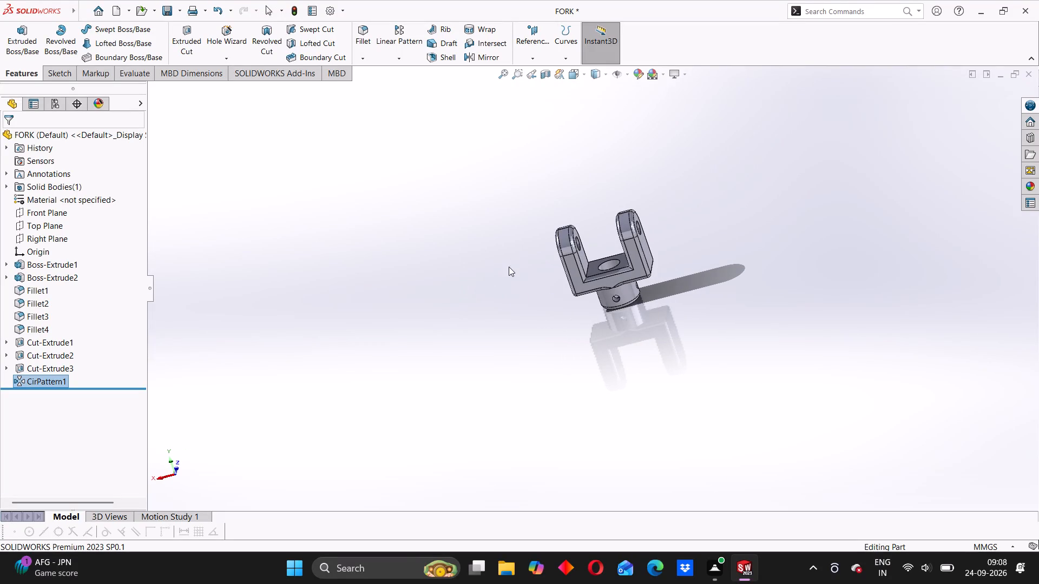
scroll(528, 254, "down", 2)
scroll(573, 276, "up", 2)
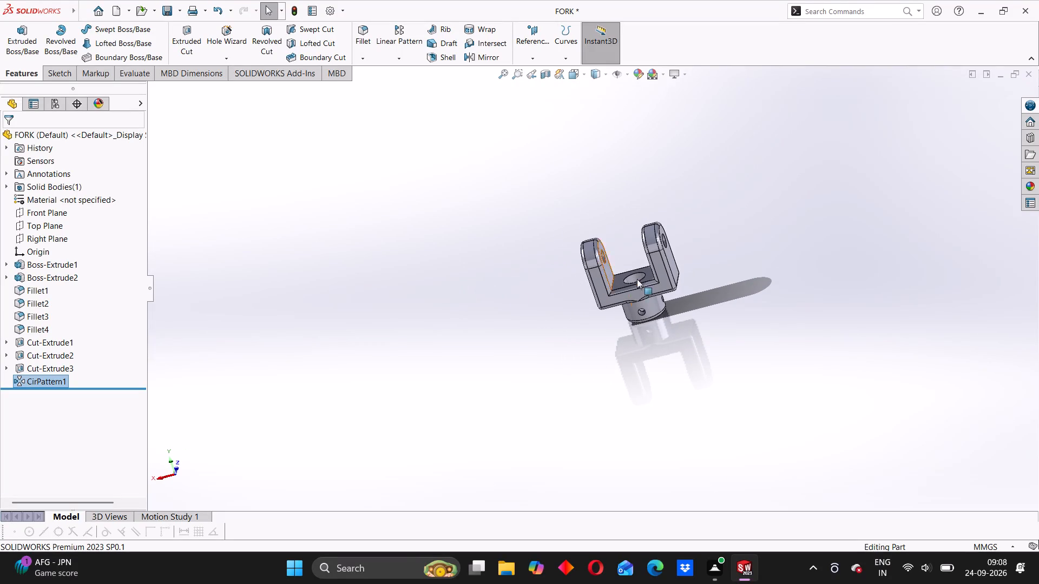
middle_click_drag(691, 249, 622, 272)
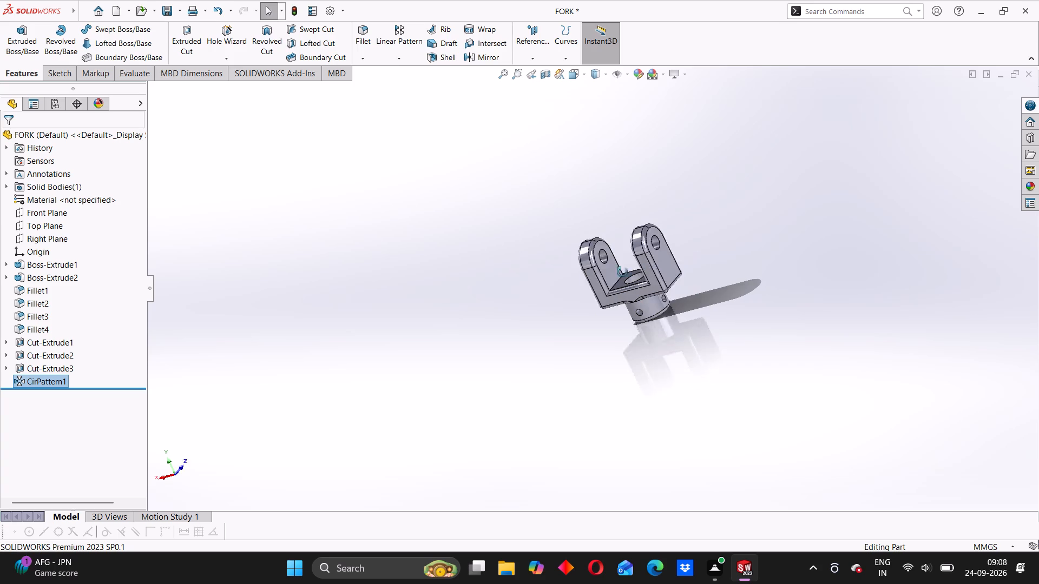
middle_click_drag(622, 272, 512, 304)
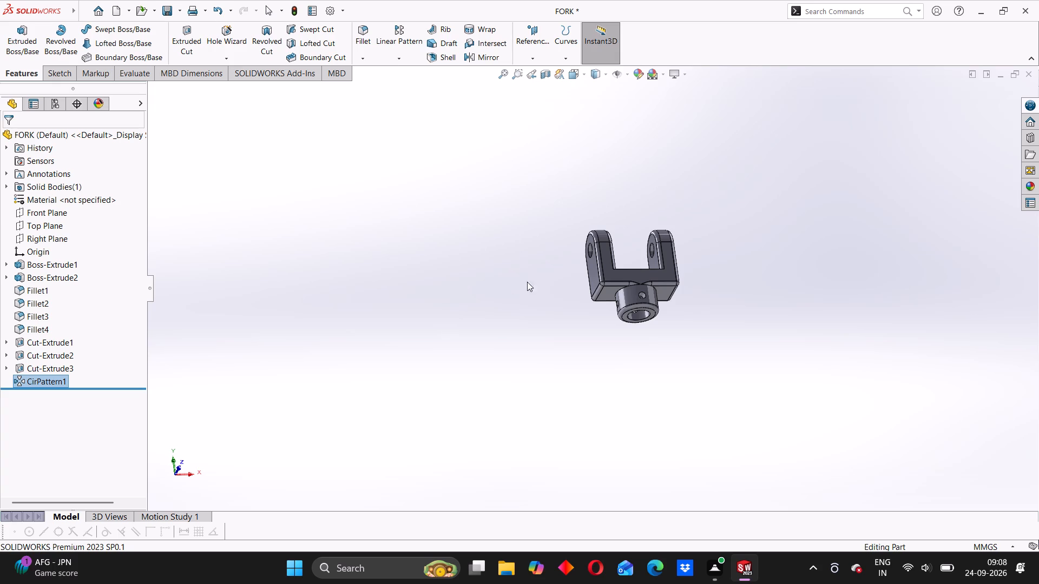
Apply the bright red standard colour (red value 255) as the appearance of the whole FORK part.
middle_click_drag(586, 284, 698, 318)
left_click(640, 270)
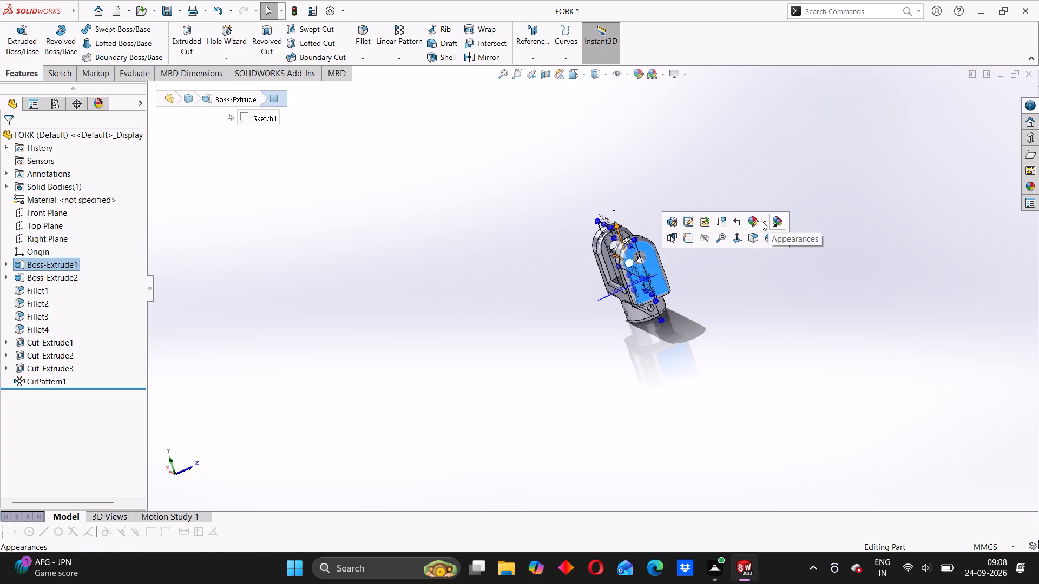
left_click(762, 221)
left_click(760, 280)
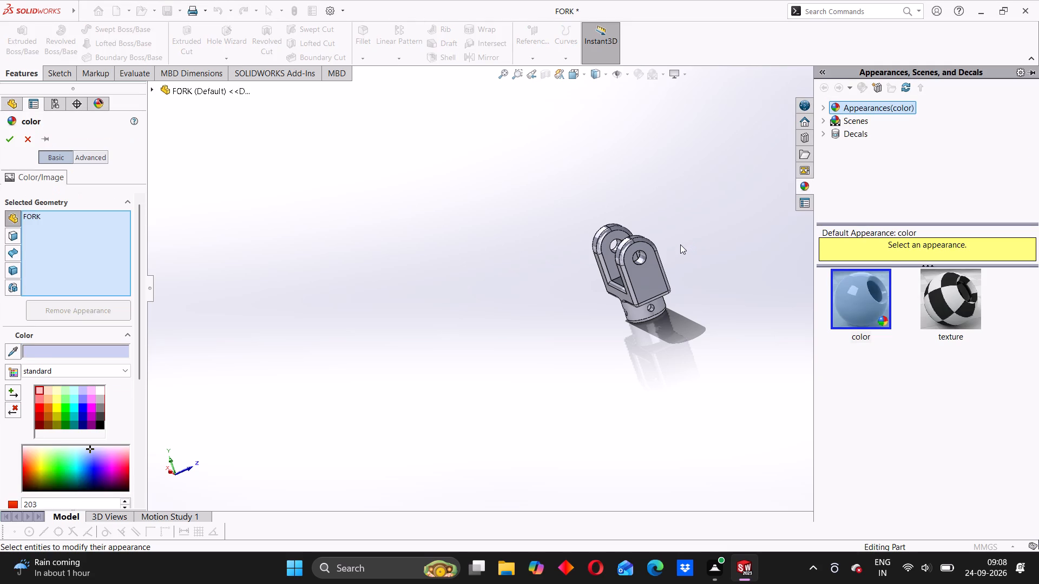
left_click(25, 473)
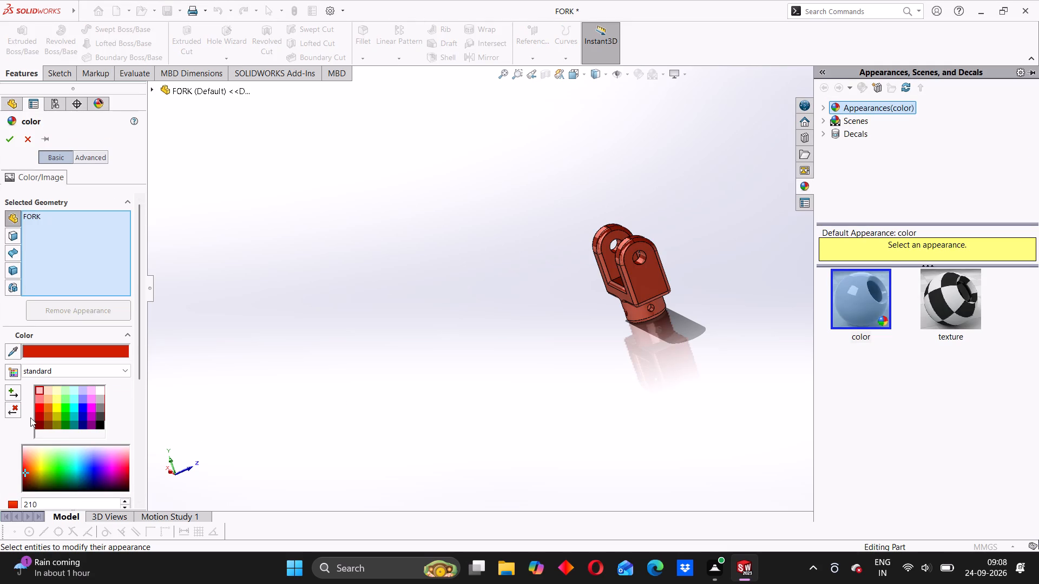
left_click(37, 426)
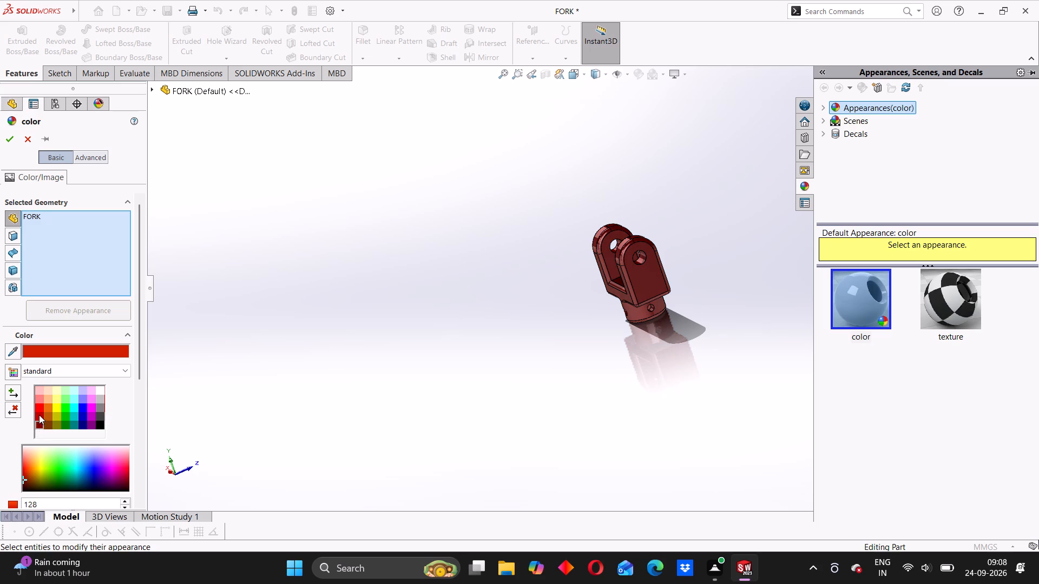
left_click(39, 414)
left_click(40, 409)
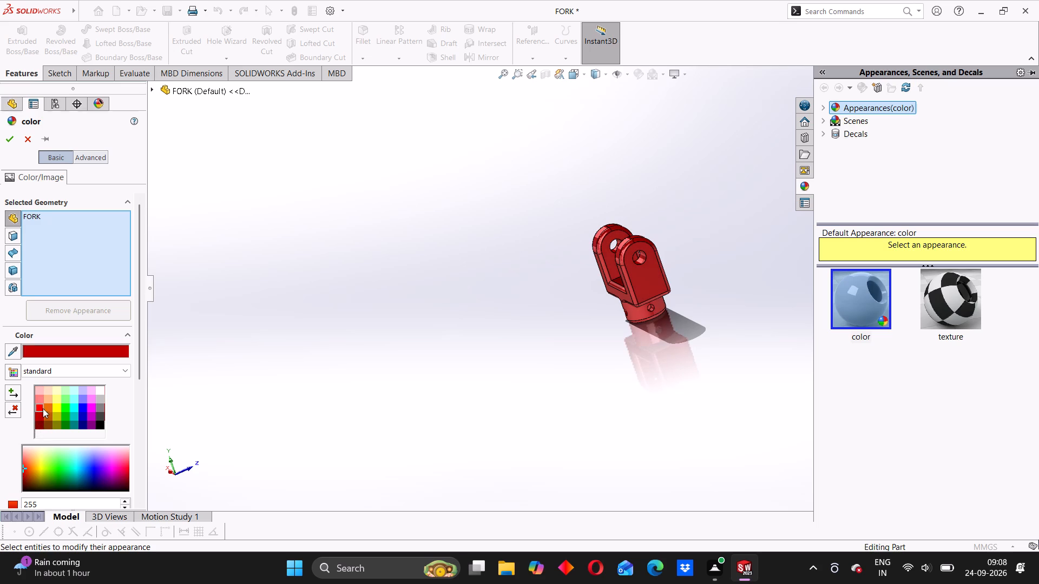
middle_click_drag(510, 367, 693, 317)
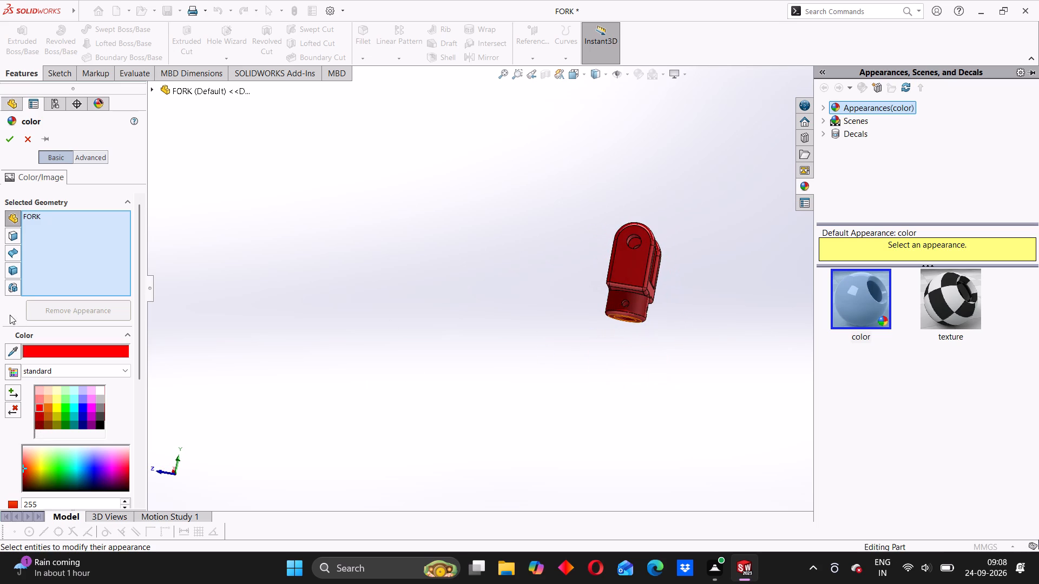
left_click(4, 137)
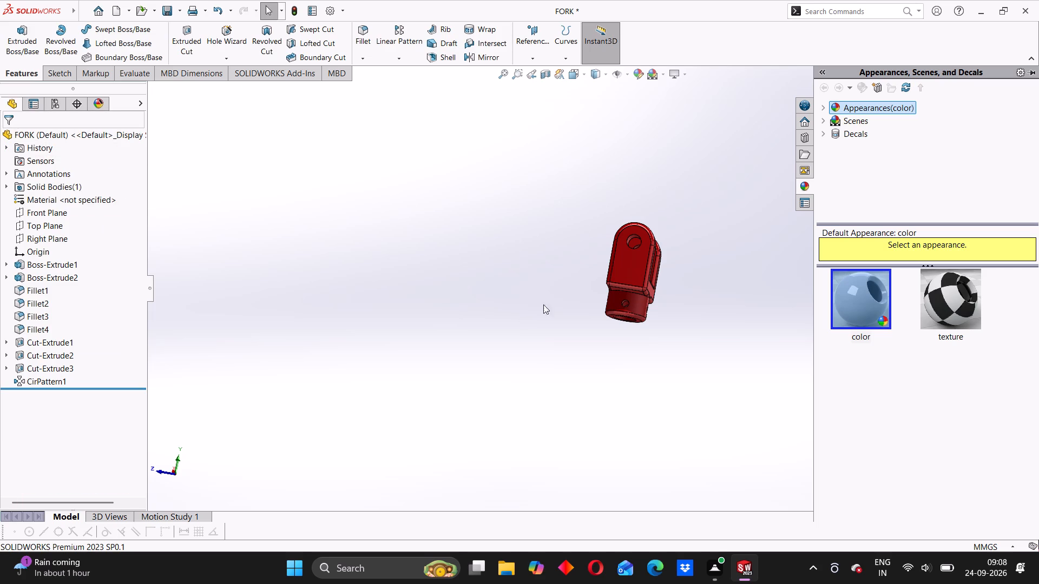
Save the part as FORK in the ASSEMBLY 1 folder as a SOLIDWORKS Part, overwriting the existing FORK file.
middle_click_drag(695, 328, 605, 342)
left_click(632, 182)
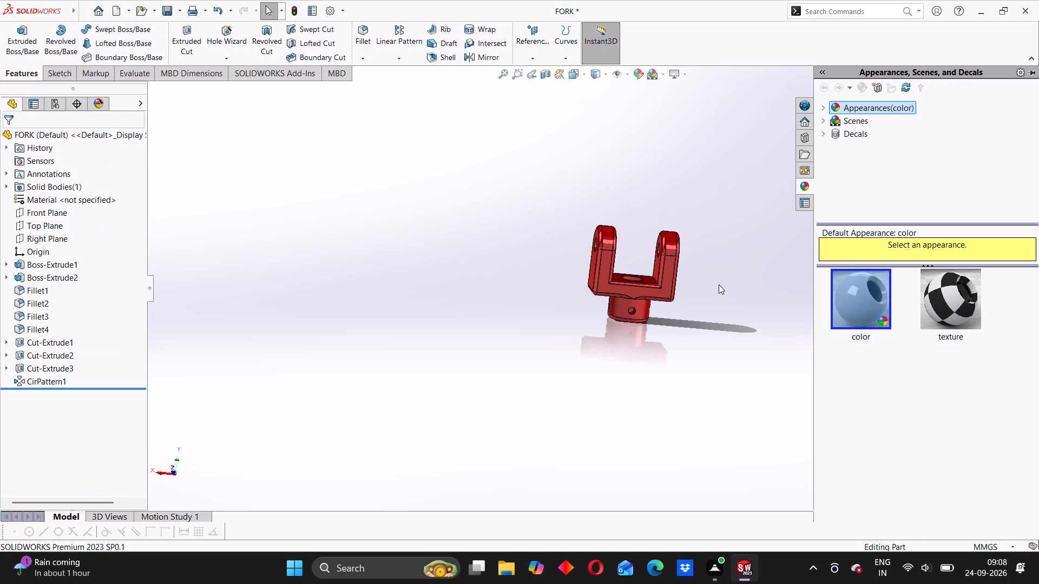
middle_click_drag(674, 318, 694, 283)
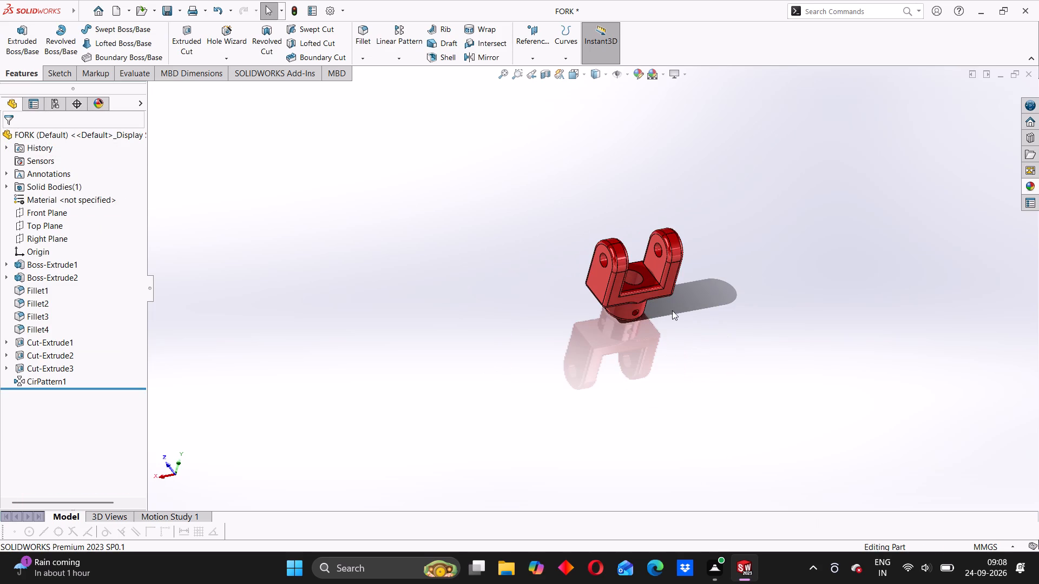
middle_click_drag(657, 334, 663, 296)
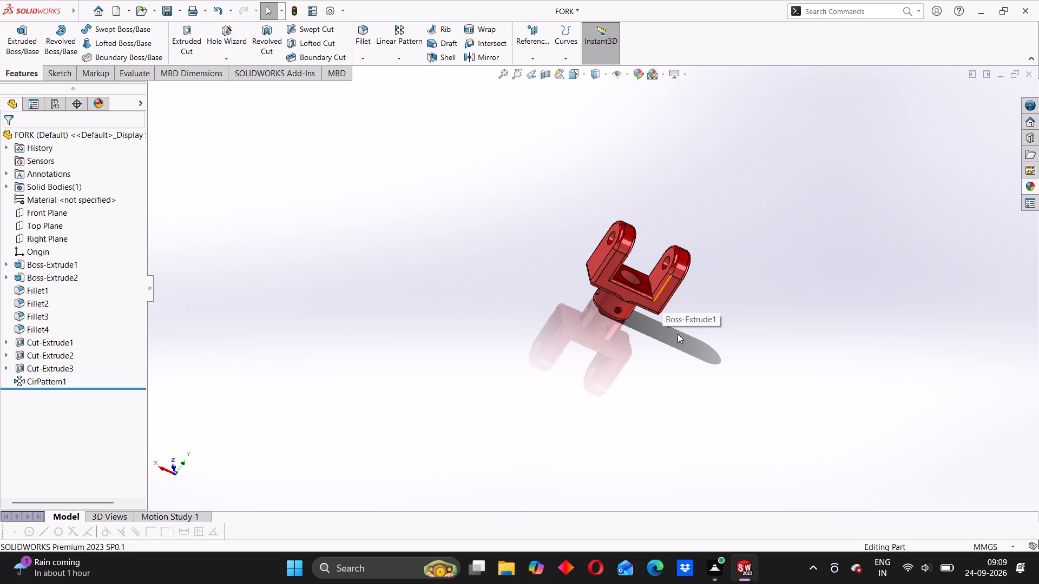
middle_click_drag(665, 331, 687, 227)
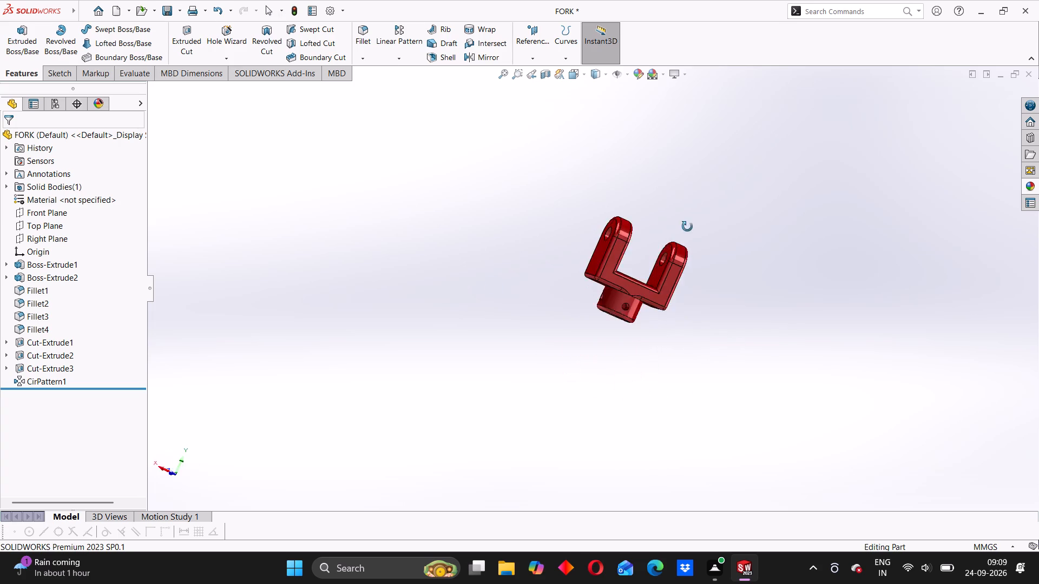
middle_click_drag(687, 227, 584, 301)
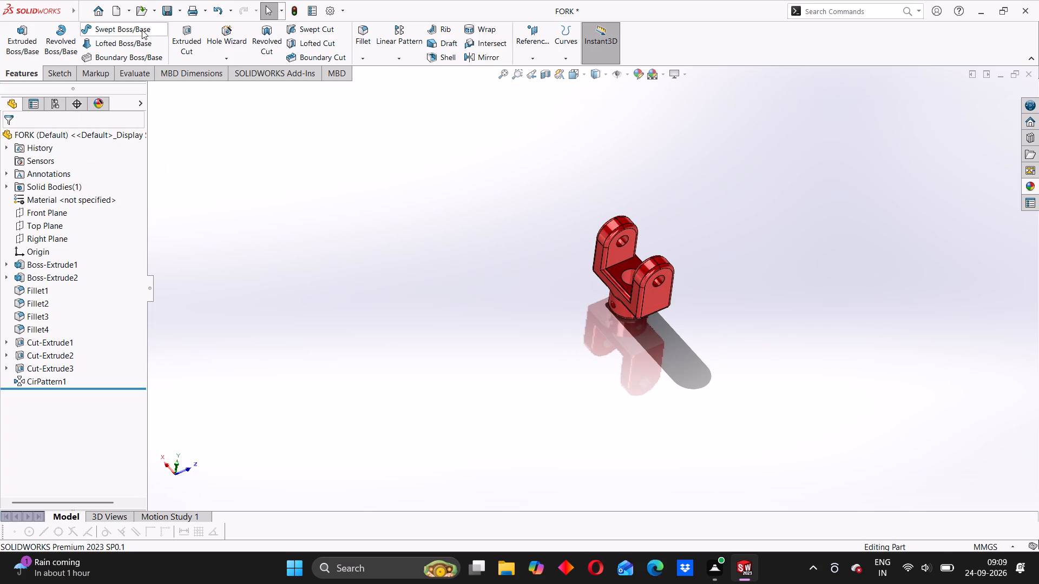
left_click(179, 10)
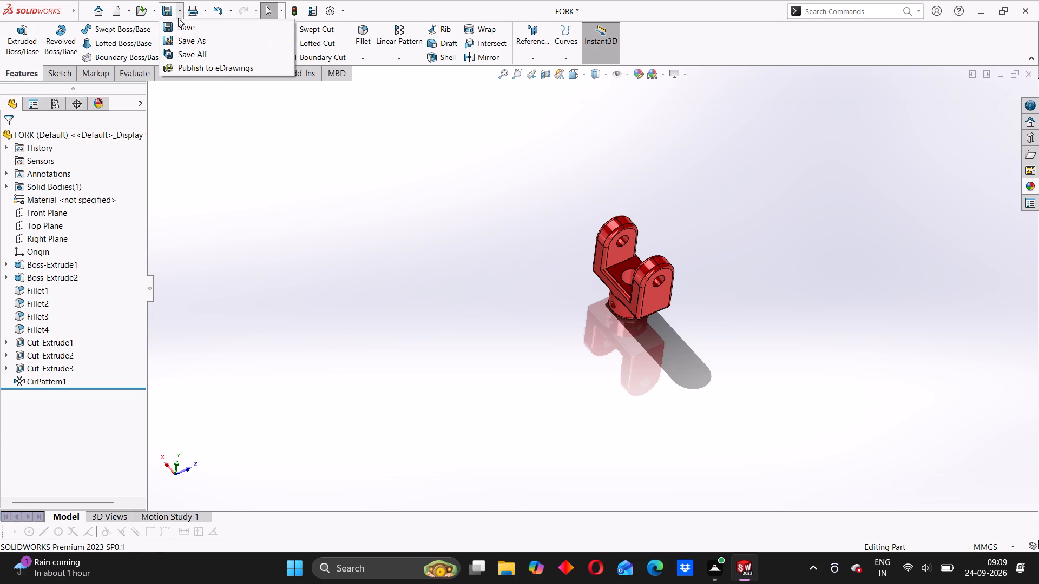
left_click(179, 38)
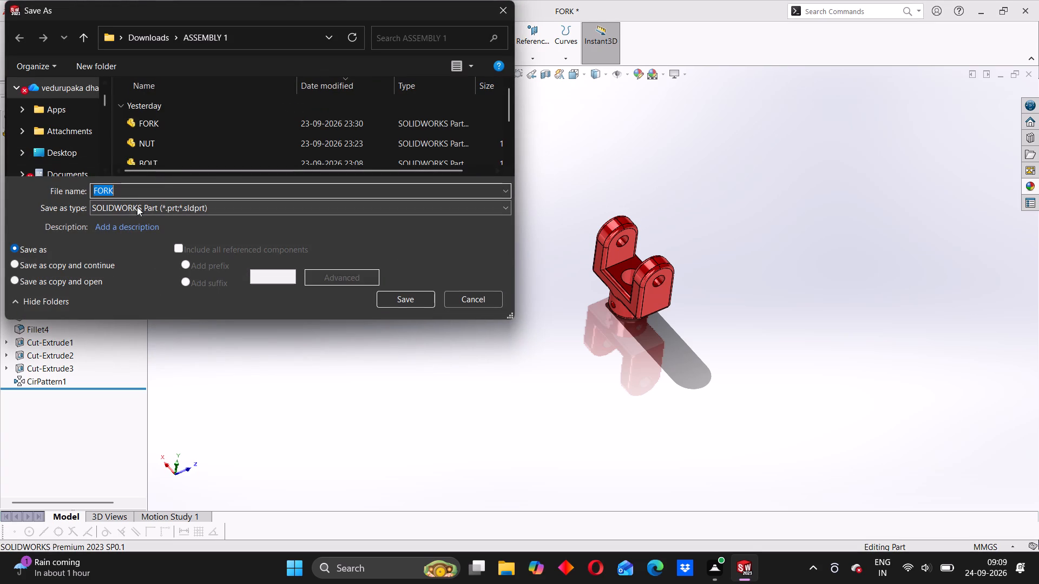
scroll(176, 139, "down", 6)
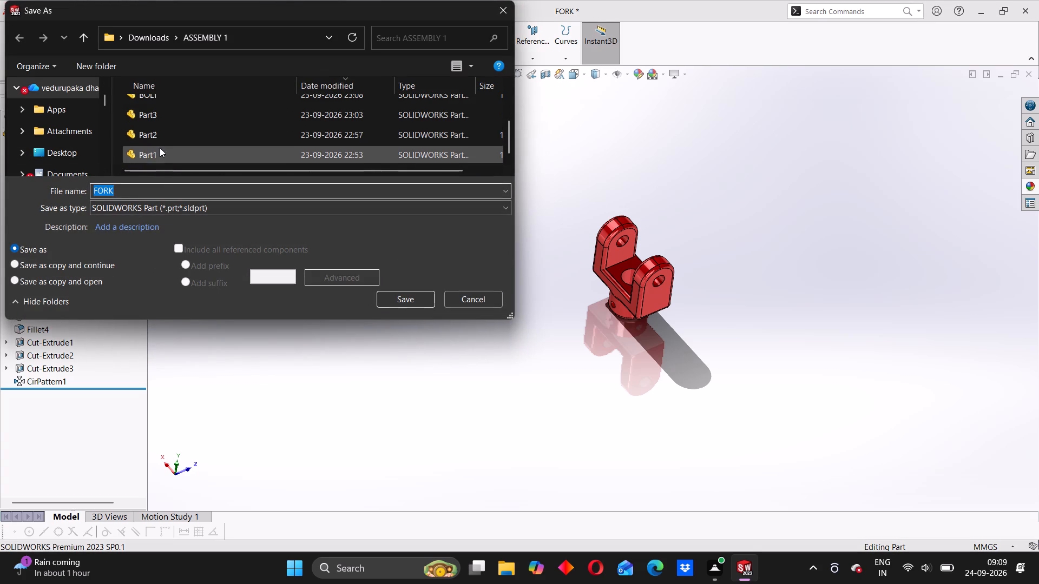
scroll(160, 148, "up", 4)
left_click(159, 127)
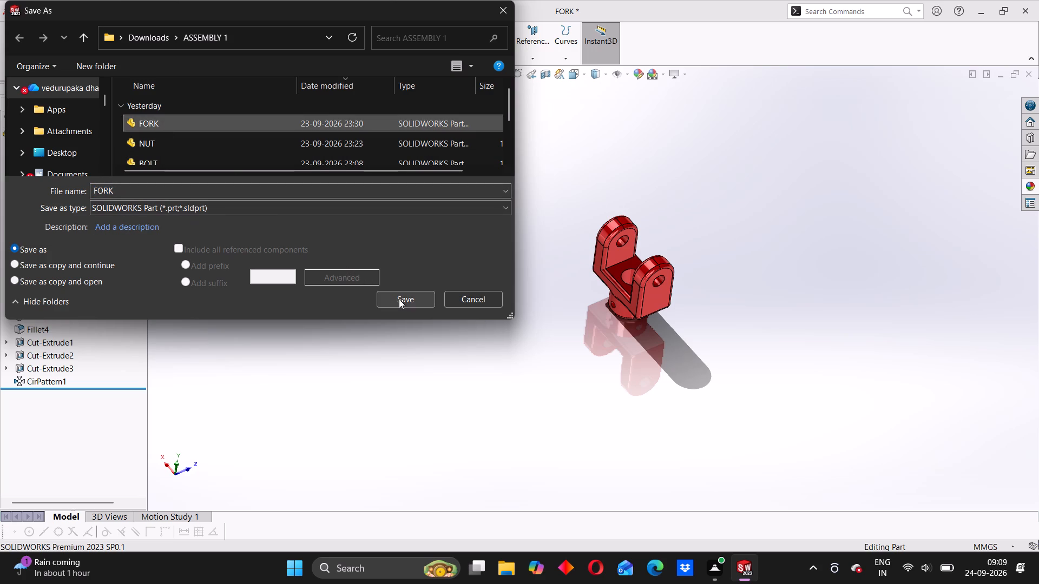
left_click(398, 299)
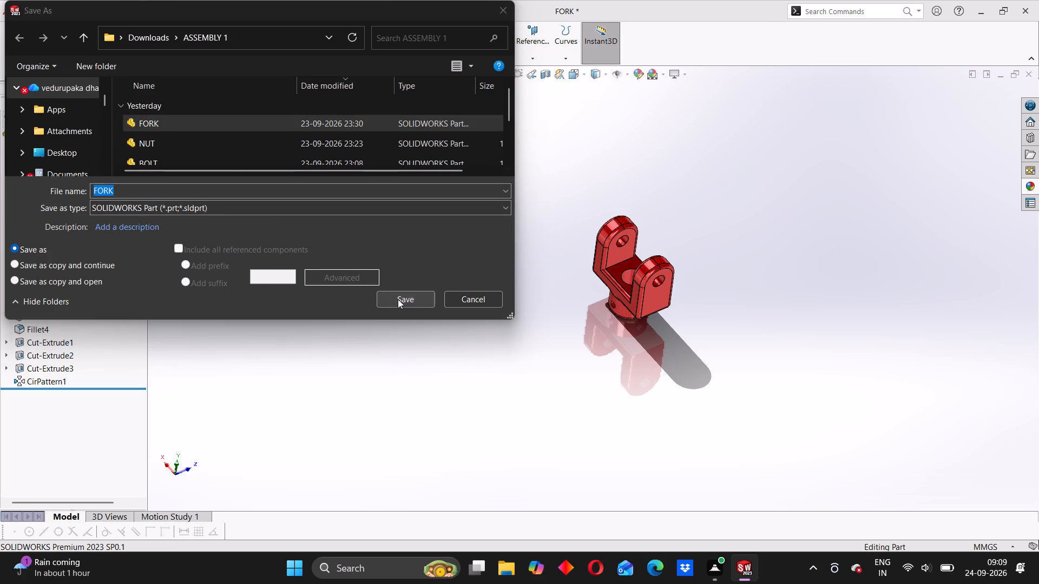
left_click(555, 281)
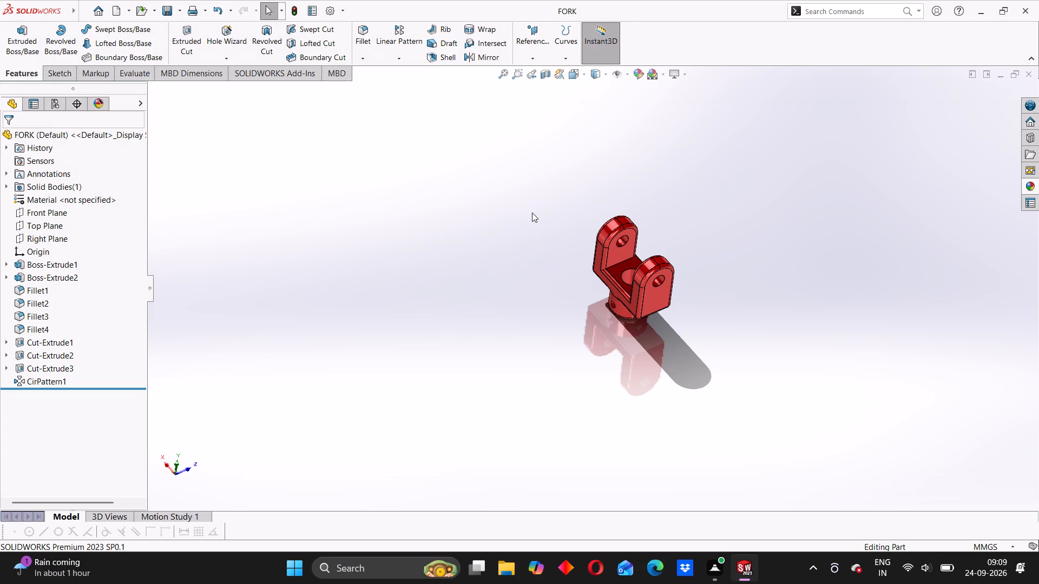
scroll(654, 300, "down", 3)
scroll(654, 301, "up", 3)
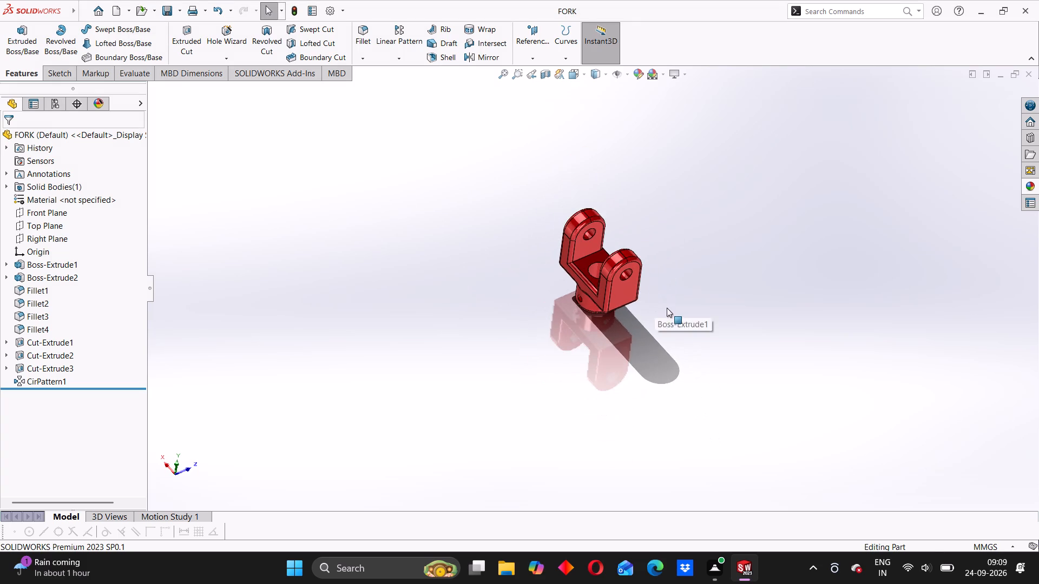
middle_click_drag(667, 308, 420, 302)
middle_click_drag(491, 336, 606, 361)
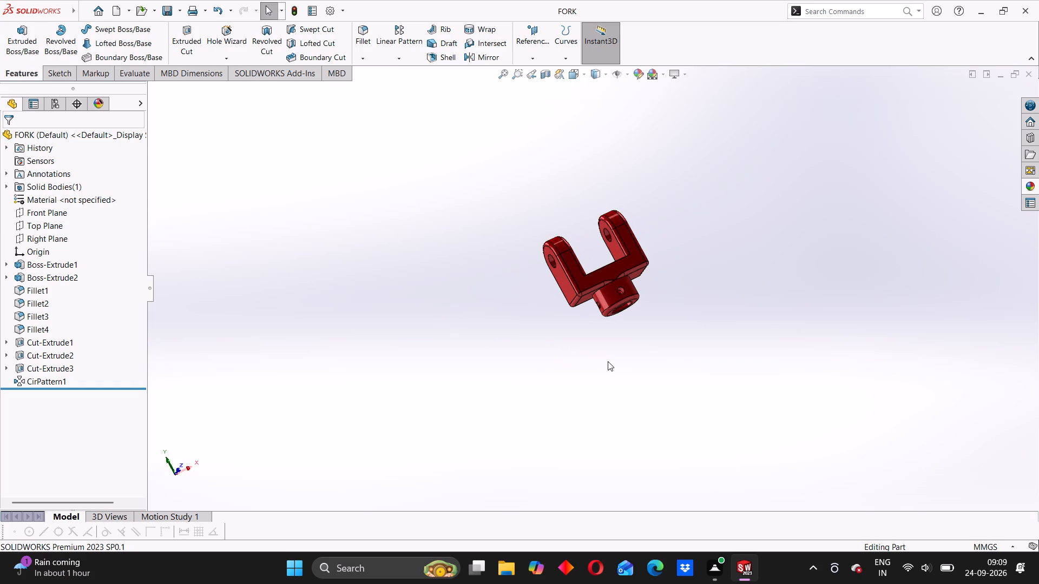
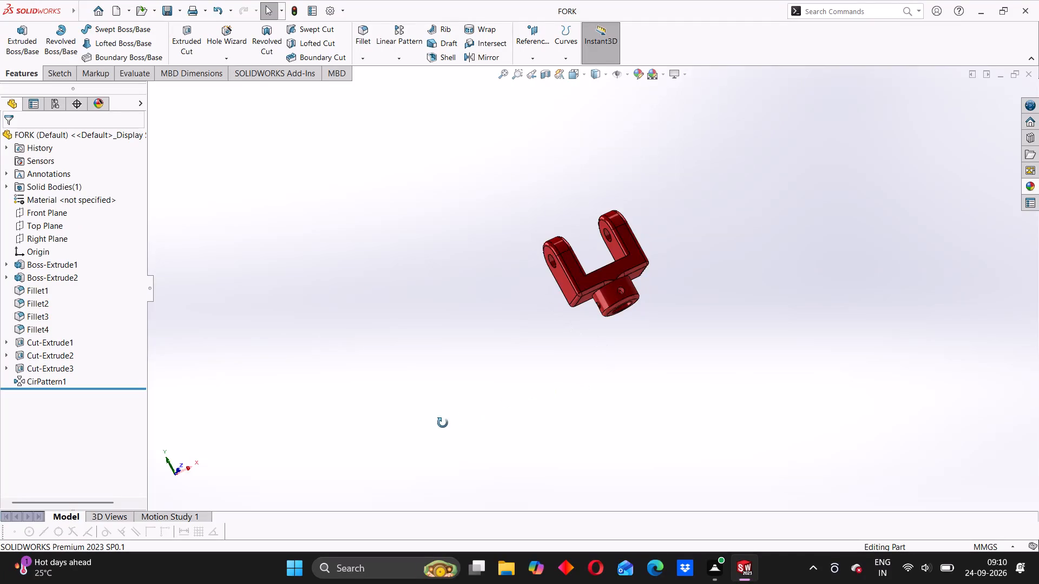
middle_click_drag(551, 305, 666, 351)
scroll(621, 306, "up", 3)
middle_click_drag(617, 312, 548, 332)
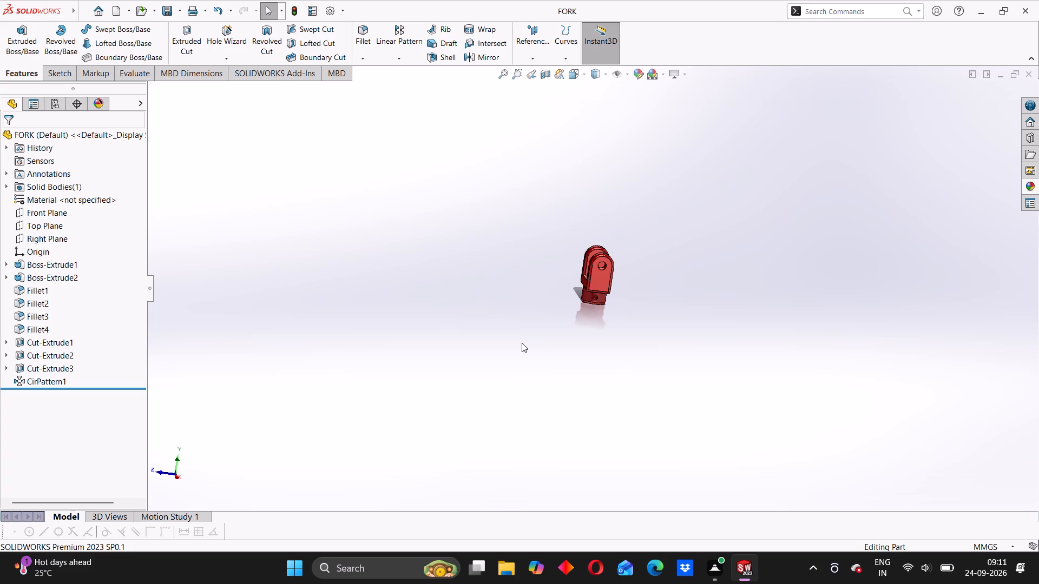
Close and restart SOLIDWORKS 2023, and create a new assembly document.
left_click(1021, 14)
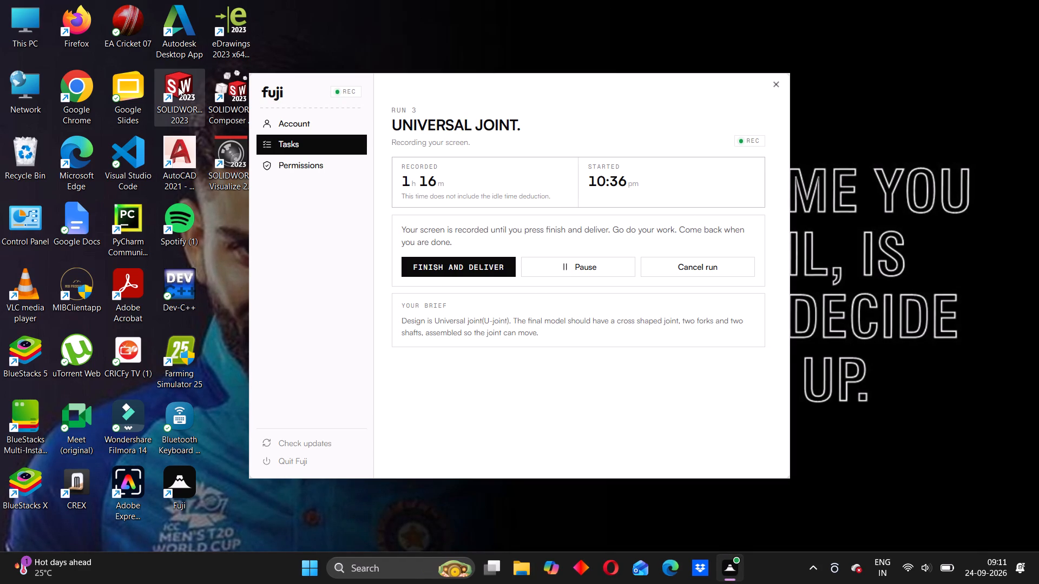
double_click(176, 81)
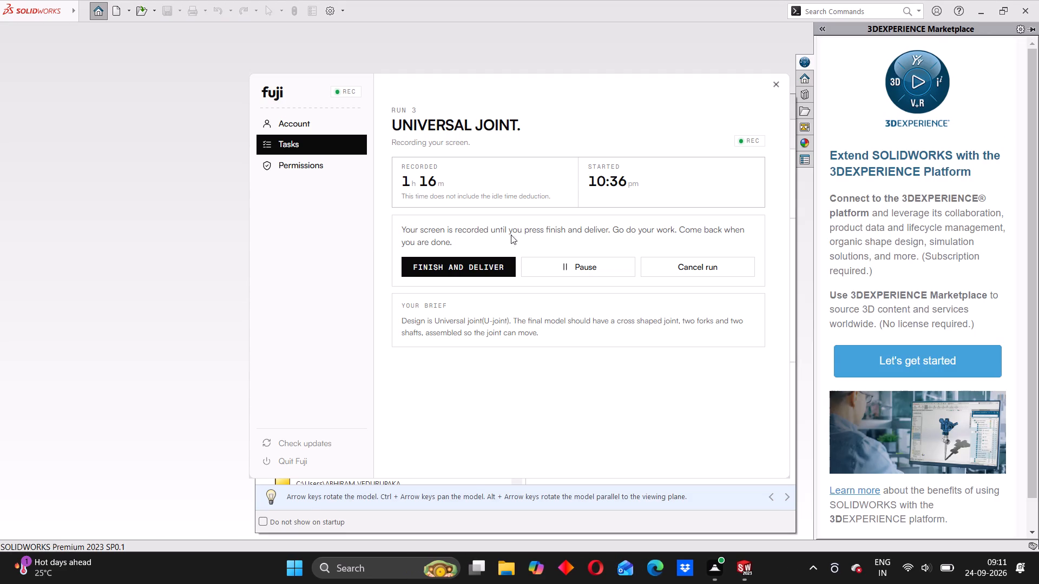
left_click(196, 254)
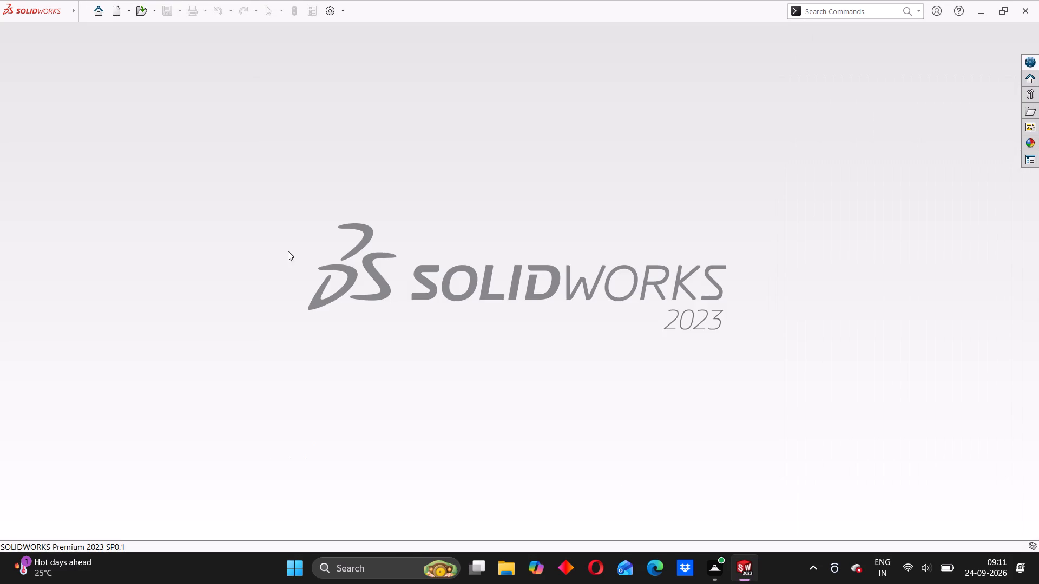
left_click(96, 12)
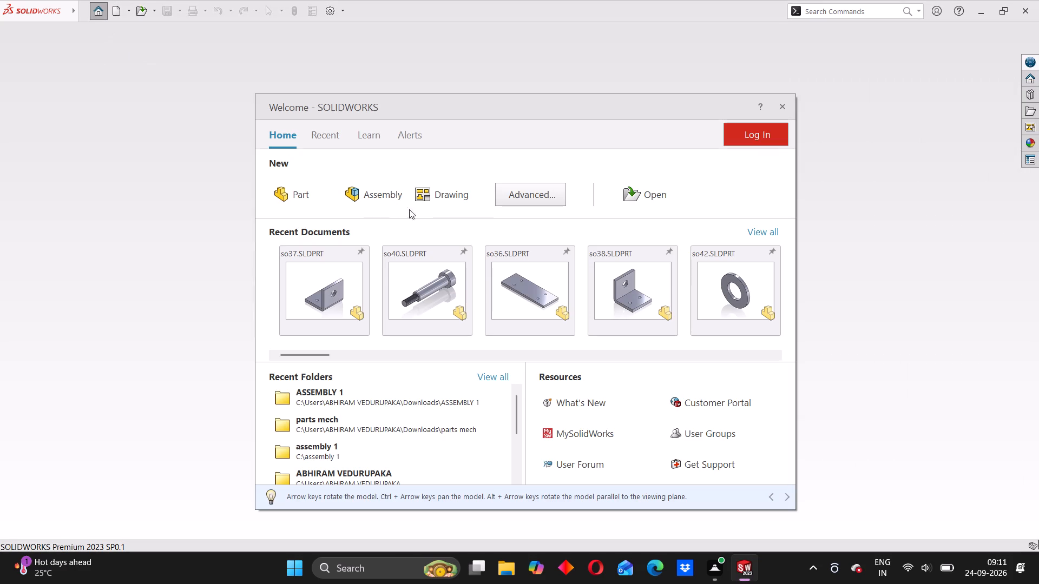
left_click(383, 200)
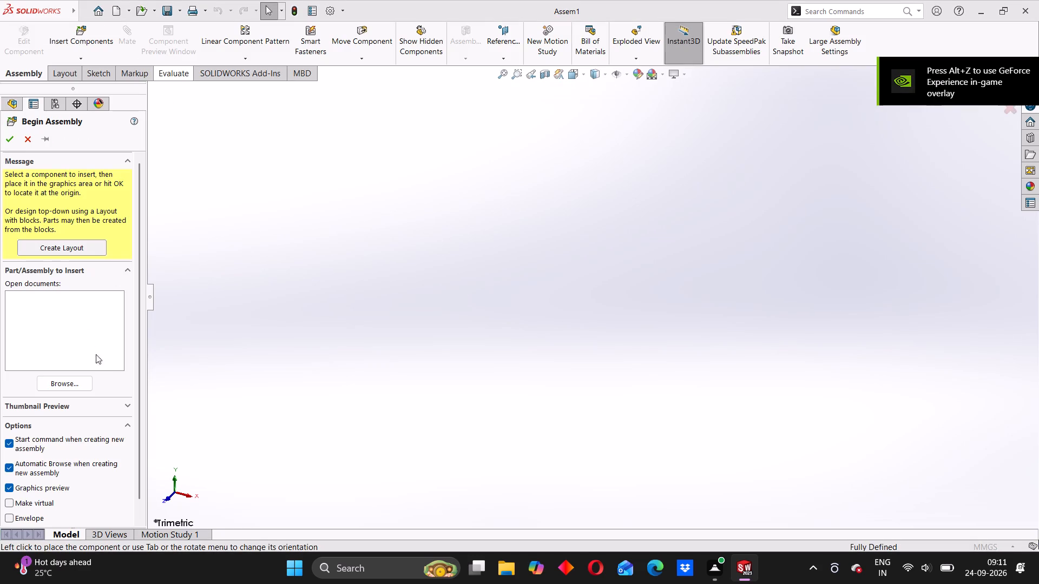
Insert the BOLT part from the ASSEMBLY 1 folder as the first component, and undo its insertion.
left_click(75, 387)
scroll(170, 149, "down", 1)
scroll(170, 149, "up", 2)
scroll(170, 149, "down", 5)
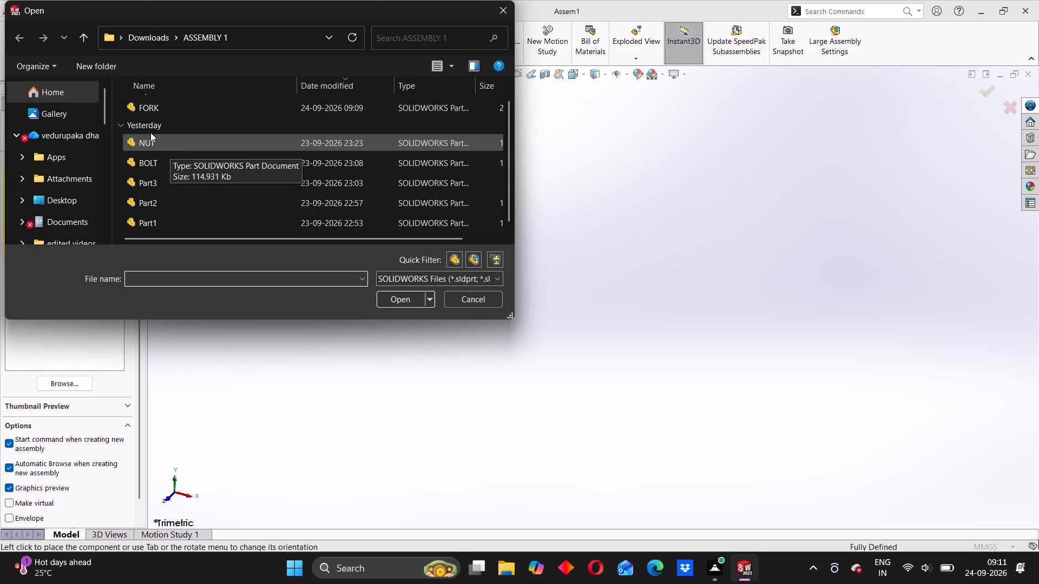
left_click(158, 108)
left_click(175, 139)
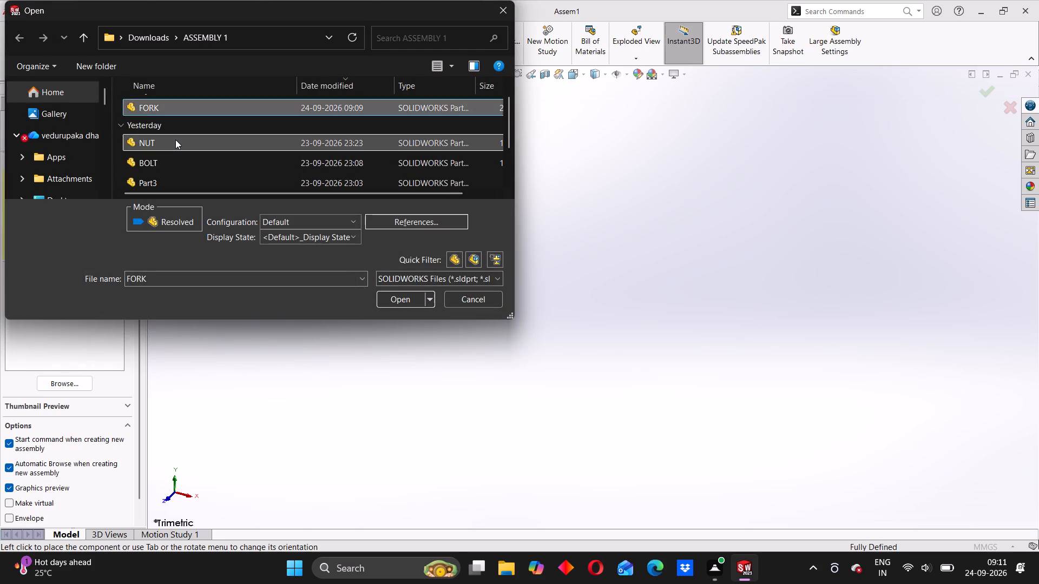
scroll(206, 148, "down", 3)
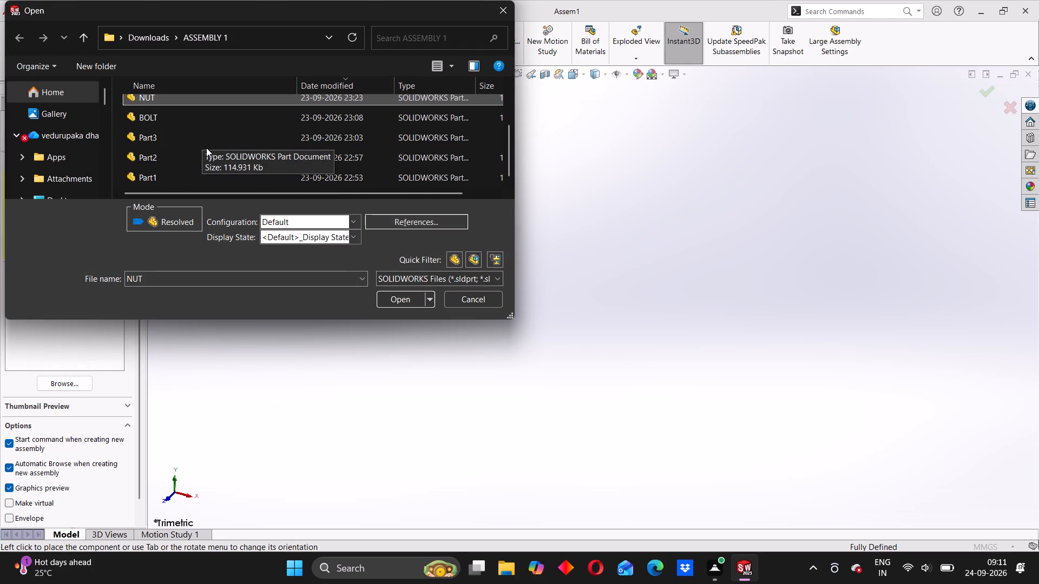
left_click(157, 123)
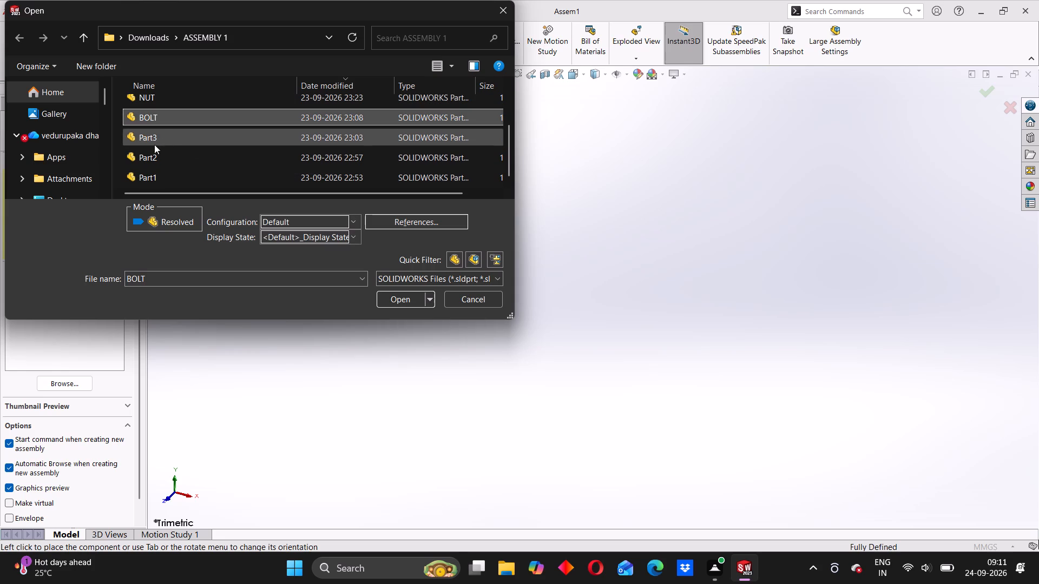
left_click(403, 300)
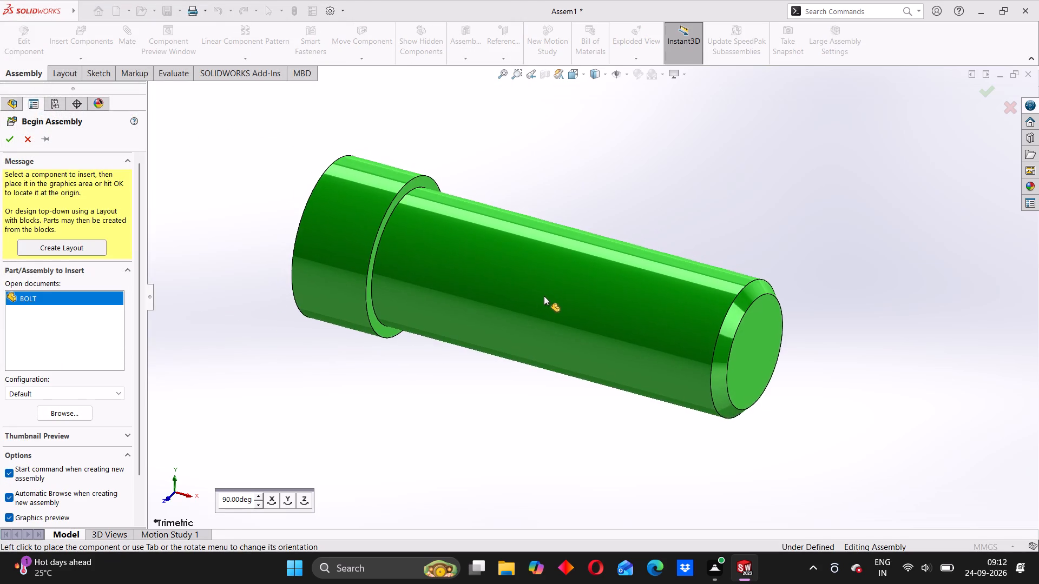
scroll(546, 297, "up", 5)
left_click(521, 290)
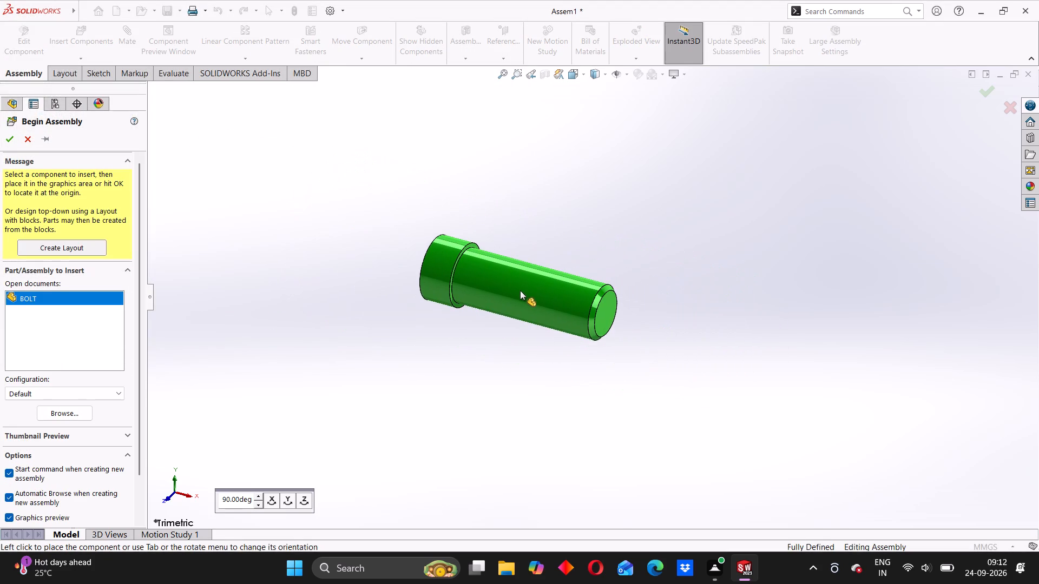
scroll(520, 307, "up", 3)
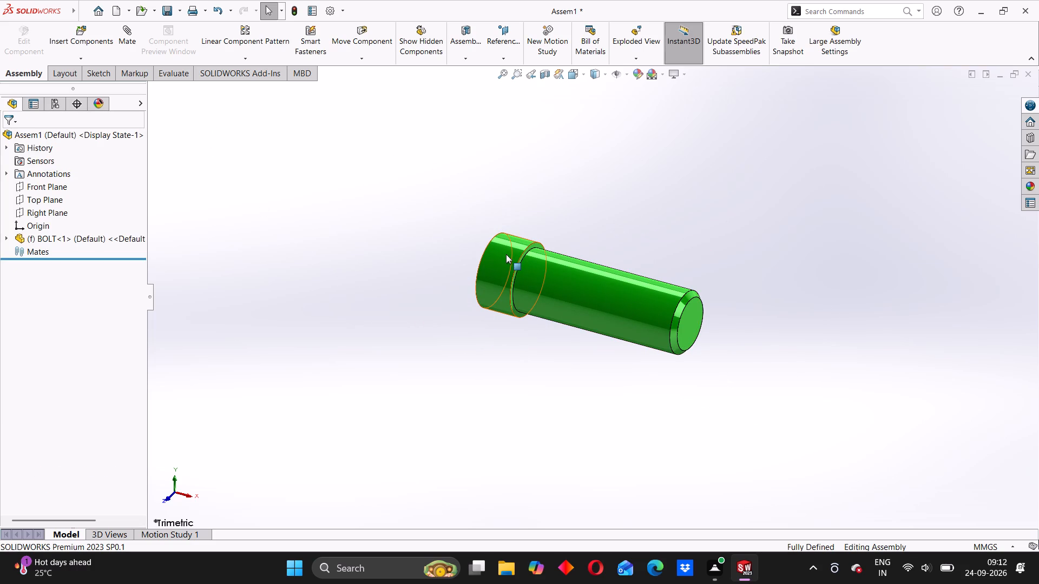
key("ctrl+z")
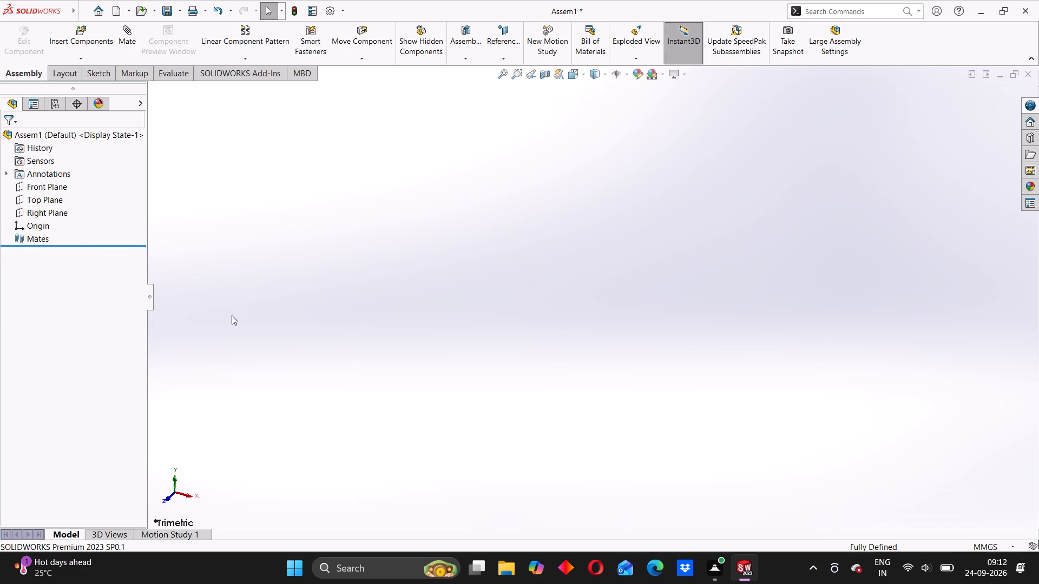
Insert the FORK part from the ASSEMBLY 1 folder and place it as the first component of the assembly.
left_click(78, 47)
left_click(61, 375)
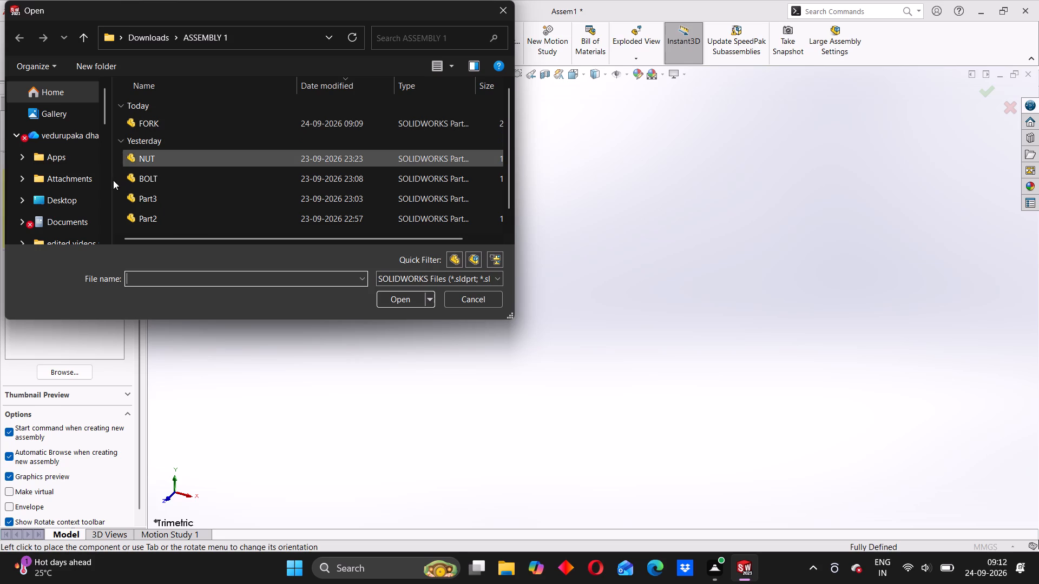
left_click(142, 128)
left_click(388, 300)
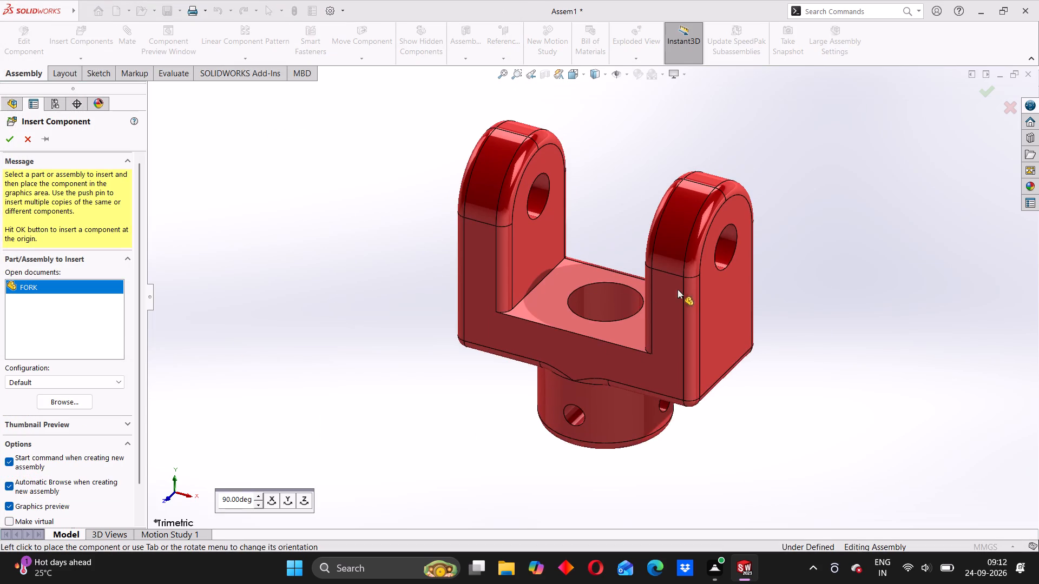
left_click(668, 292)
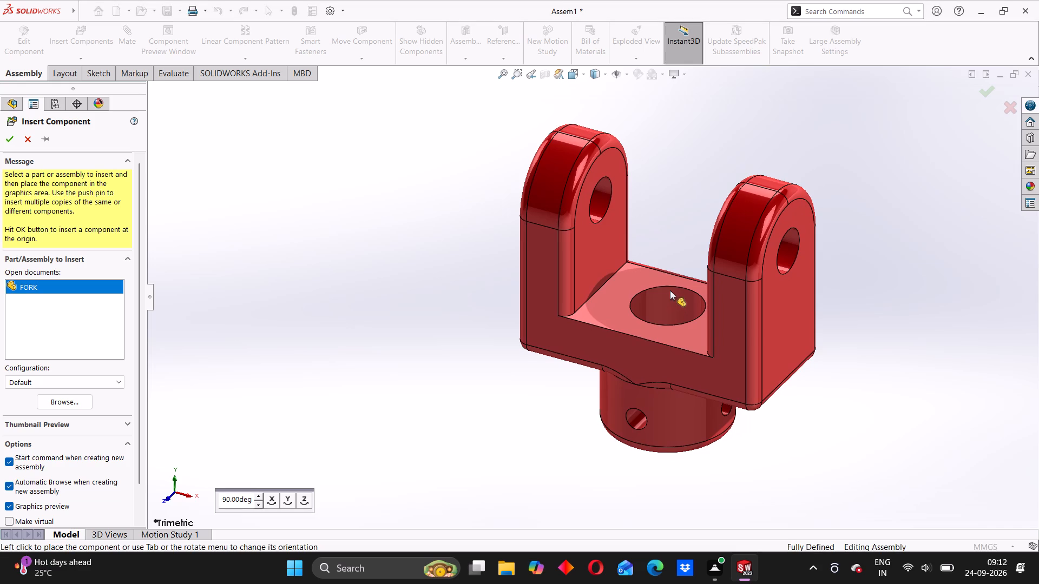
Float the fixed FORK component and move it sideways to a new place in the assembly.
left_click_drag(534, 315, 574, 273)
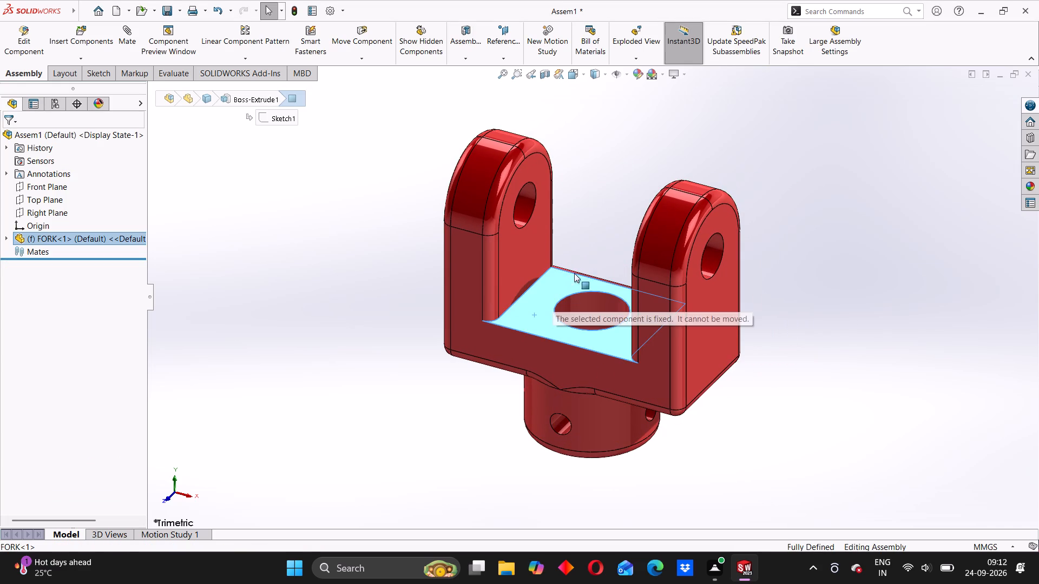
left_click_drag(574, 273, 586, 259)
left_click(413, 251)
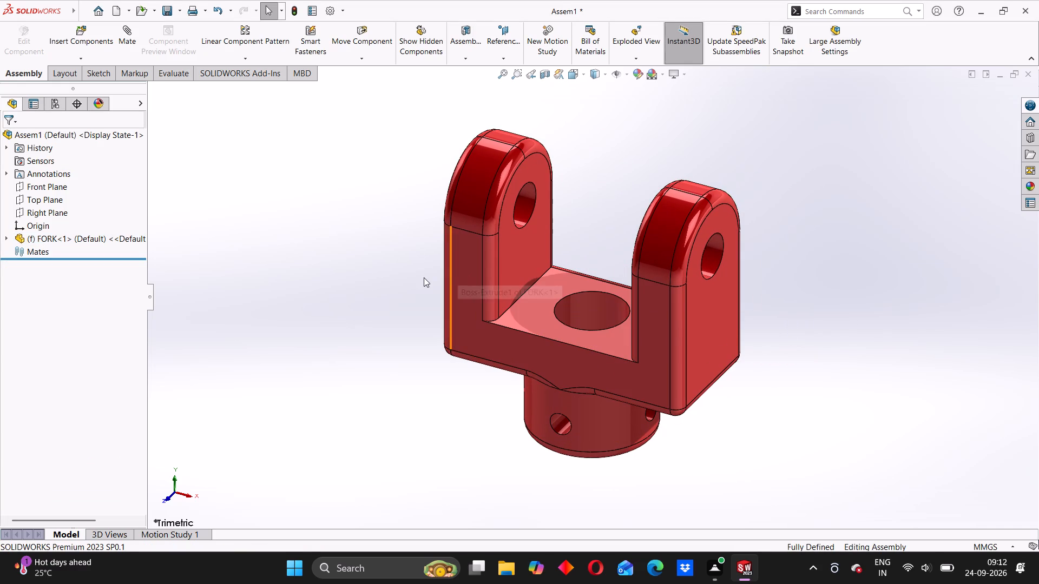
left_click_drag(424, 277, 478, 204)
left_click(396, 266)
right_click(468, 253)
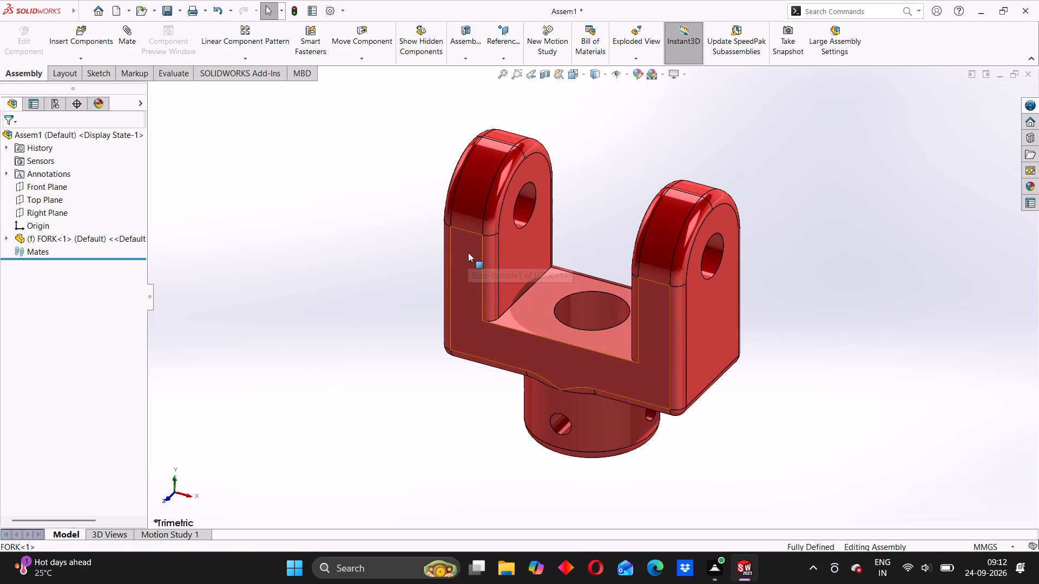
left_click(498, 343)
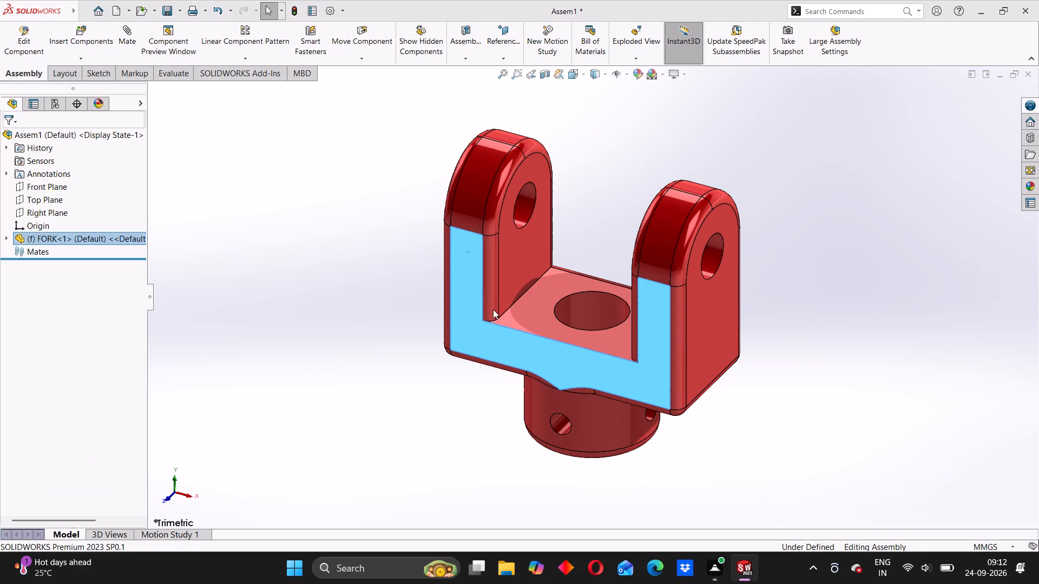
left_click_drag(466, 251, 622, 254)
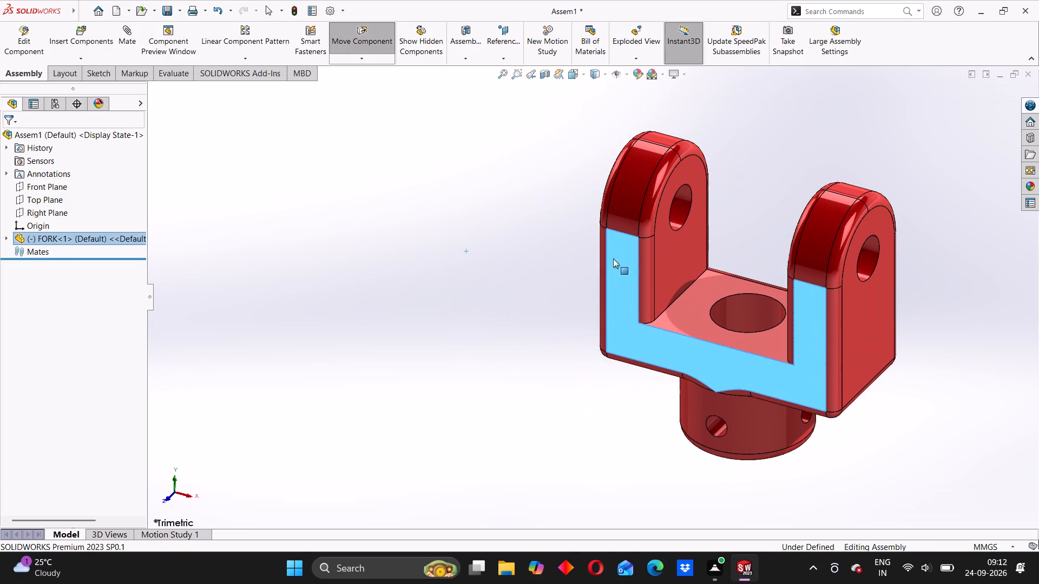
left_click(543, 273)
scroll(617, 300, "up", 3)
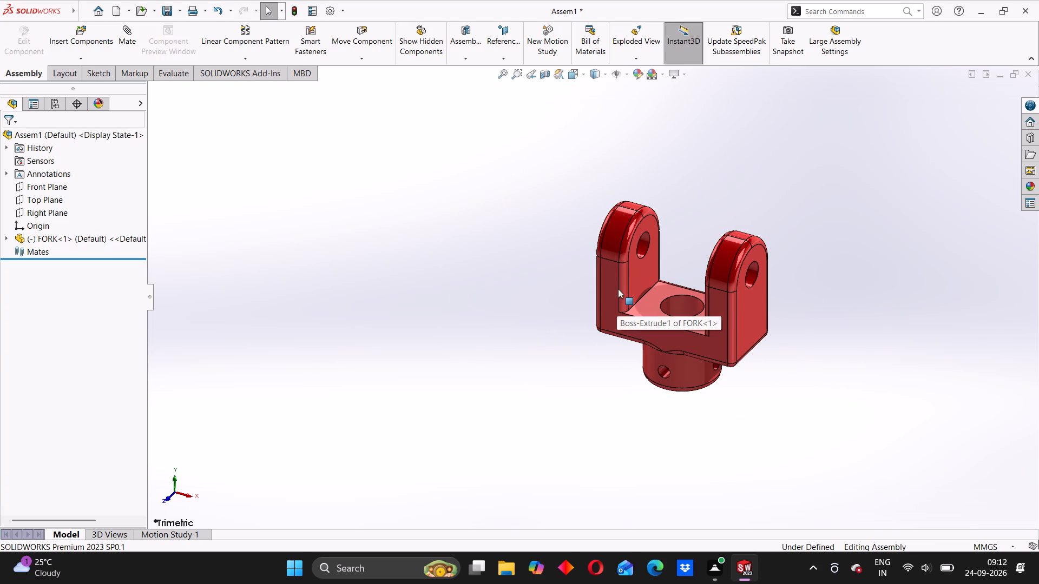
Fix the FORK component at its new position and test that it cannot be moved.
left_click(616, 289)
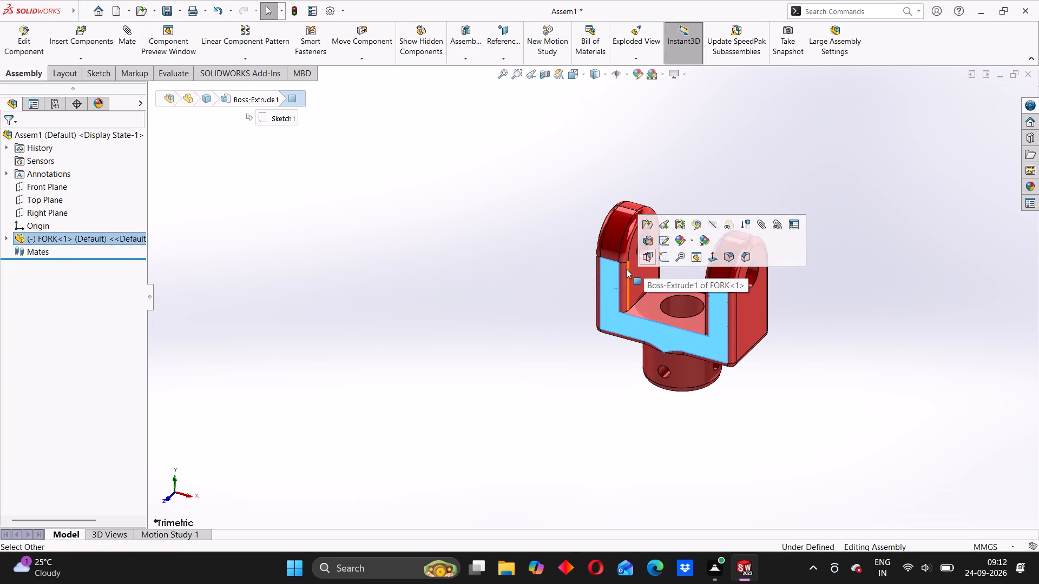
right_click(611, 275)
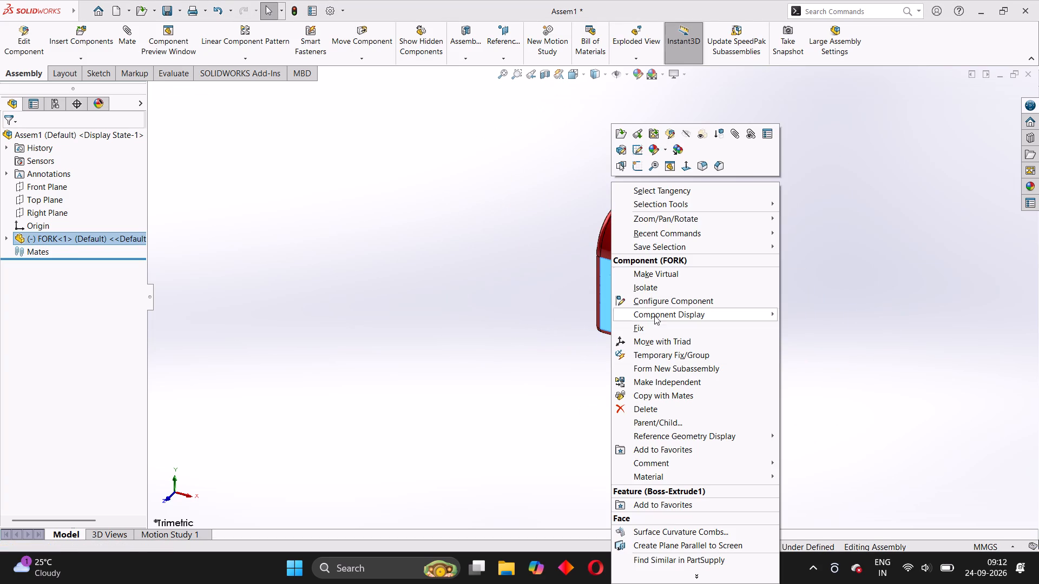
left_click(648, 329)
left_click_drag(617, 242, 663, 226)
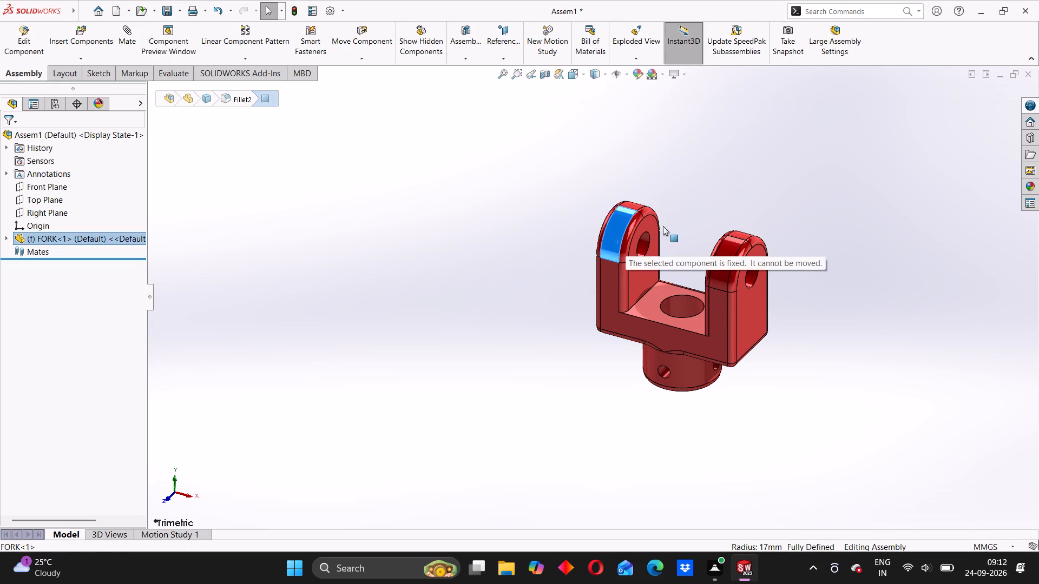
left_click_drag(663, 226, 650, 244)
left_click(554, 307)
left_click_drag(682, 310, 646, 307)
left_click(554, 359)
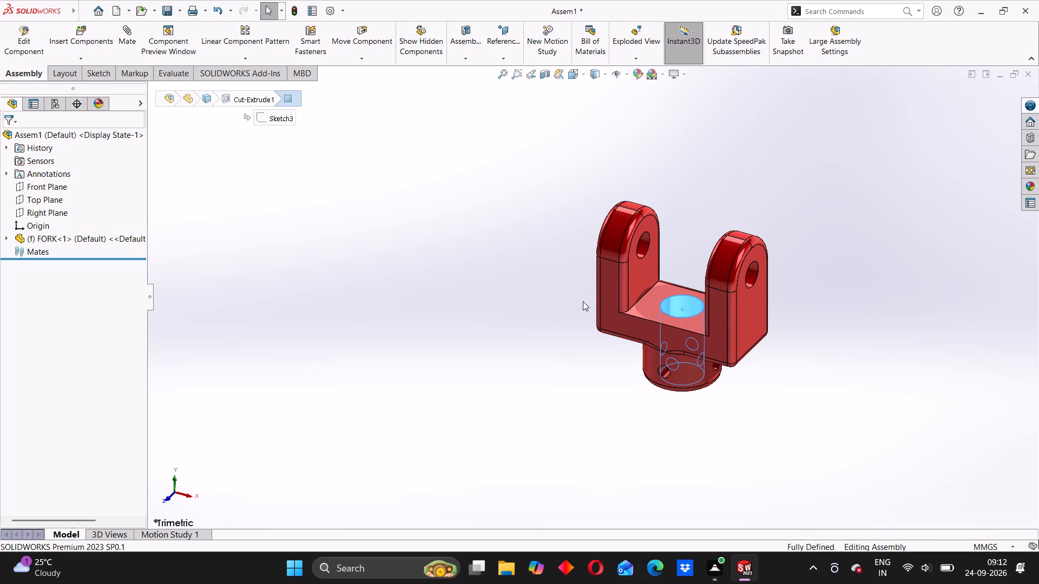
Examine the fixed fork from several angles with Rotate View, including its arms, shank and underside.
right_click(613, 284)
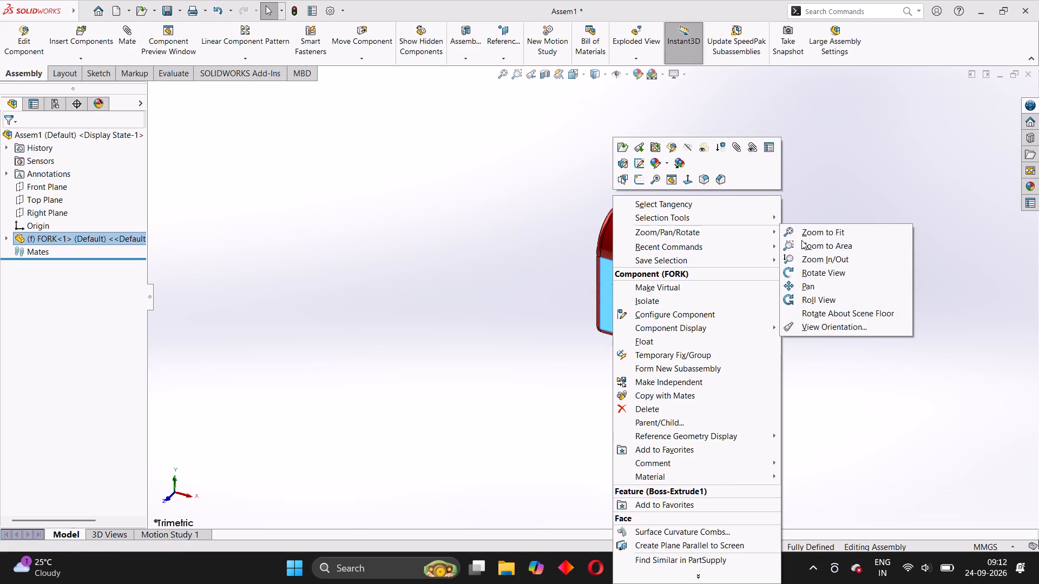
left_click(818, 270)
left_click_drag(646, 293, 684, 257)
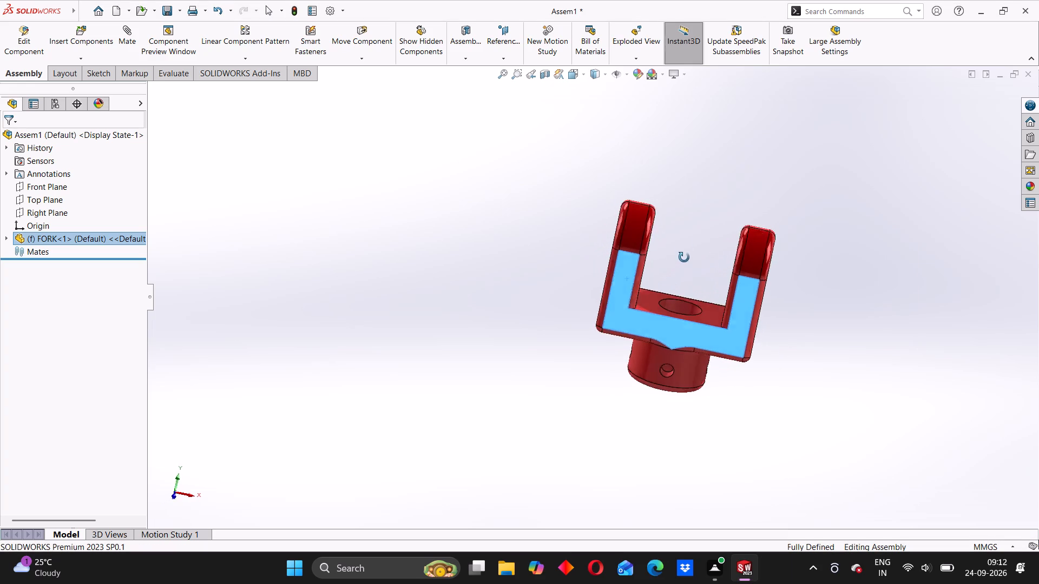
left_click_drag(684, 257, 654, 142)
left_click_drag(612, 393, 619, 342)
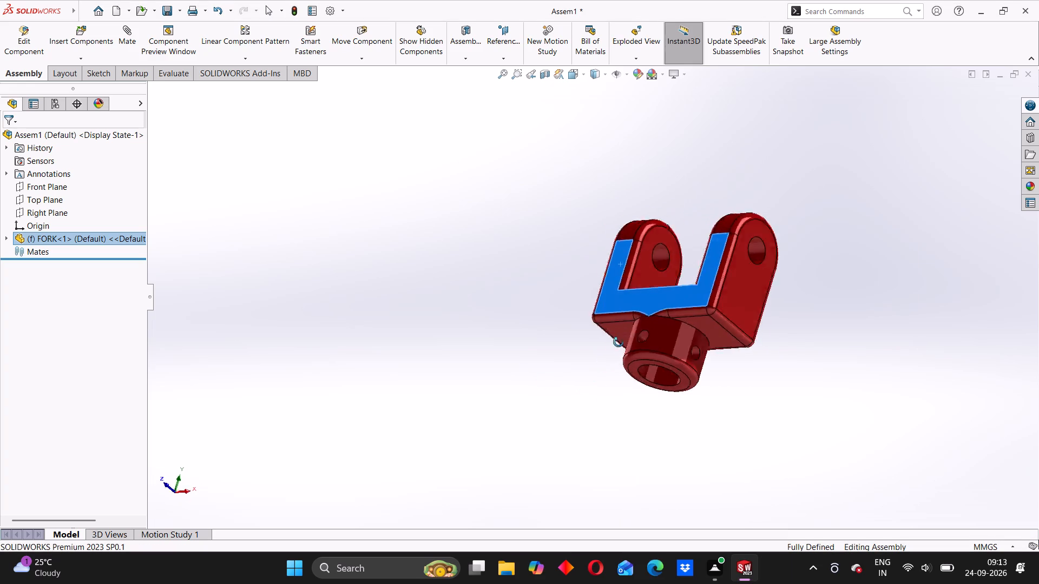
left_click_drag(619, 342, 626, 295)
scroll(726, 402, "up", 2)
middle_click_drag(742, 394, 628, 458)
scroll(618, 352, "up", 1)
left_click_drag(647, 356, 689, 366)
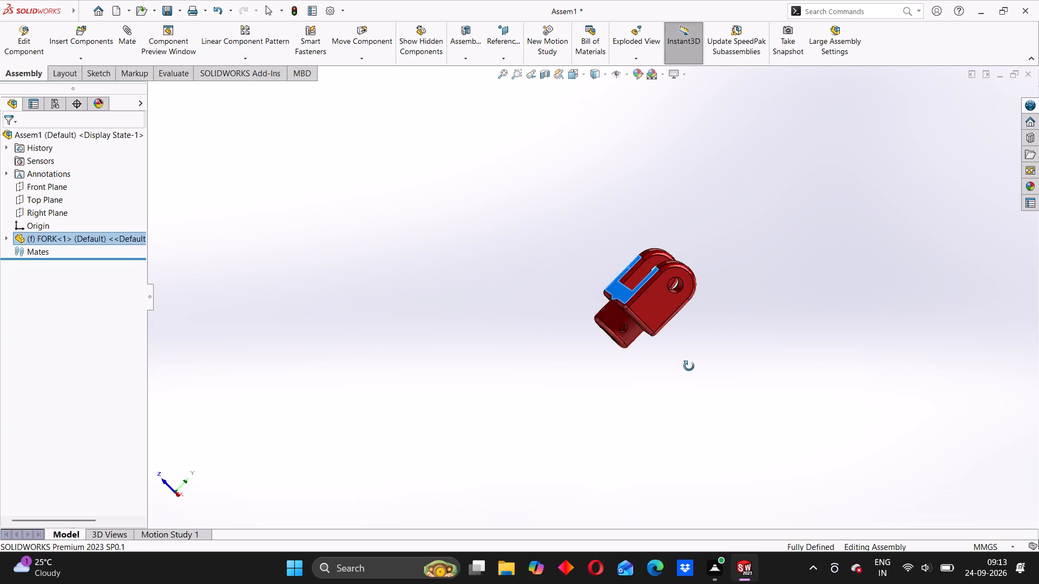
left_click_drag(689, 366, 704, 378)
left_click(569, 370)
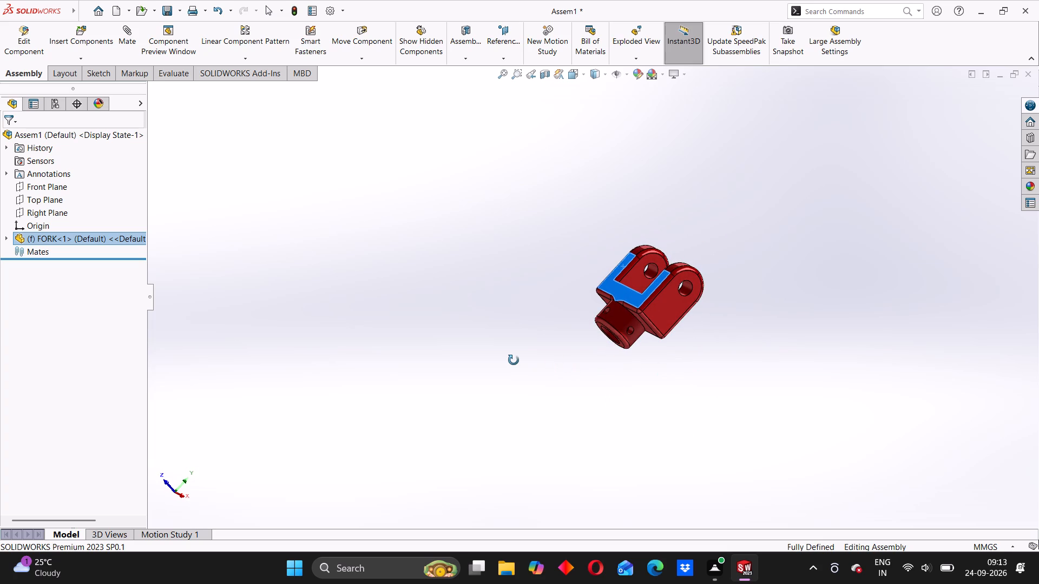
left_click(514, 356)
key("Escape")
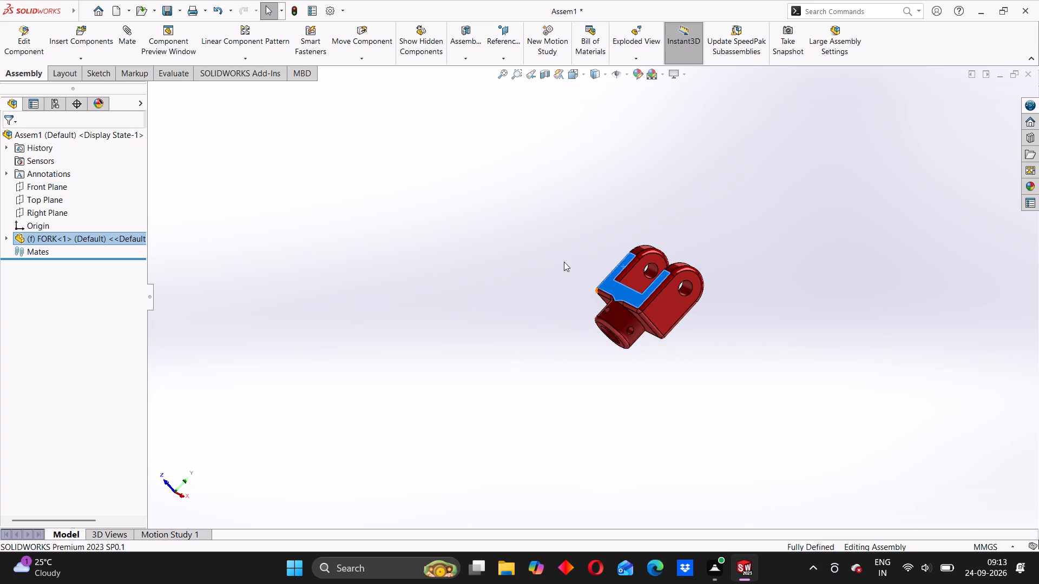
left_click(561, 262)
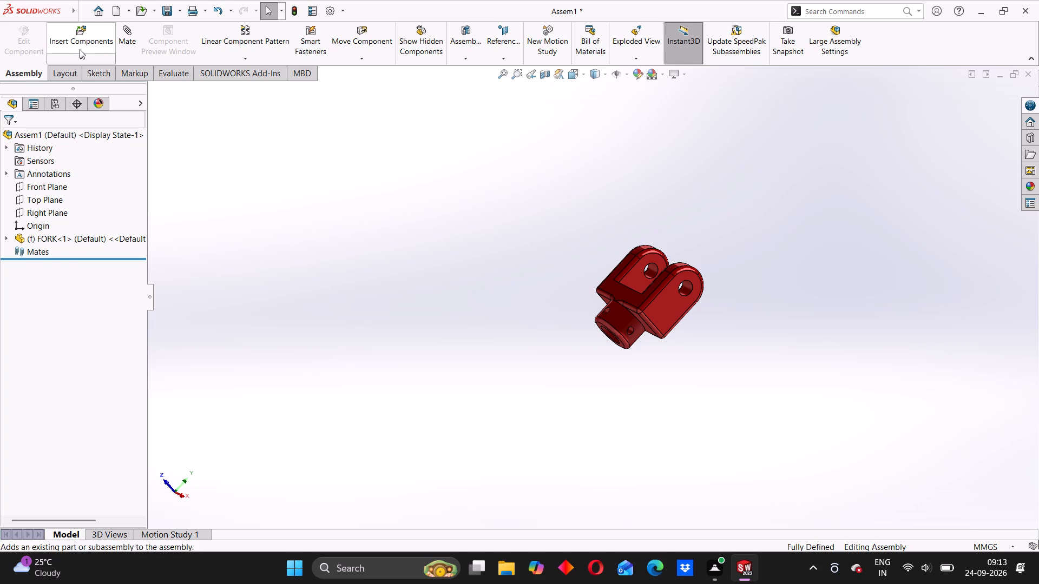
Insert Part1 from the ASSEMBLY 1 folder and place it in open space below the fork.
left_click(80, 48)
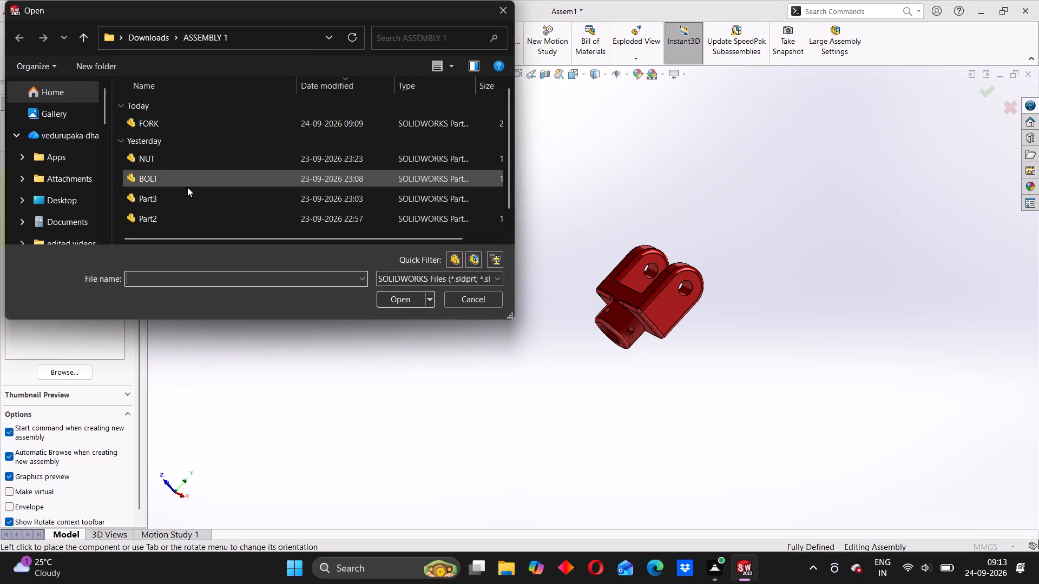
scroll(172, 169, "down", 2)
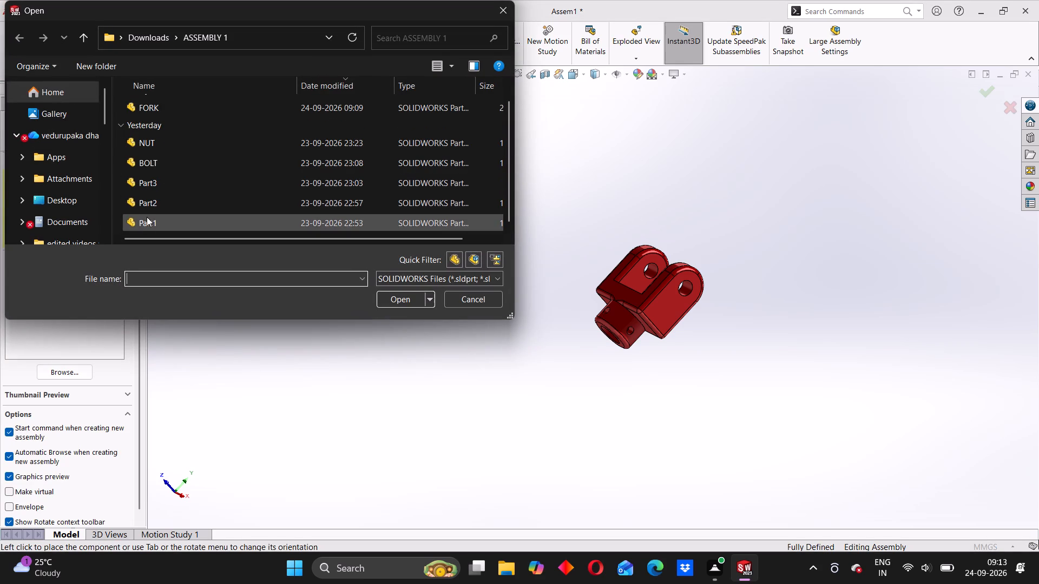
left_click(147, 217)
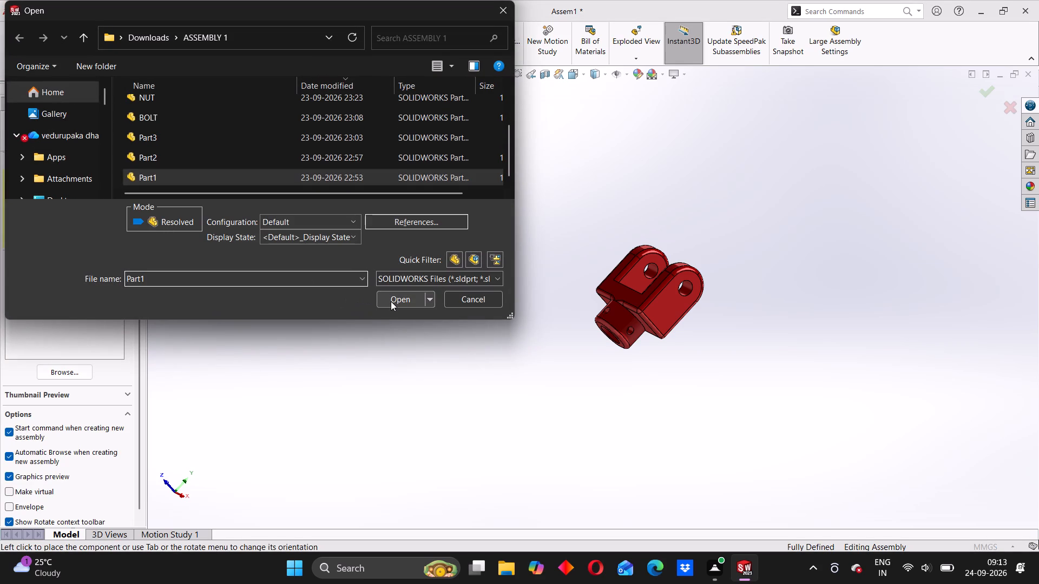
left_click(391, 301)
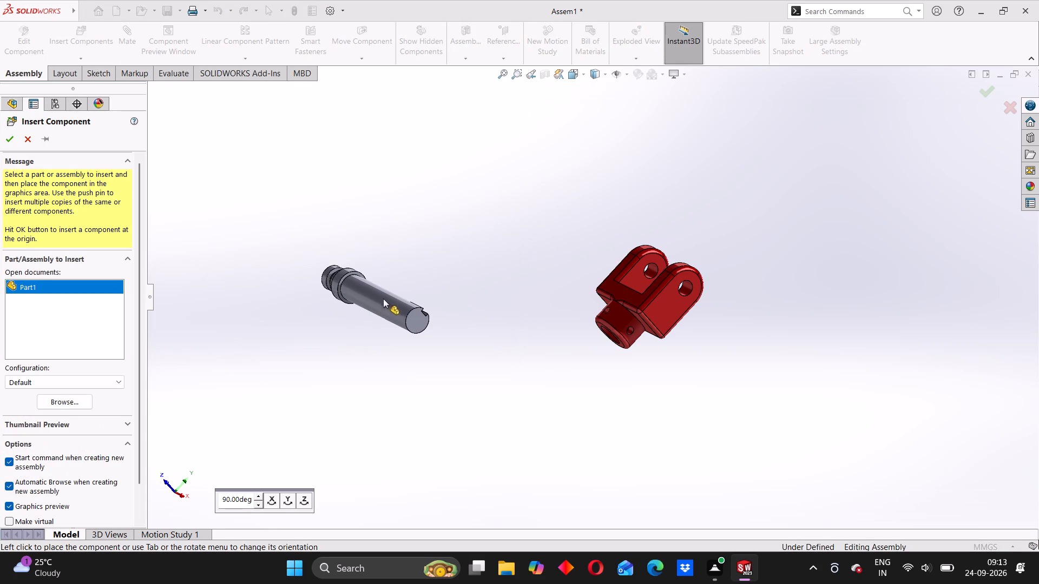
left_click_drag(515, 390, 453, 428)
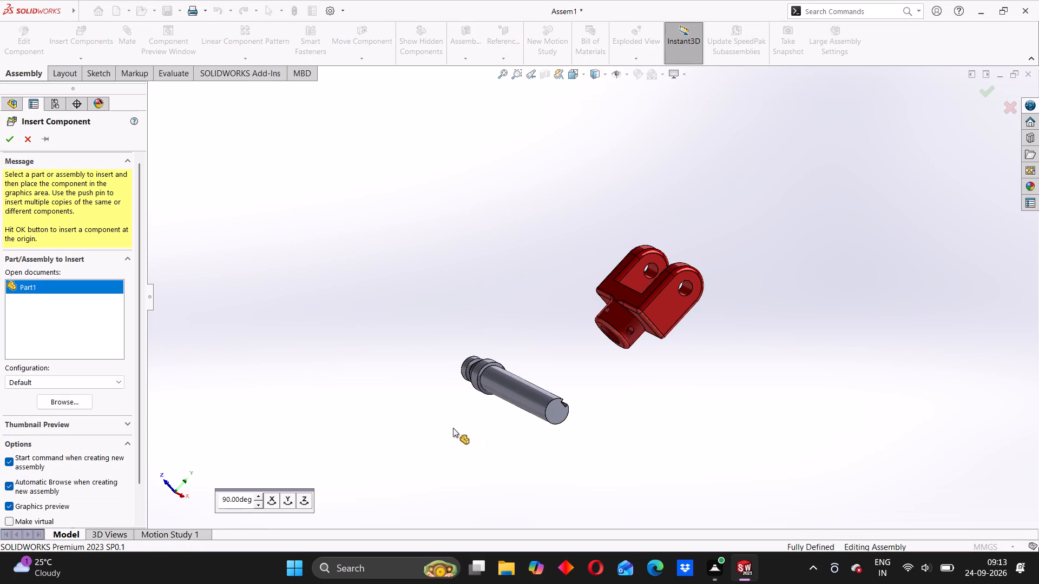
left_click(497, 382)
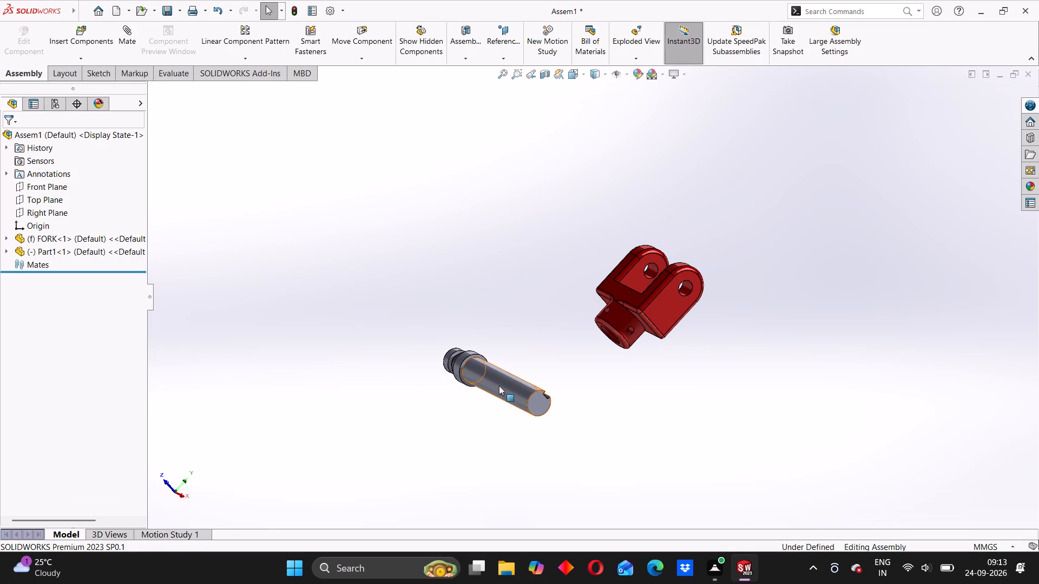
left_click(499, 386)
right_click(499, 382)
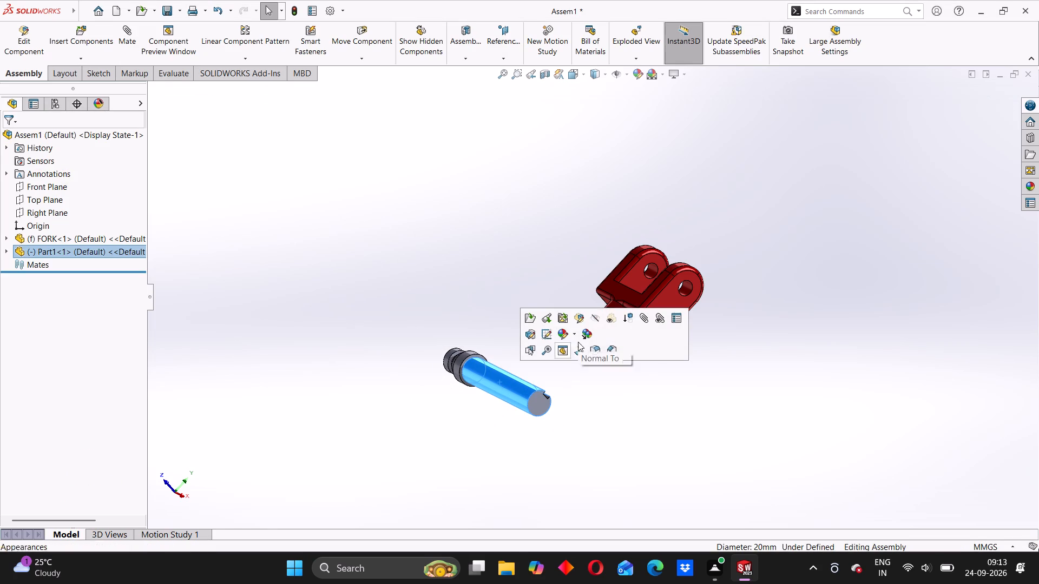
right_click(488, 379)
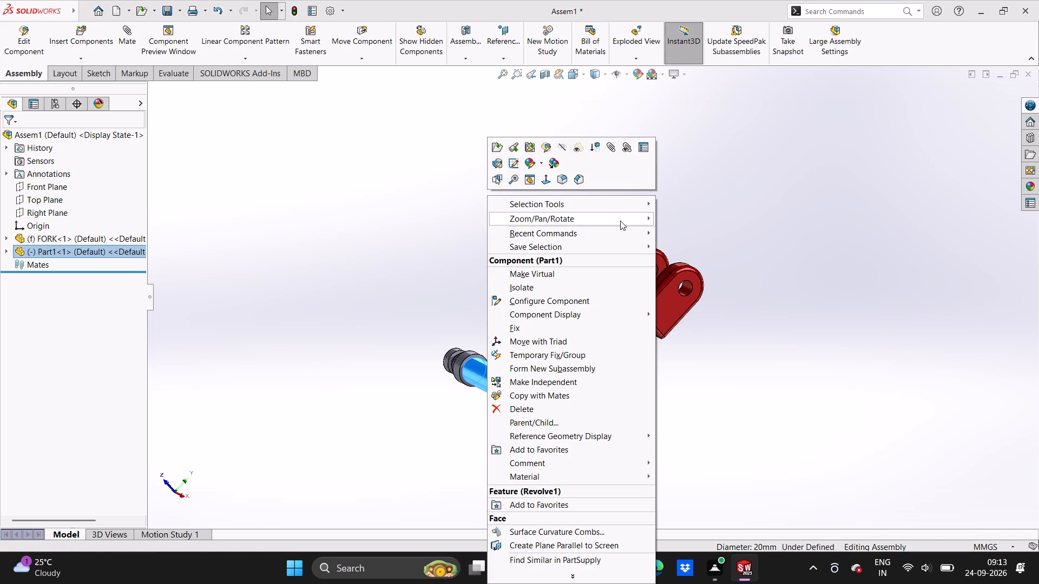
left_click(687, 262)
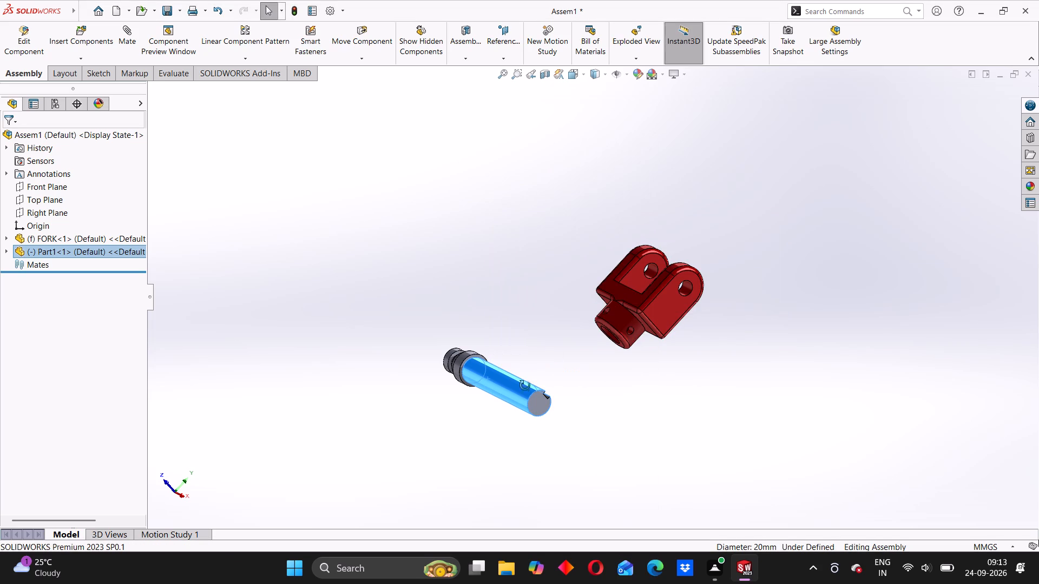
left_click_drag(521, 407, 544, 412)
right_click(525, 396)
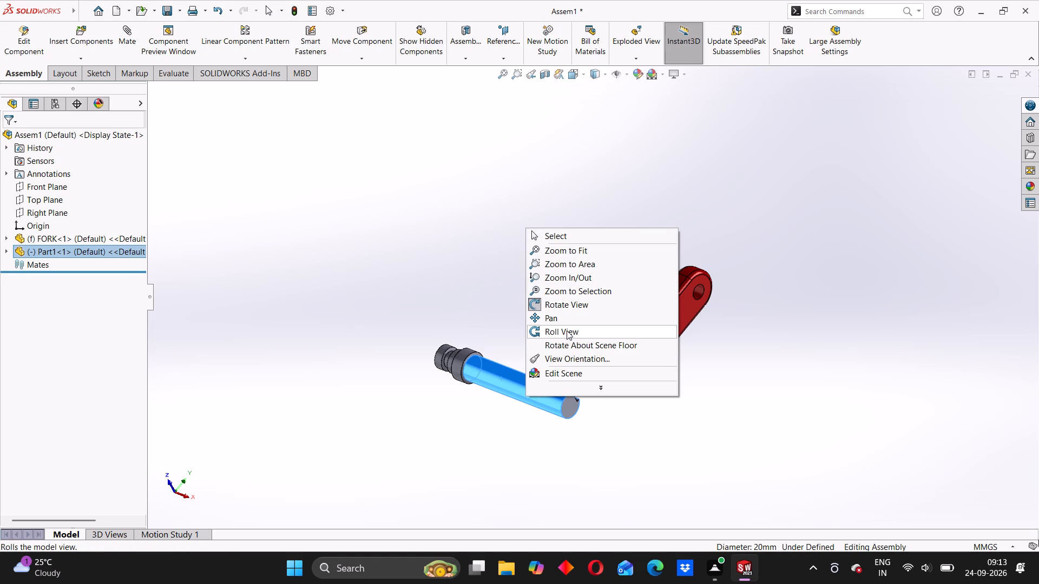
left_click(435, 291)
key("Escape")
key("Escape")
Move the Part1 shaft freely to a spot just below the fork's shank.
scroll(507, 376, "down", 3)
scroll(507, 376, "up", 3)
left_click_drag(530, 334, 519, 351)
left_click_drag(519, 351, 517, 373)
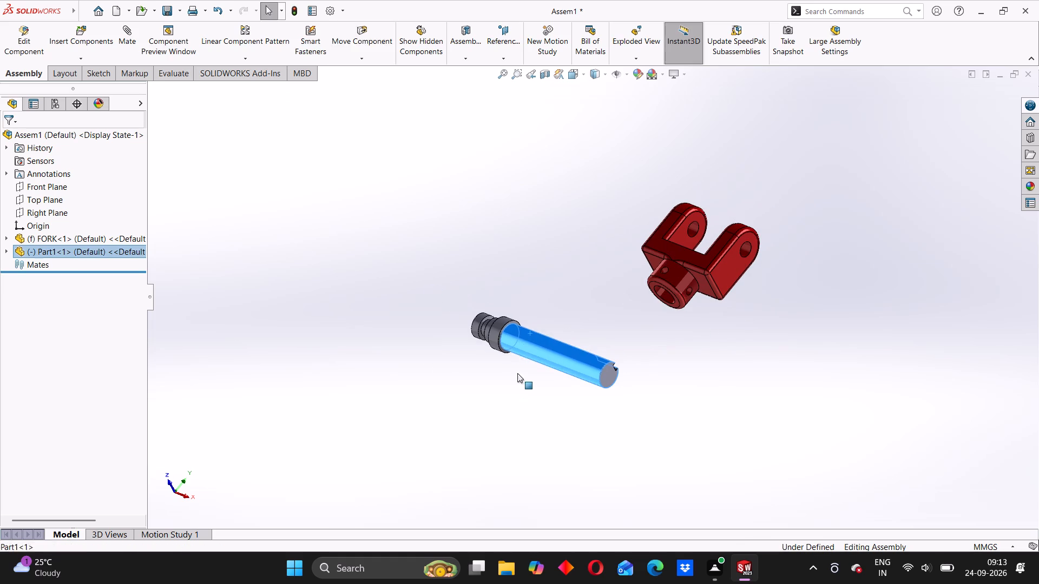
left_click_drag(517, 373, 564, 407)
scroll(592, 336, "down", 2)
scroll(592, 336, "up", 2)
scroll(557, 373, "up", 1)
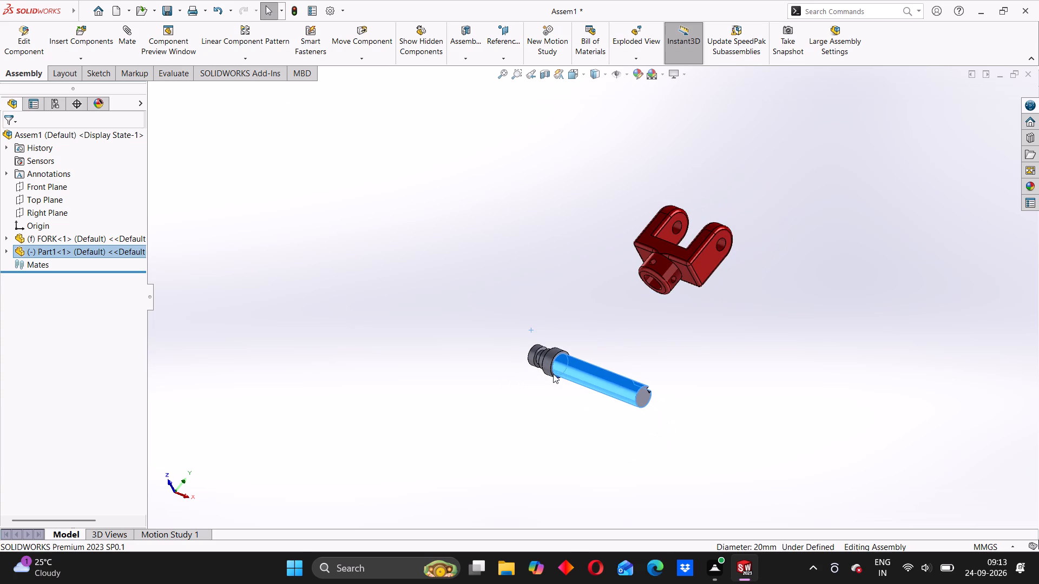
left_click_drag(544, 375, 588, 354)
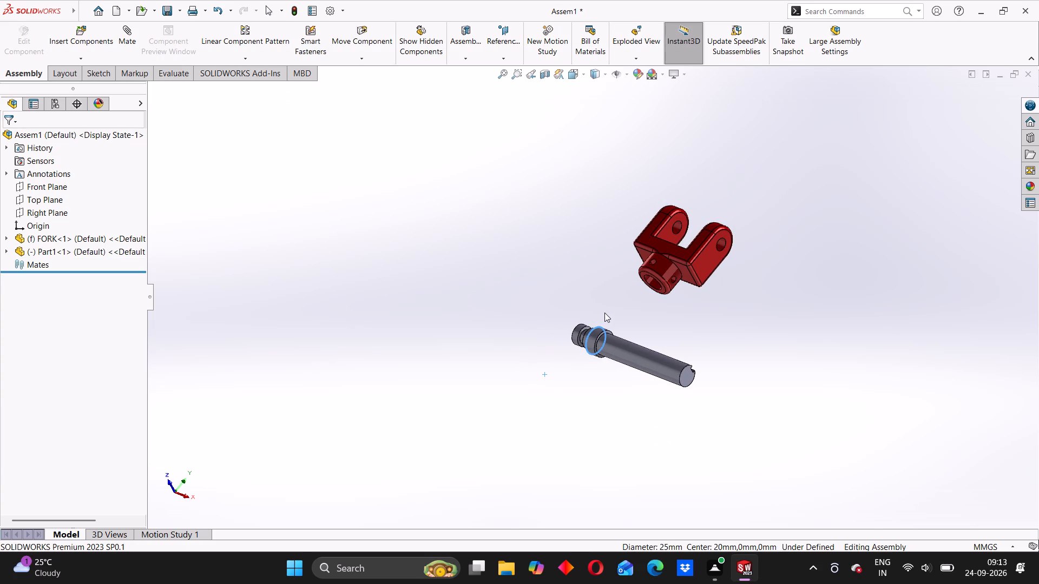
Add a Coincident mate between the circular edge of the fork shank's bore and the end edge of Part1's grooved end.
middle_click_drag(604, 313, 763, 287)
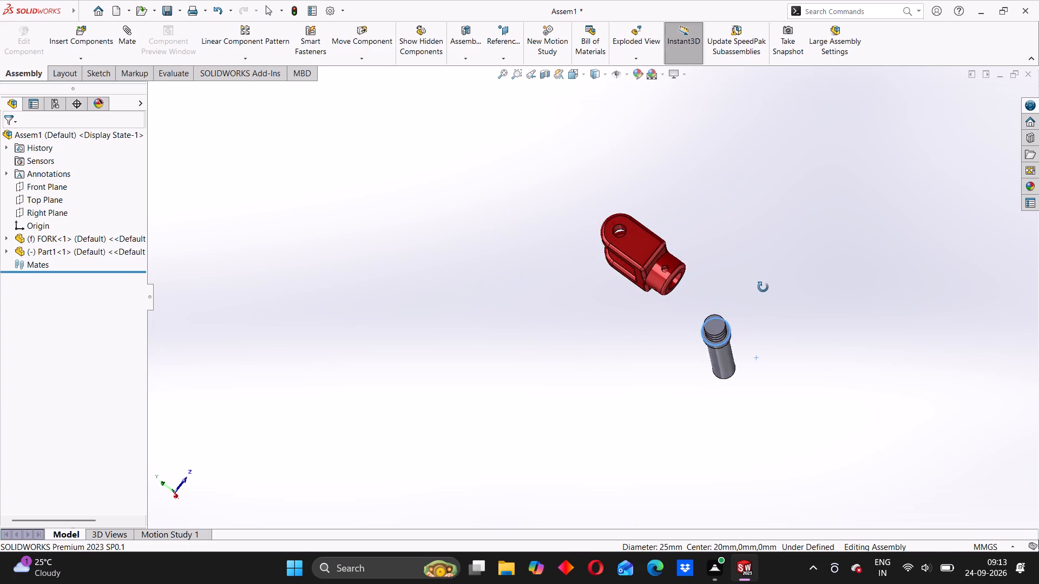
middle_click_drag(763, 287, 677, 327)
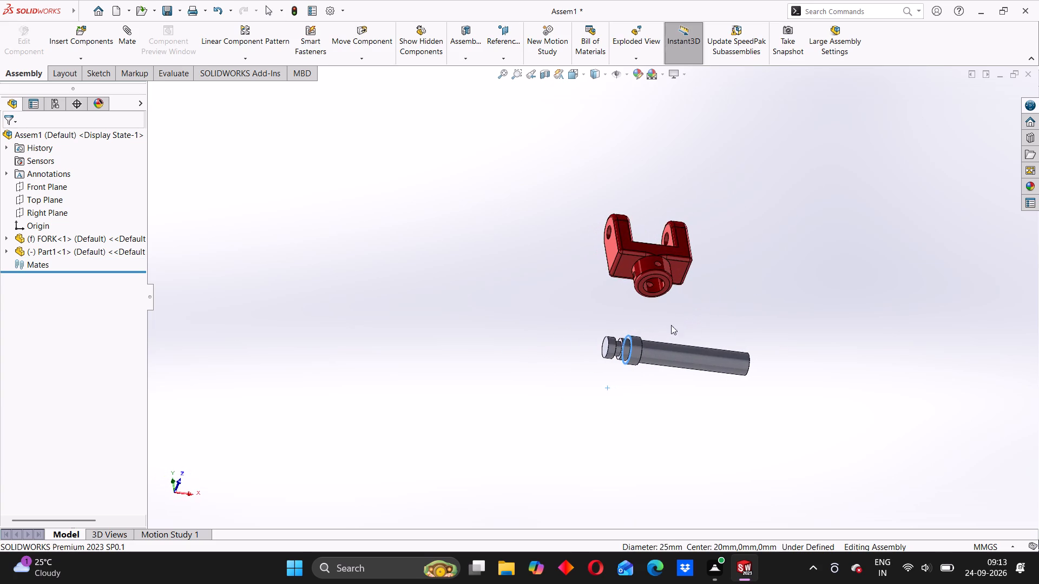
scroll(639, 313, "down", 5)
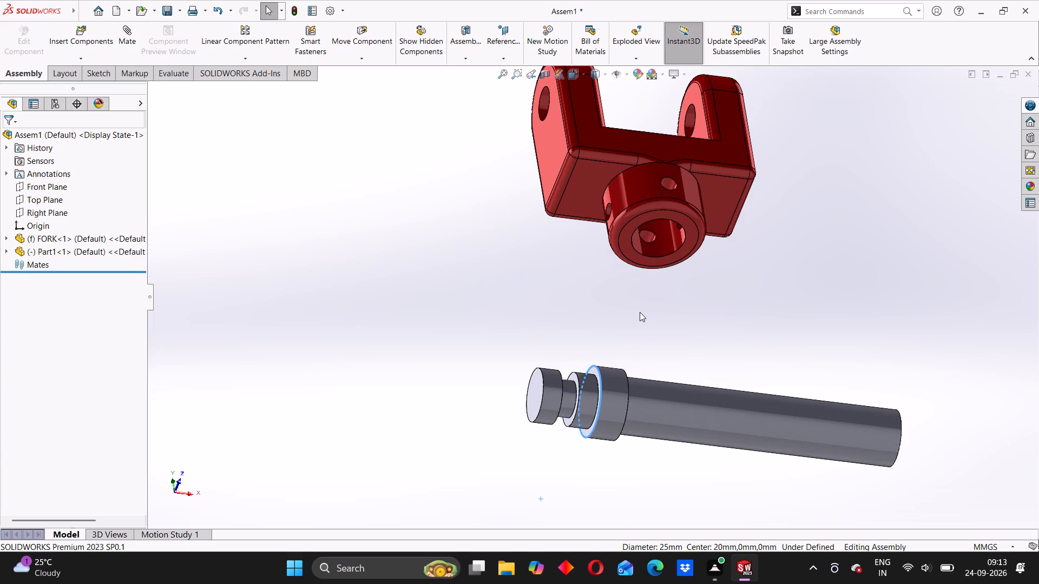
scroll(640, 311, "up", 1)
middle_click_drag(640, 311, 700, 261)
scroll(640, 311, "up", 1)
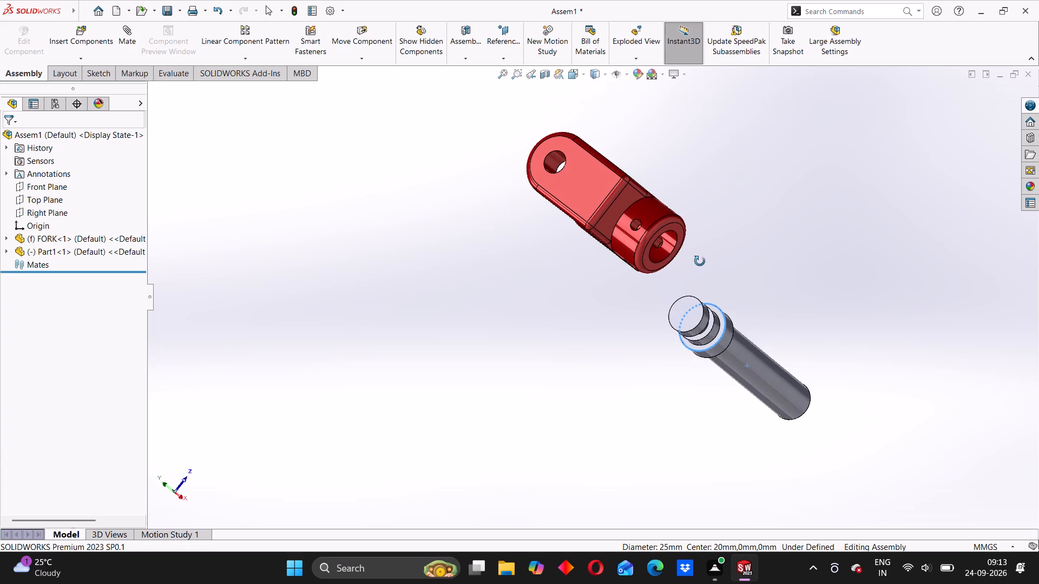
middle_click_drag(700, 261, 691, 260)
left_click(664, 309)
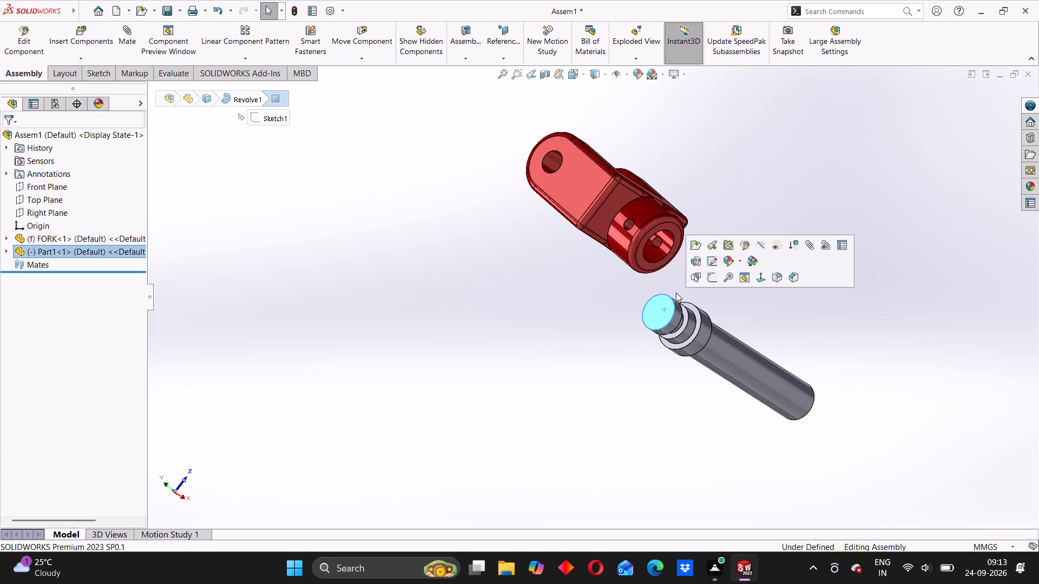
left_click(753, 316)
left_click(673, 315)
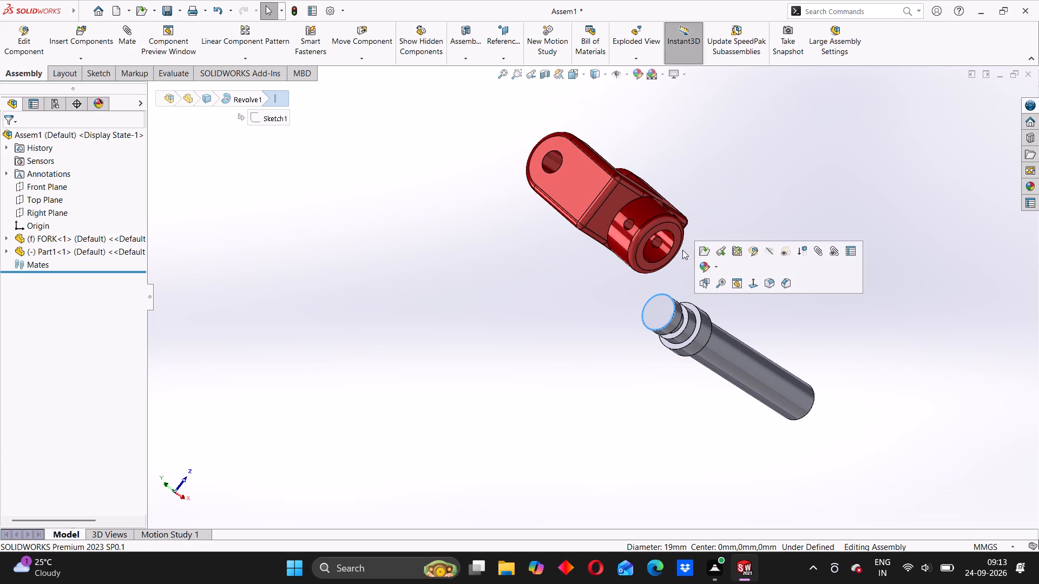
left_click(675, 237)
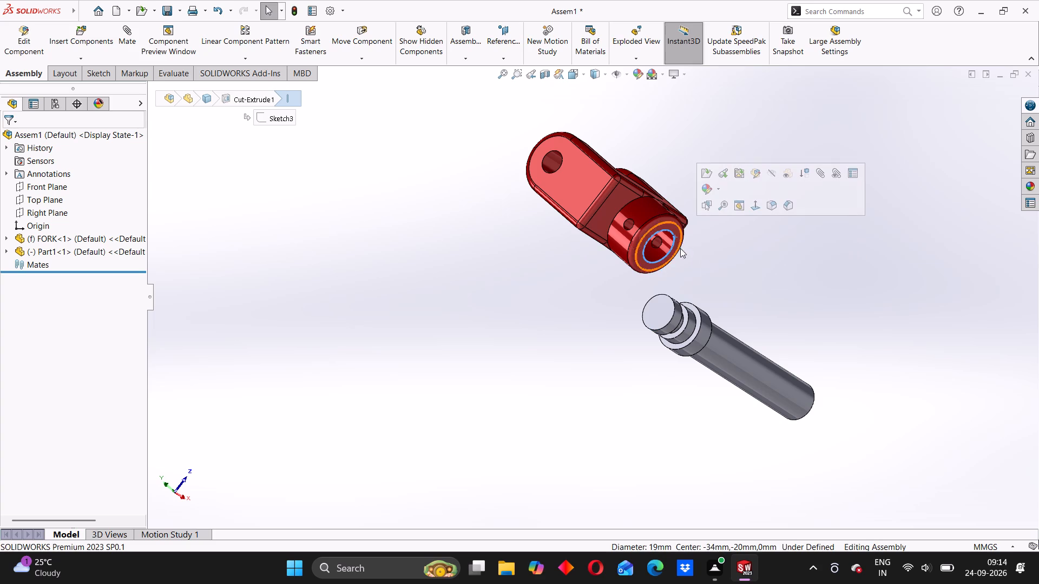
left_click(816, 174)
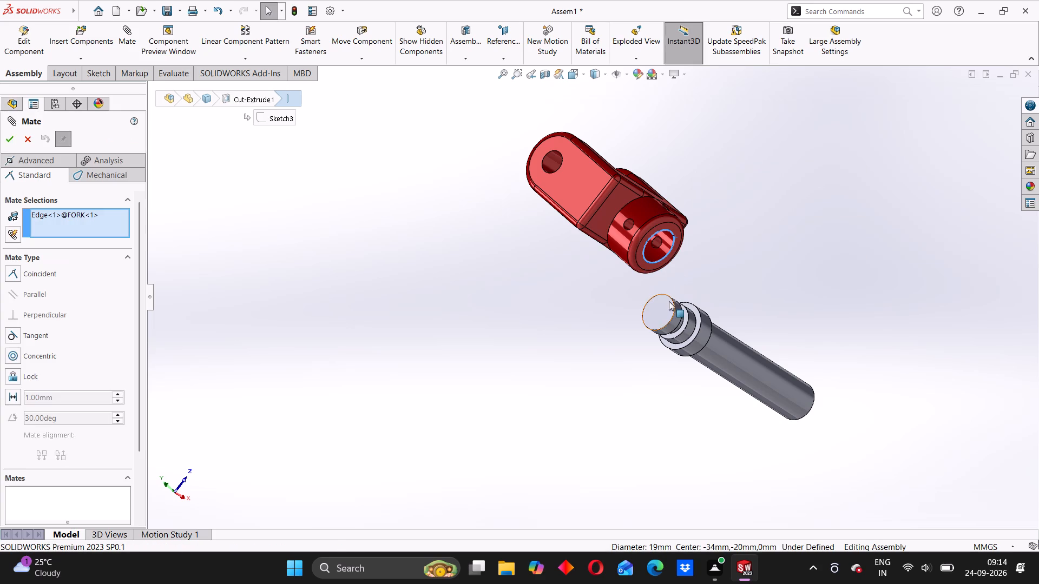
left_click(674, 299)
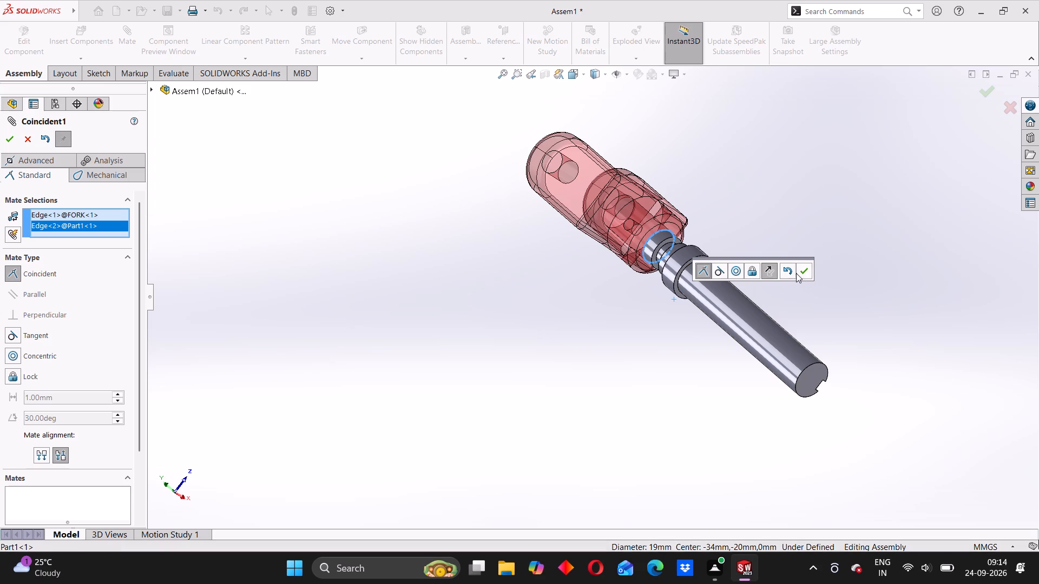
left_click(808, 269)
Examine the joint between the Part1 shaft and the fork's shank from several angles and distances.
middle_click_drag(808, 288, 658, 327)
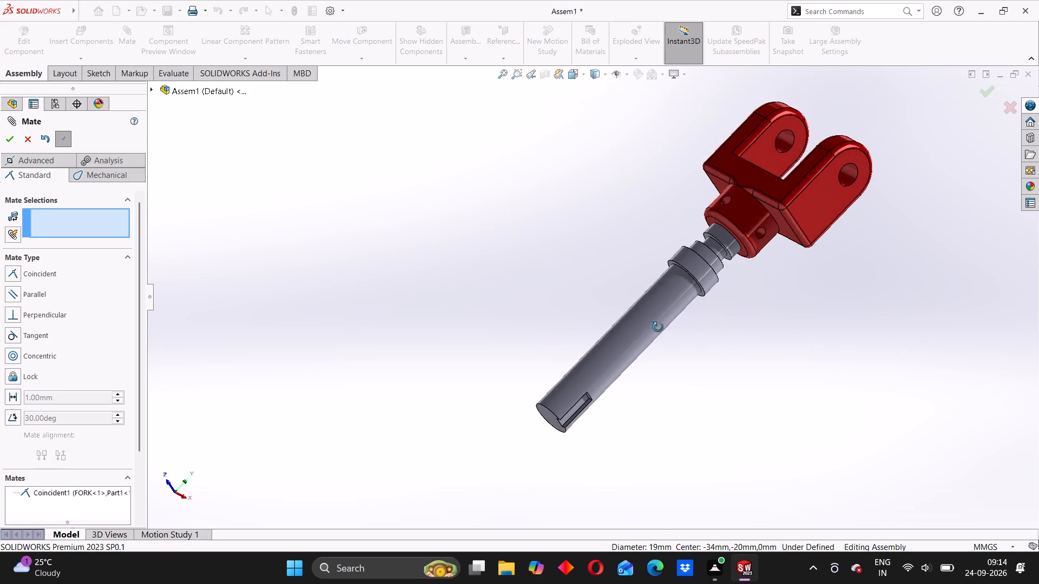
middle_click_drag(658, 327, 628, 261)
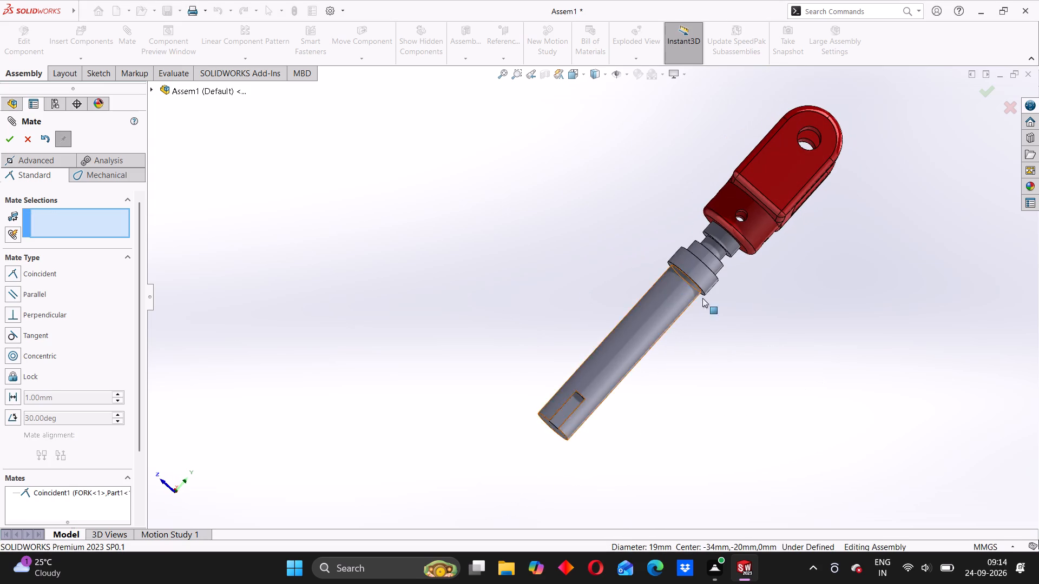
scroll(711, 313, "up", 1)
middle_click_drag(700, 322, 762, 228)
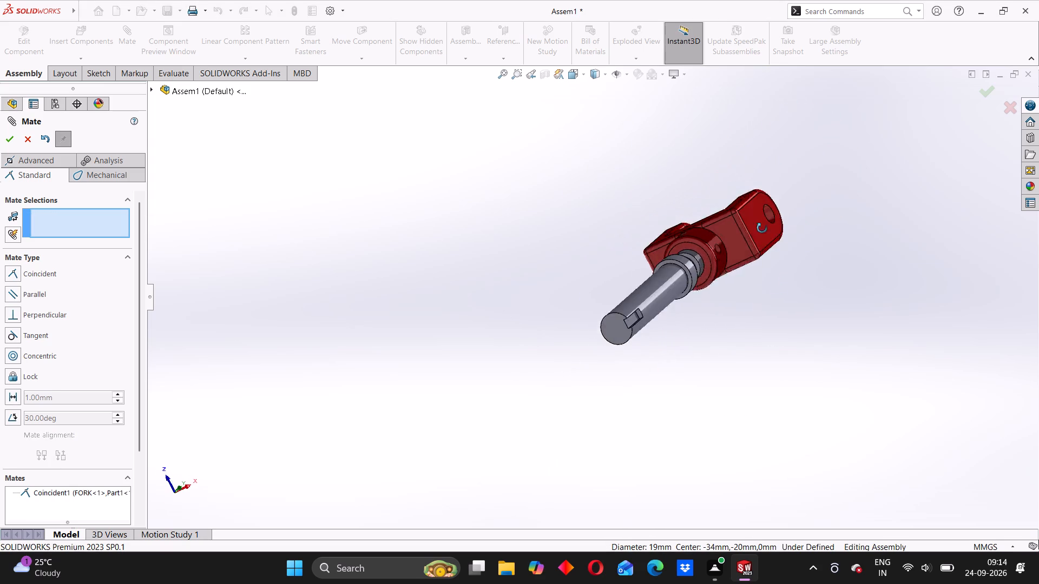
middle_click_drag(762, 228, 641, 330)
scroll(657, 338, "up", 2)
middle_click_drag(657, 338, 713, 351)
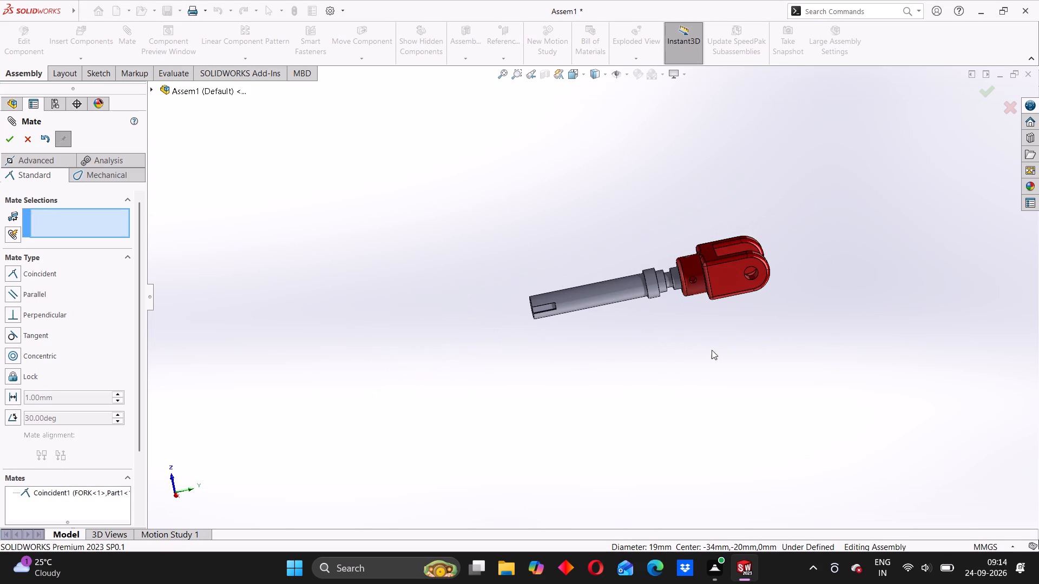
scroll(657, 323, "down", 2)
scroll(657, 323, "up", 3)
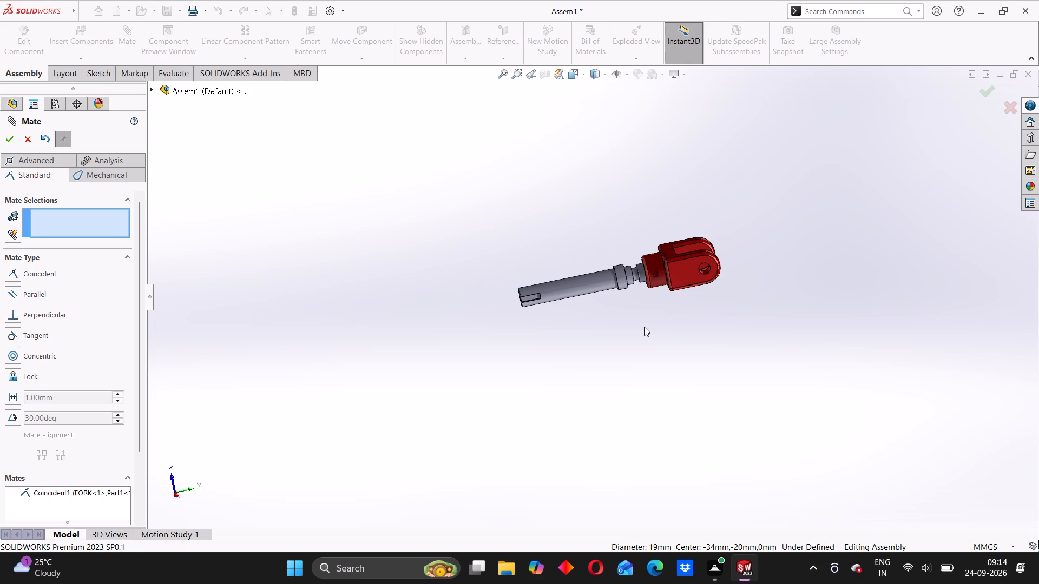
middle_click_drag(637, 320, 626, 435)
middle_click_drag(645, 318, 630, 339)
scroll(635, 289, "down", 6)
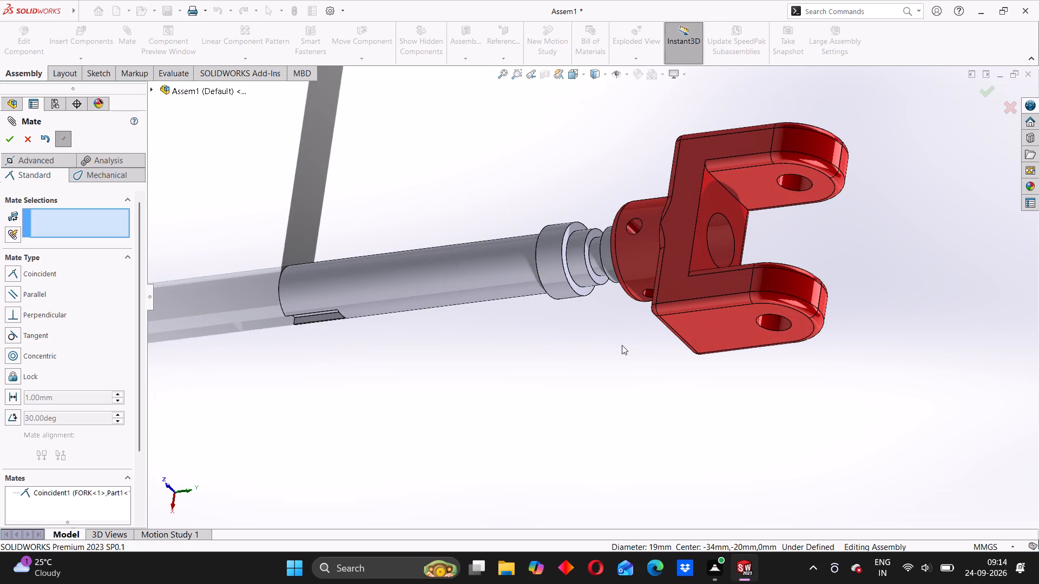
middle_click_drag(622, 345, 669, 335)
middle_click_drag(645, 336, 580, 357)
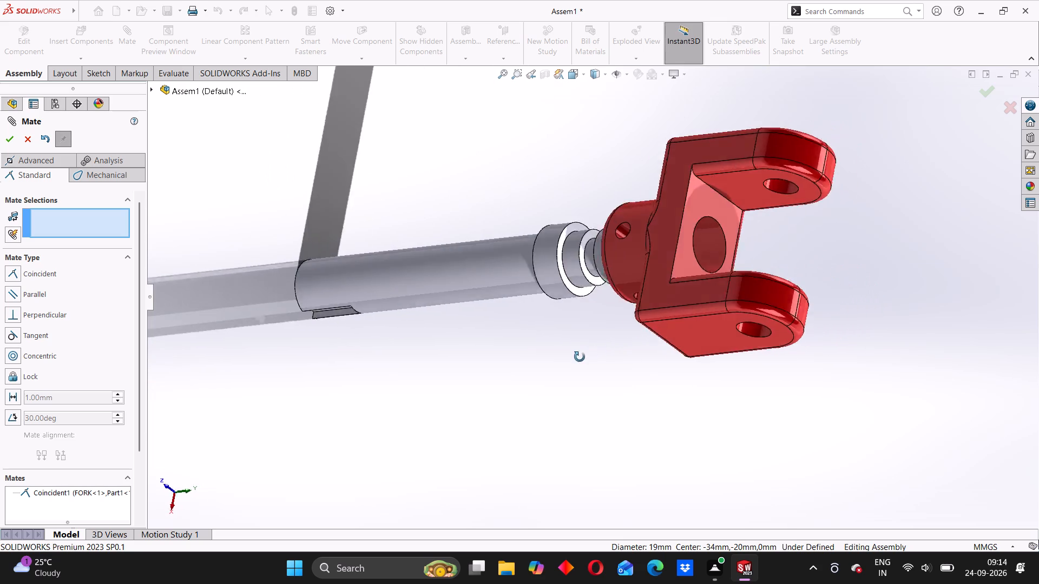
middle_click_drag(580, 357, 666, 278)
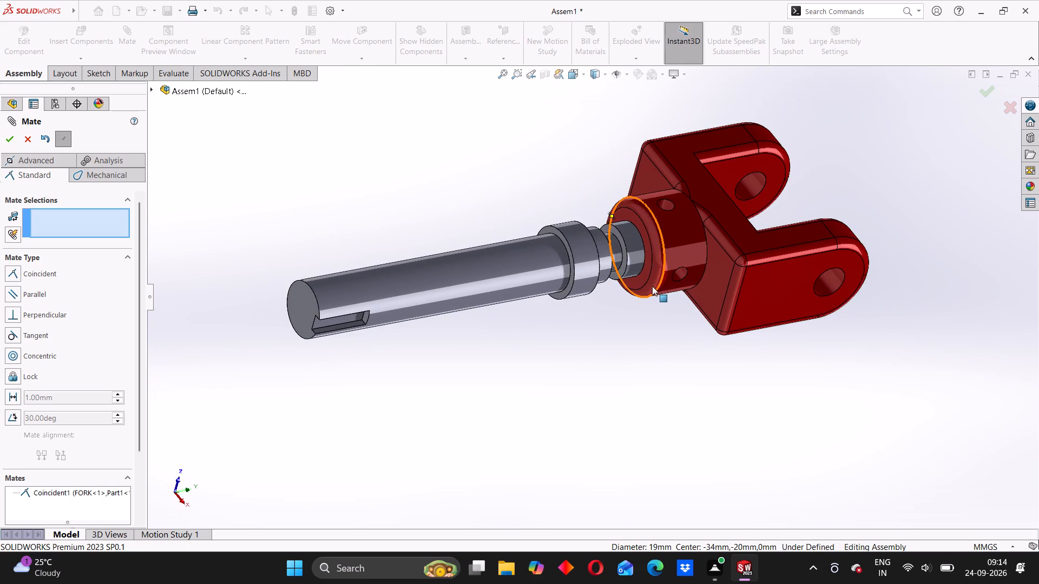
middle_click_drag(642, 314, 602, 227)
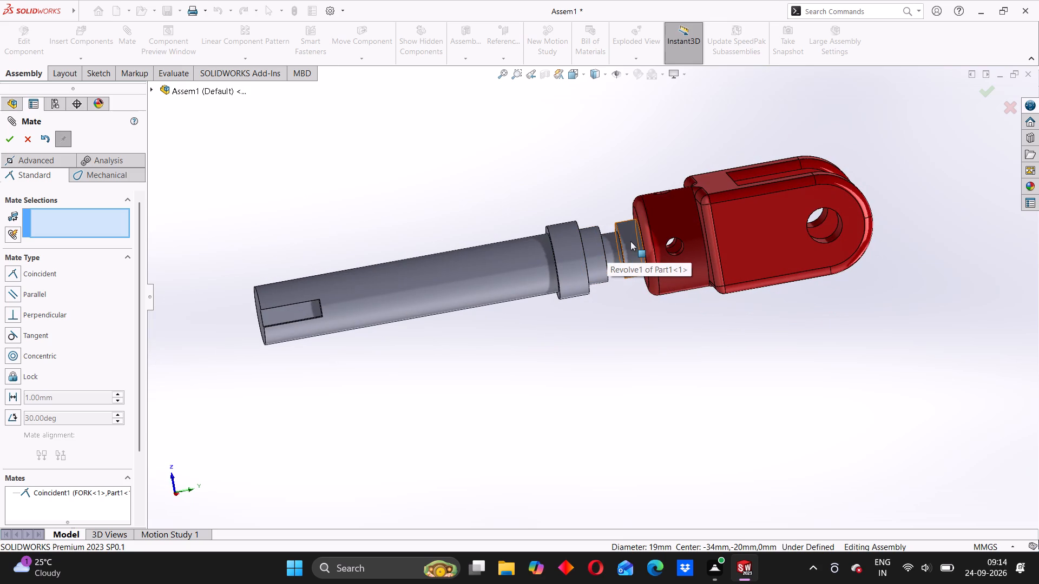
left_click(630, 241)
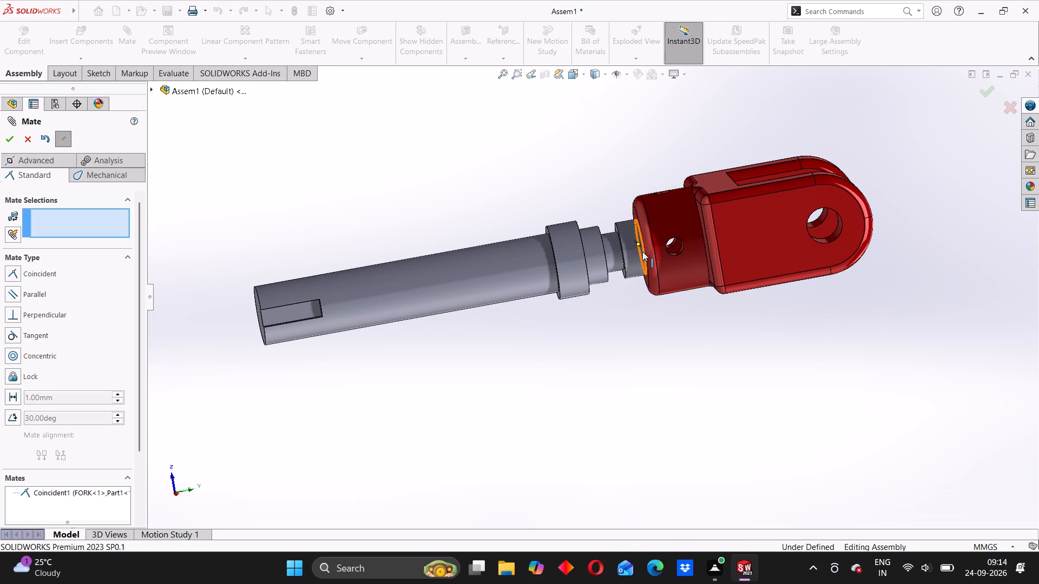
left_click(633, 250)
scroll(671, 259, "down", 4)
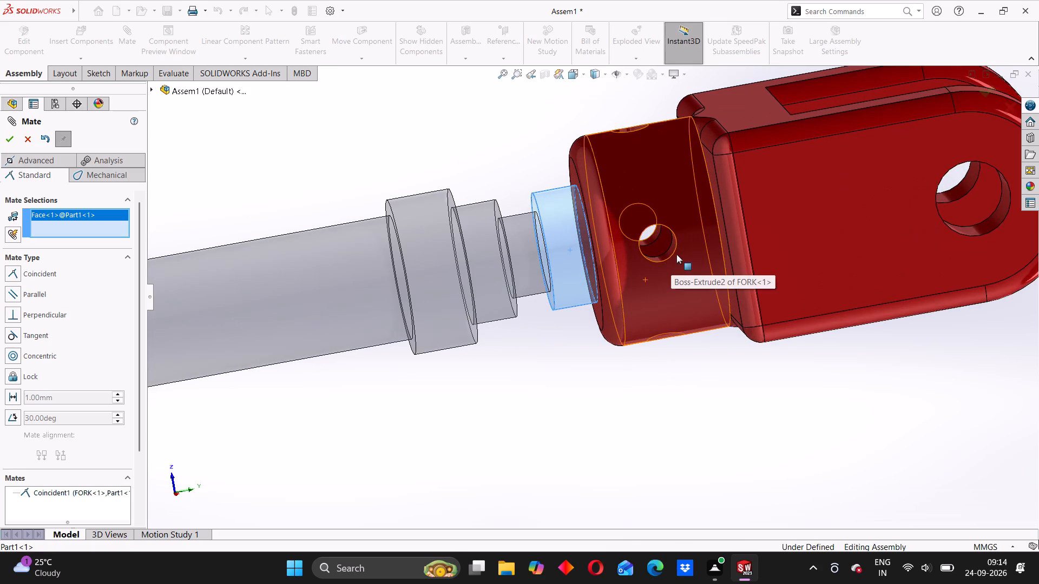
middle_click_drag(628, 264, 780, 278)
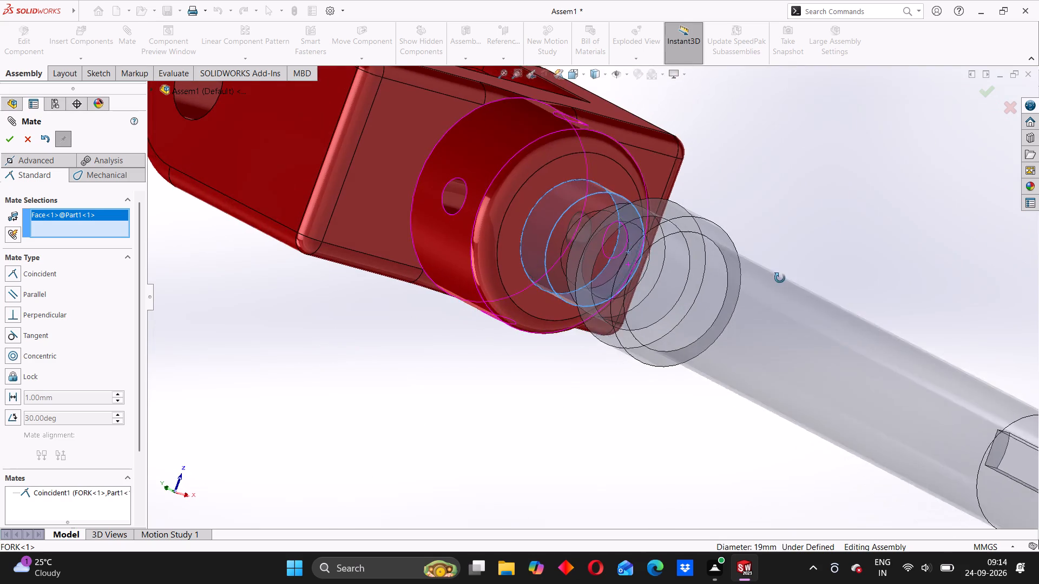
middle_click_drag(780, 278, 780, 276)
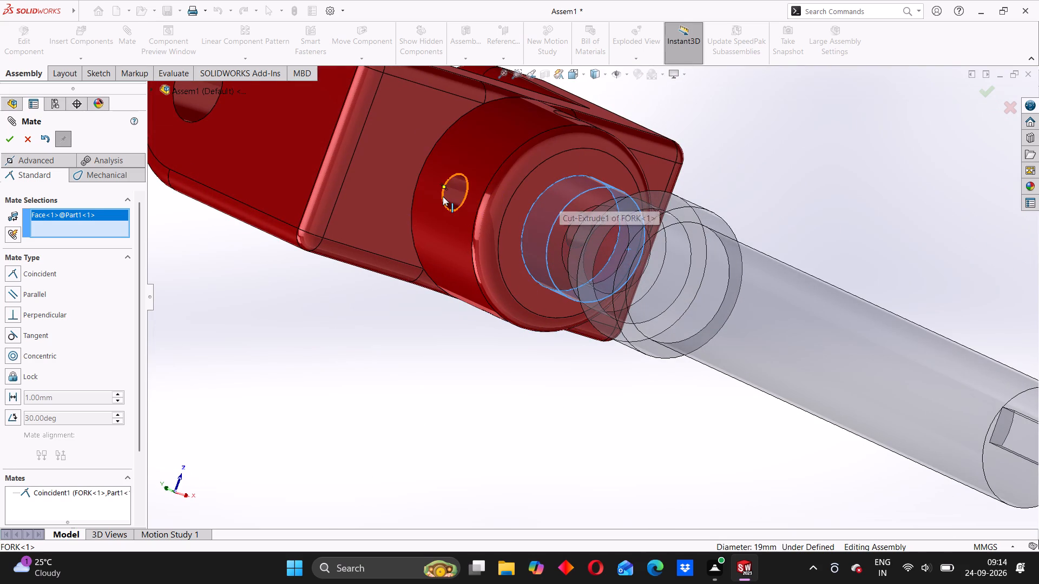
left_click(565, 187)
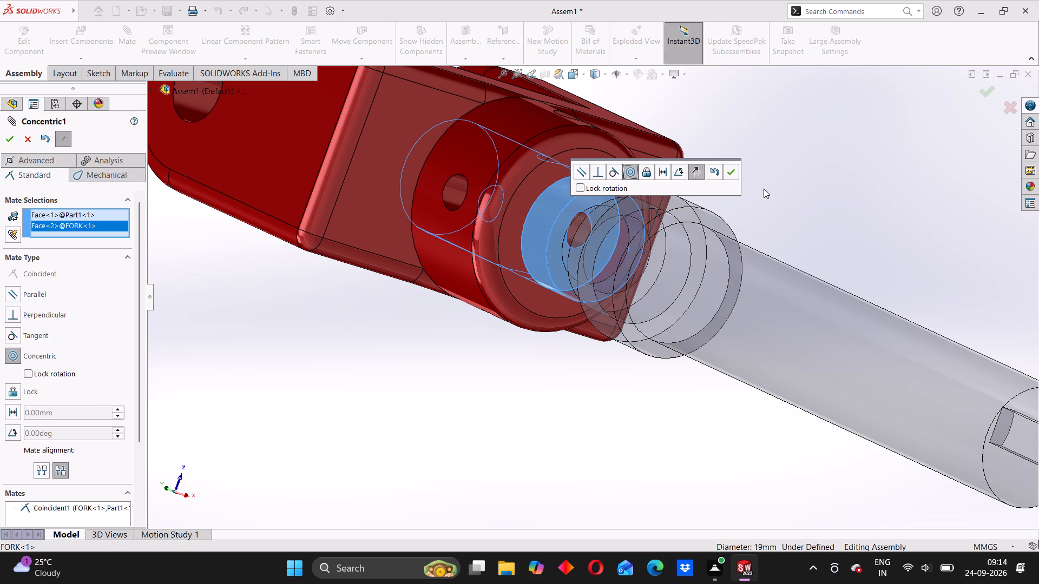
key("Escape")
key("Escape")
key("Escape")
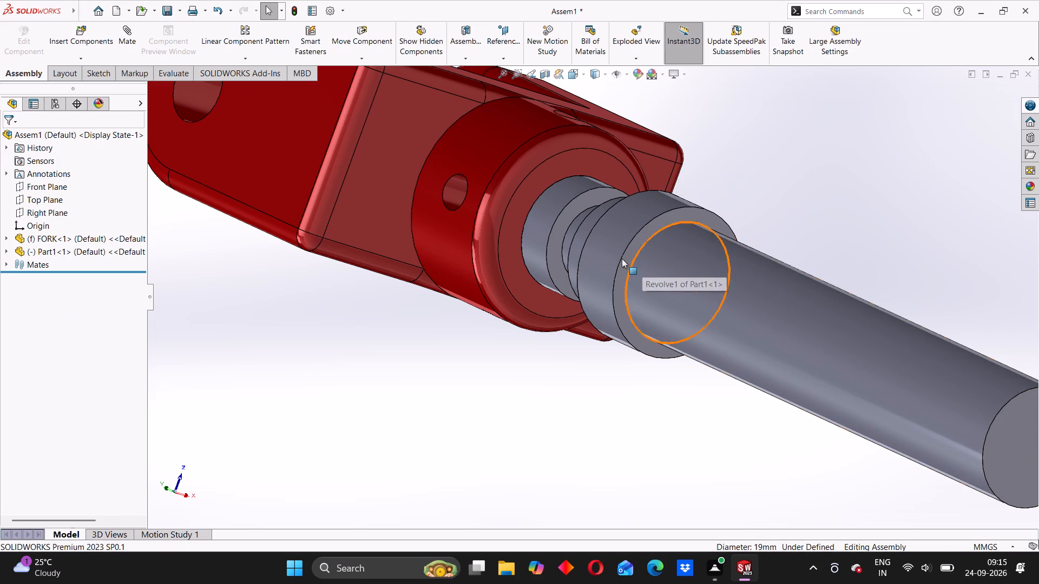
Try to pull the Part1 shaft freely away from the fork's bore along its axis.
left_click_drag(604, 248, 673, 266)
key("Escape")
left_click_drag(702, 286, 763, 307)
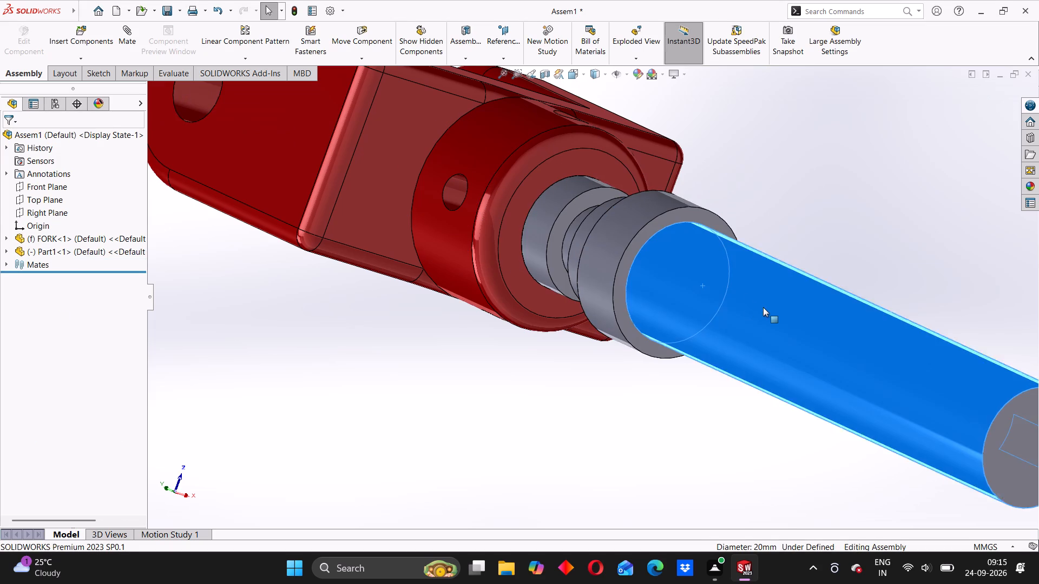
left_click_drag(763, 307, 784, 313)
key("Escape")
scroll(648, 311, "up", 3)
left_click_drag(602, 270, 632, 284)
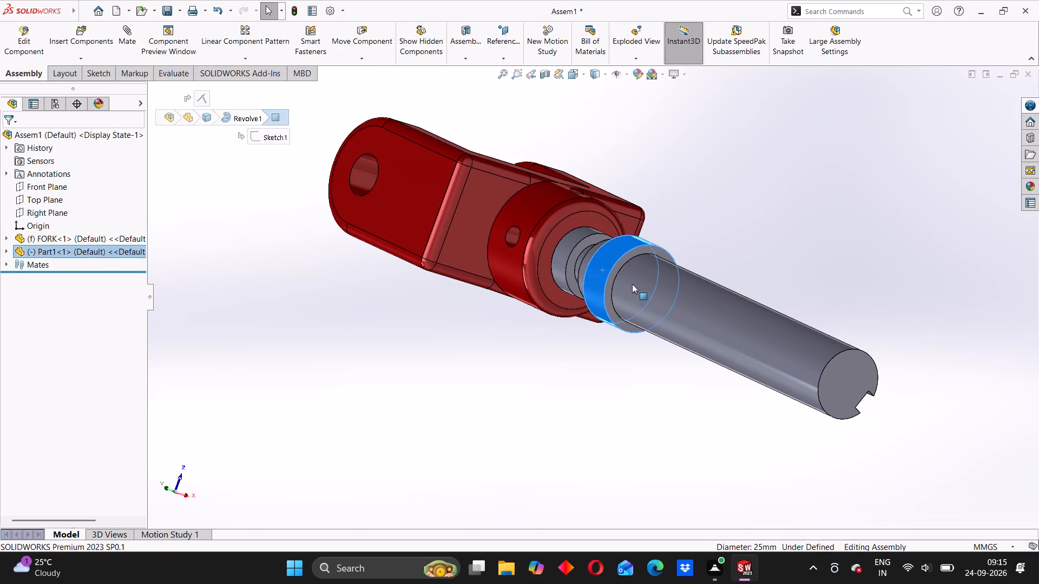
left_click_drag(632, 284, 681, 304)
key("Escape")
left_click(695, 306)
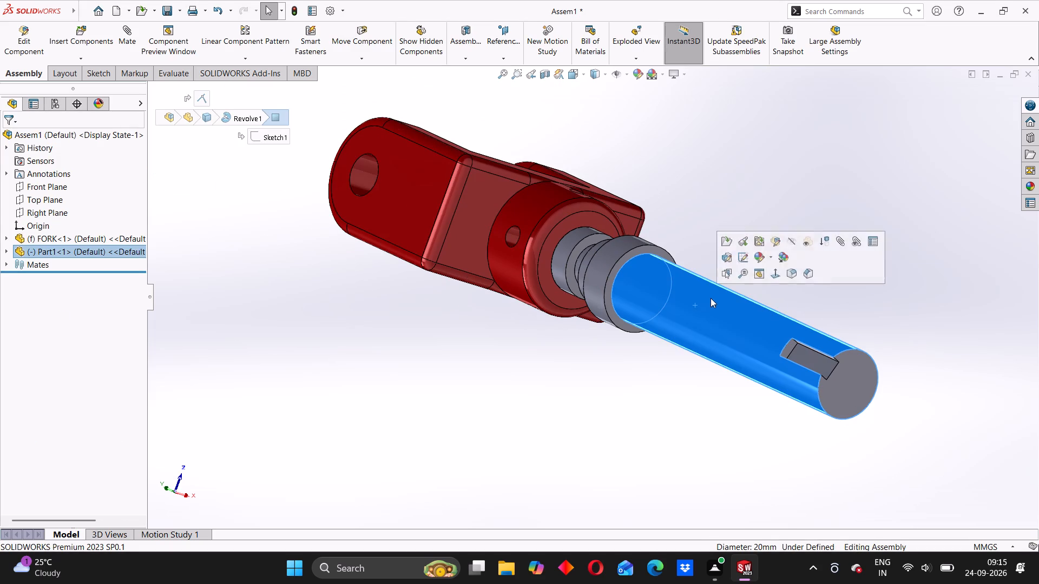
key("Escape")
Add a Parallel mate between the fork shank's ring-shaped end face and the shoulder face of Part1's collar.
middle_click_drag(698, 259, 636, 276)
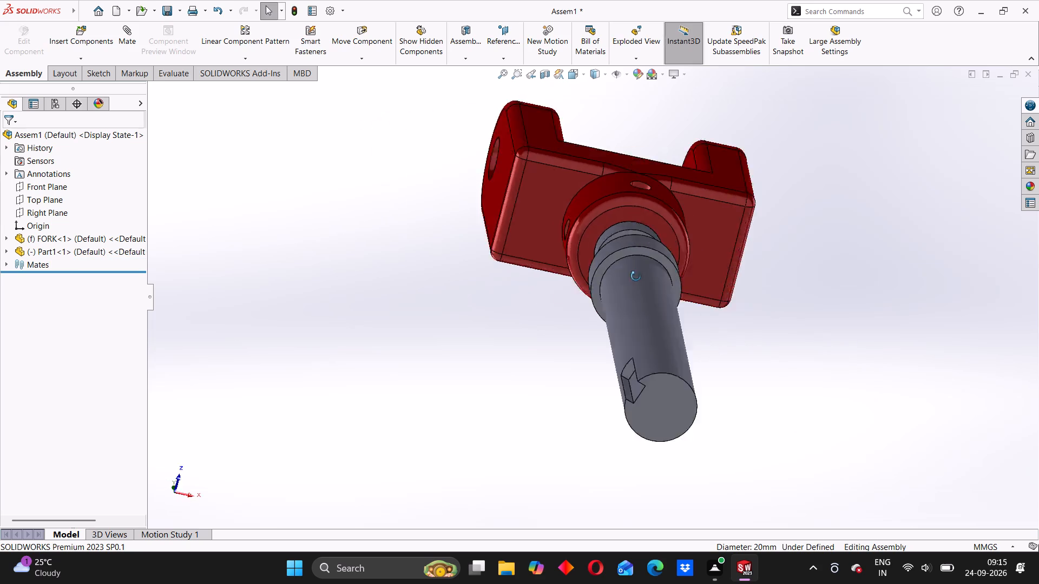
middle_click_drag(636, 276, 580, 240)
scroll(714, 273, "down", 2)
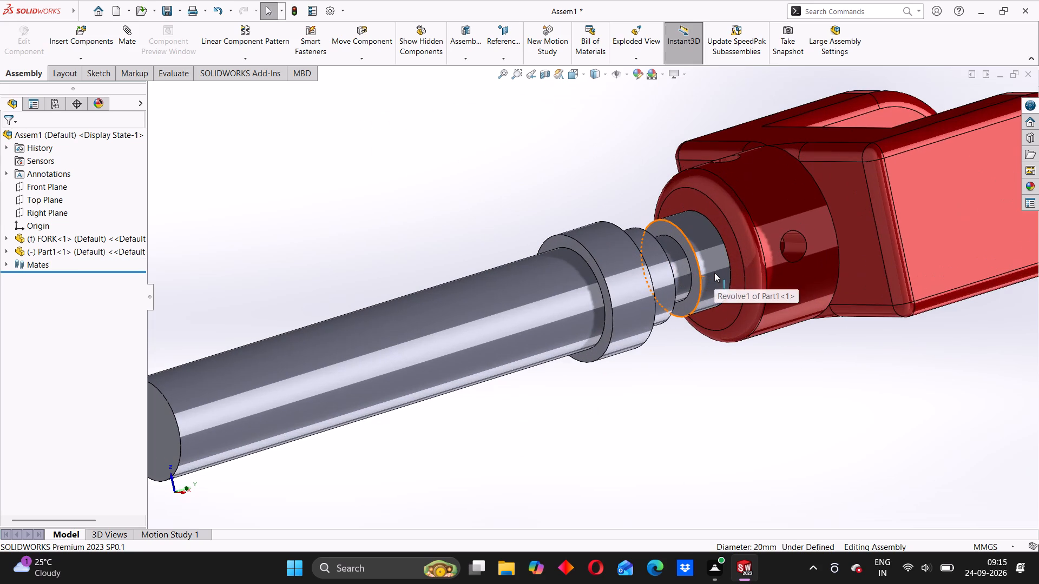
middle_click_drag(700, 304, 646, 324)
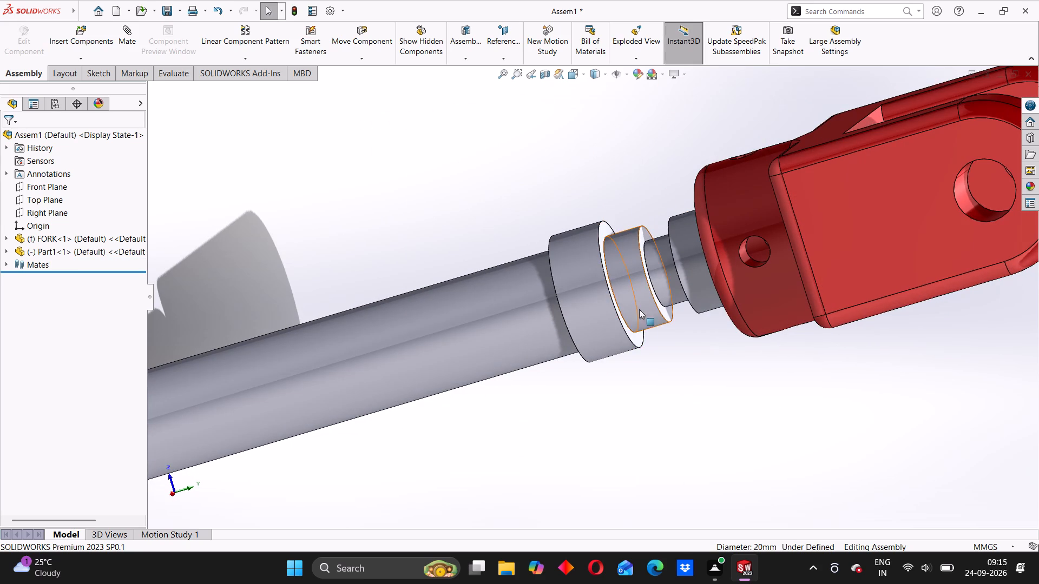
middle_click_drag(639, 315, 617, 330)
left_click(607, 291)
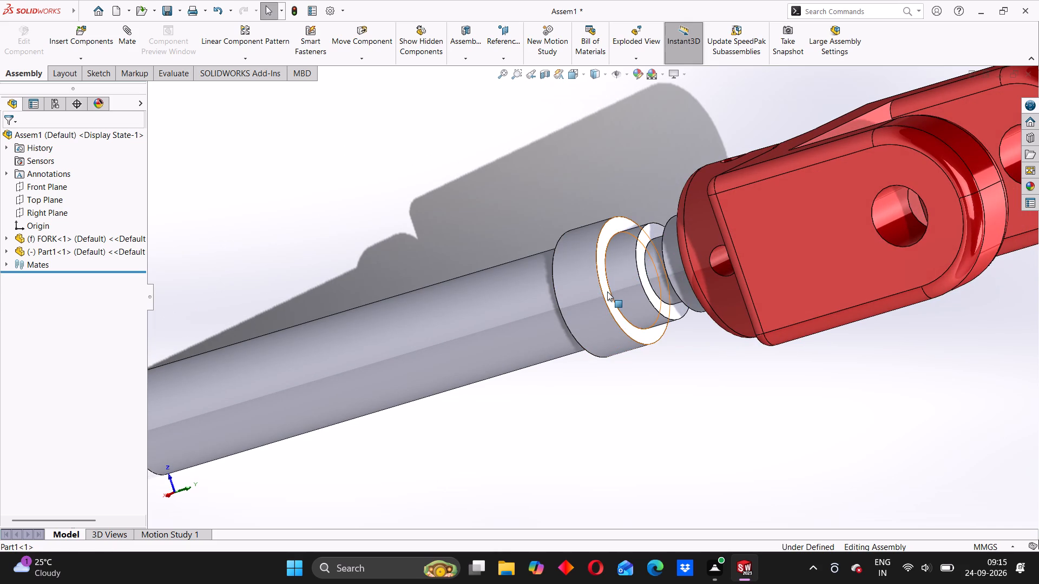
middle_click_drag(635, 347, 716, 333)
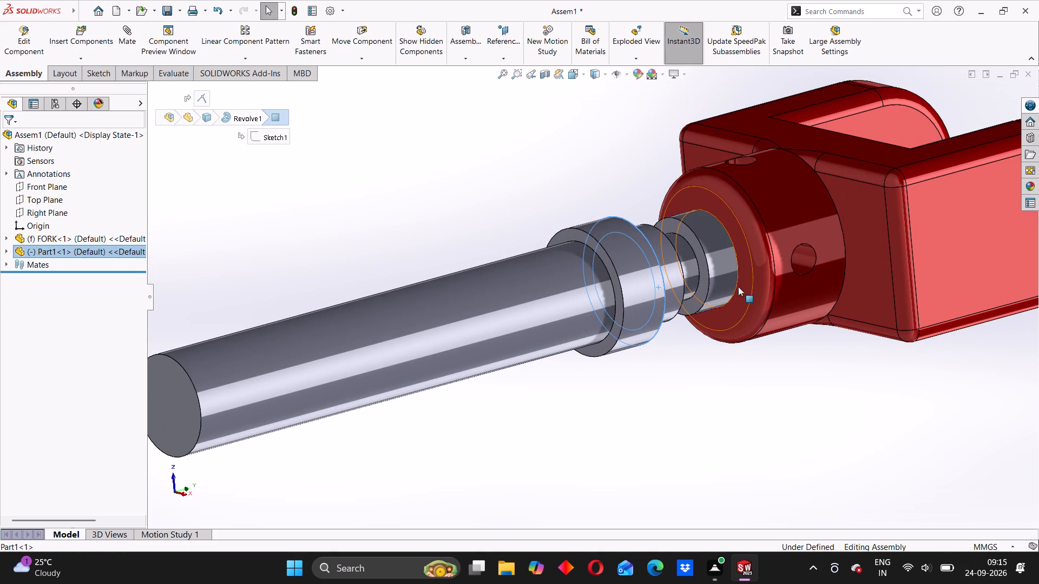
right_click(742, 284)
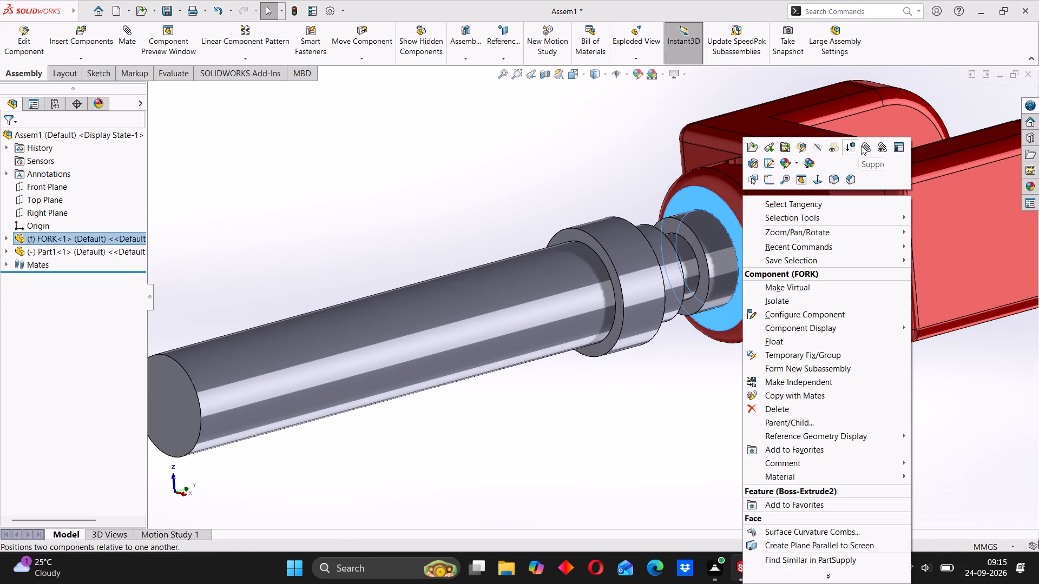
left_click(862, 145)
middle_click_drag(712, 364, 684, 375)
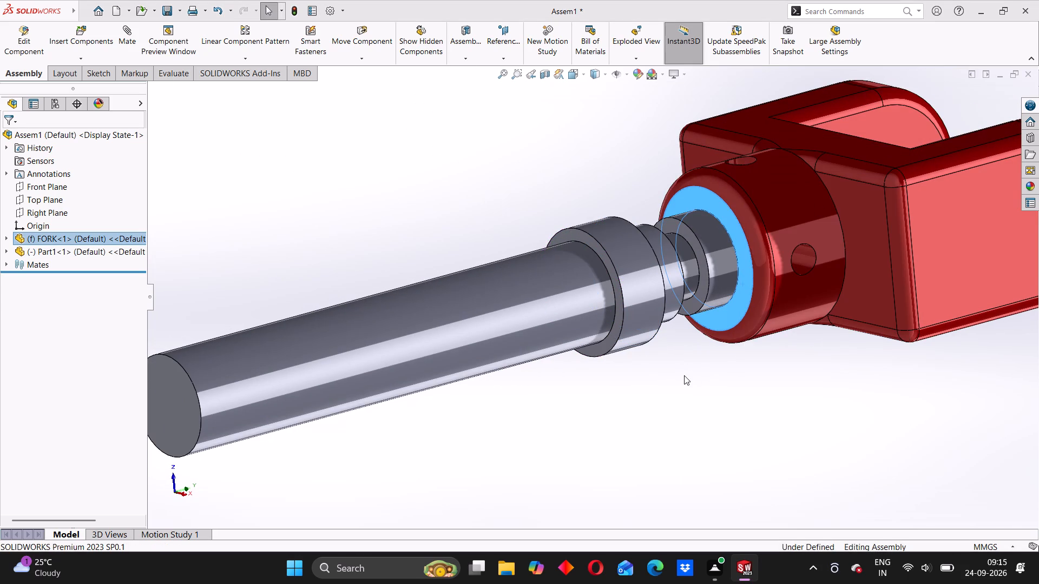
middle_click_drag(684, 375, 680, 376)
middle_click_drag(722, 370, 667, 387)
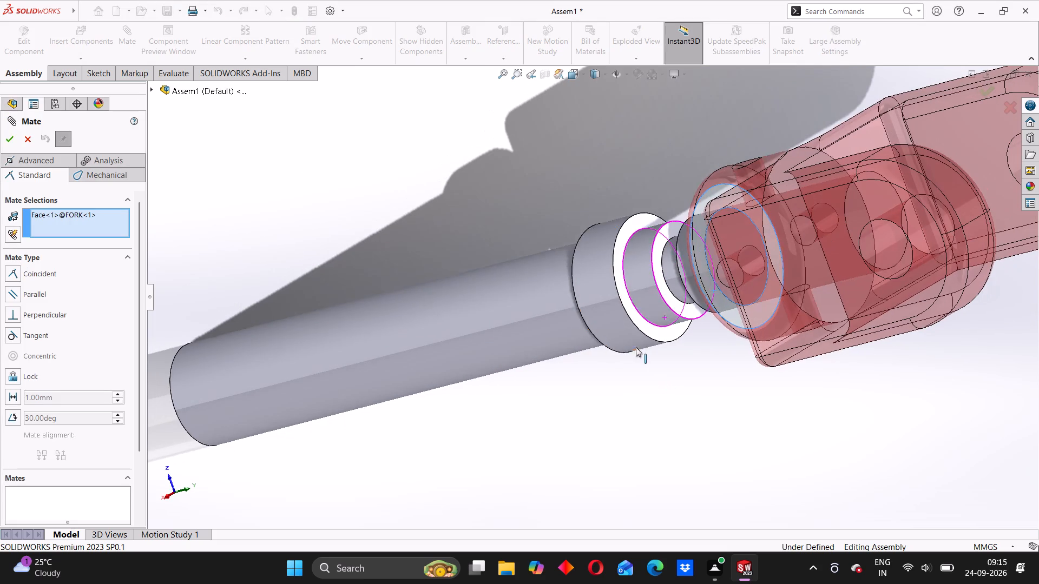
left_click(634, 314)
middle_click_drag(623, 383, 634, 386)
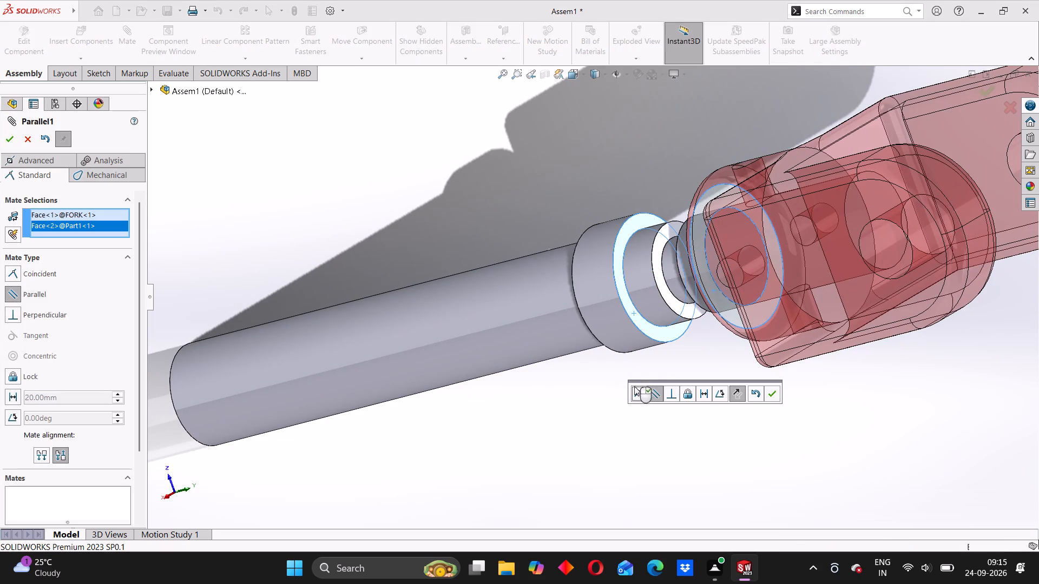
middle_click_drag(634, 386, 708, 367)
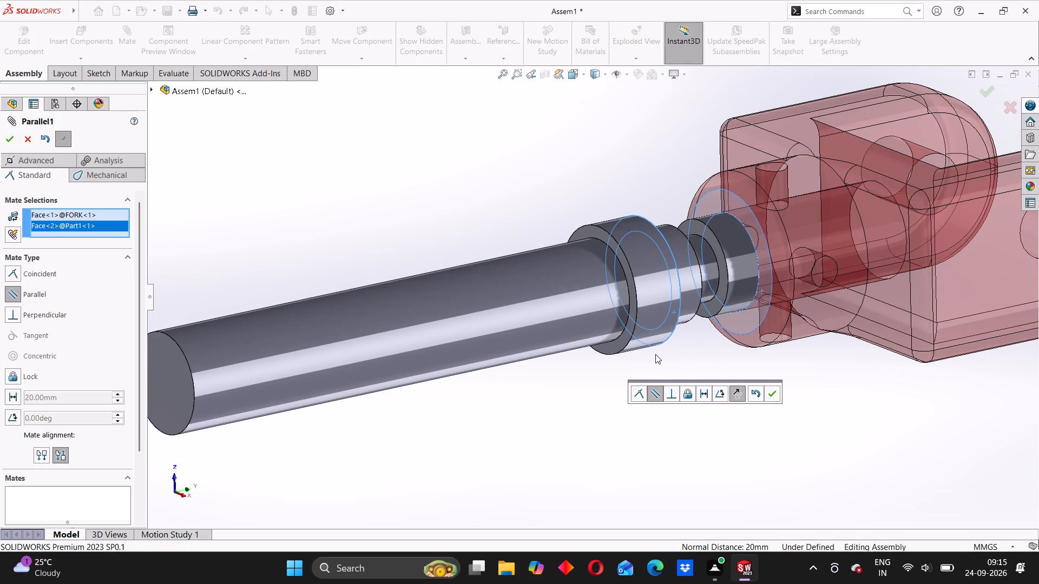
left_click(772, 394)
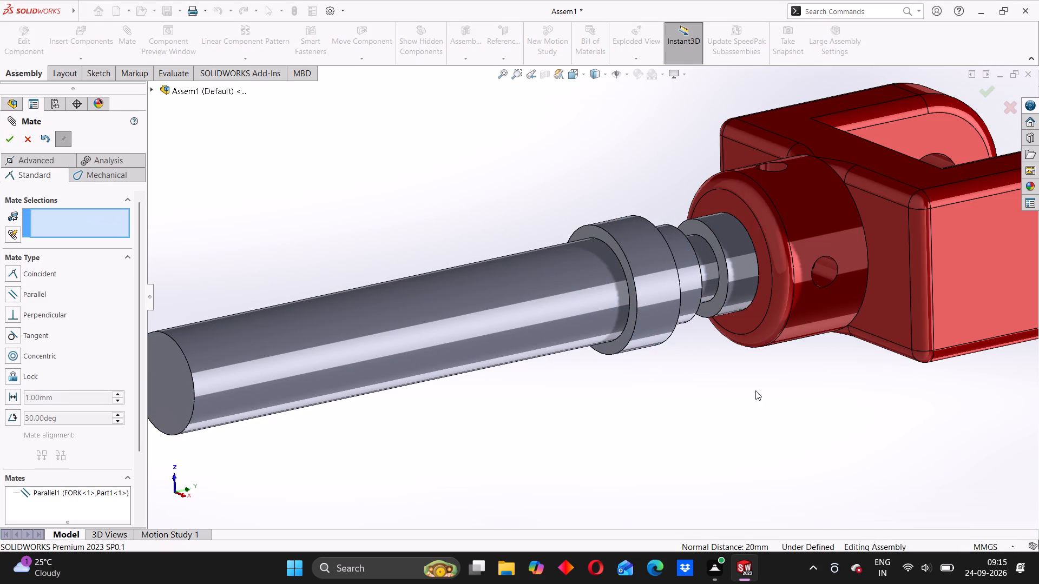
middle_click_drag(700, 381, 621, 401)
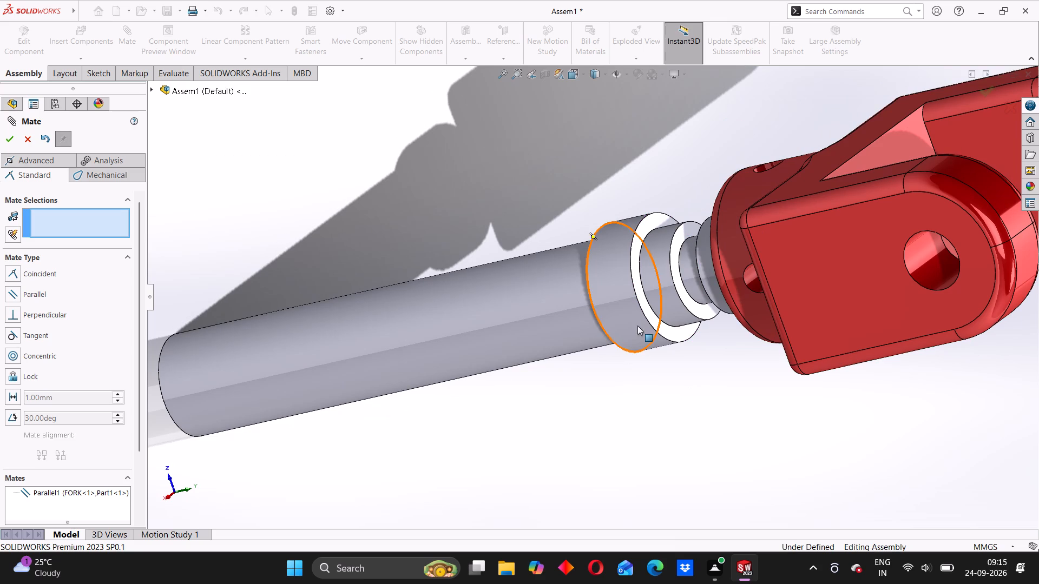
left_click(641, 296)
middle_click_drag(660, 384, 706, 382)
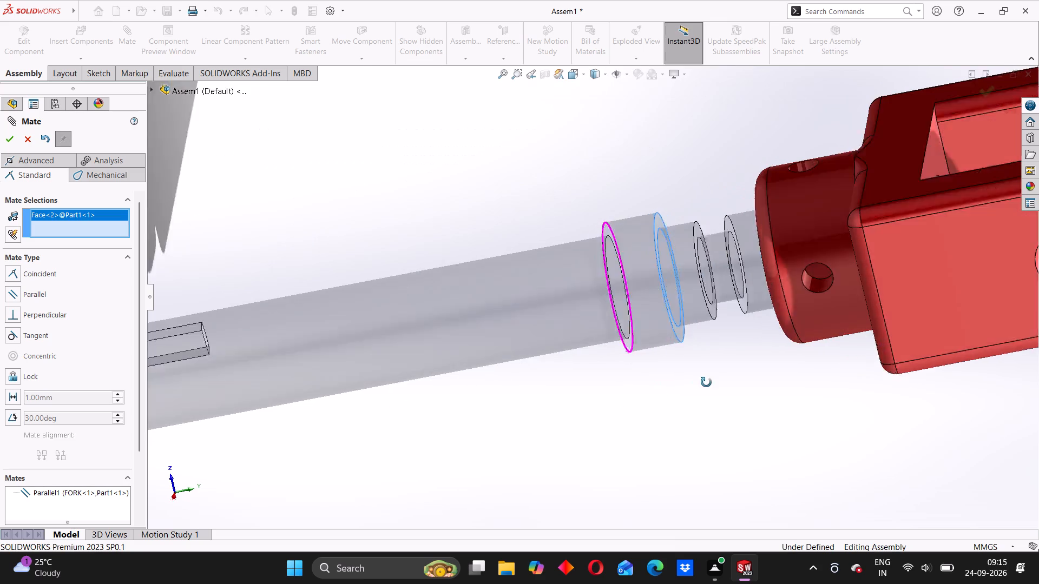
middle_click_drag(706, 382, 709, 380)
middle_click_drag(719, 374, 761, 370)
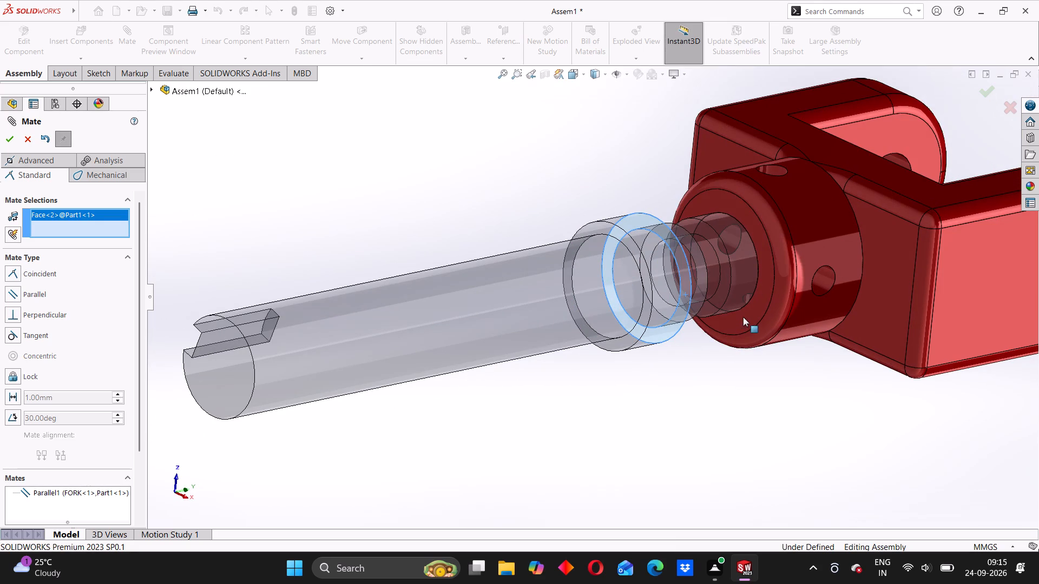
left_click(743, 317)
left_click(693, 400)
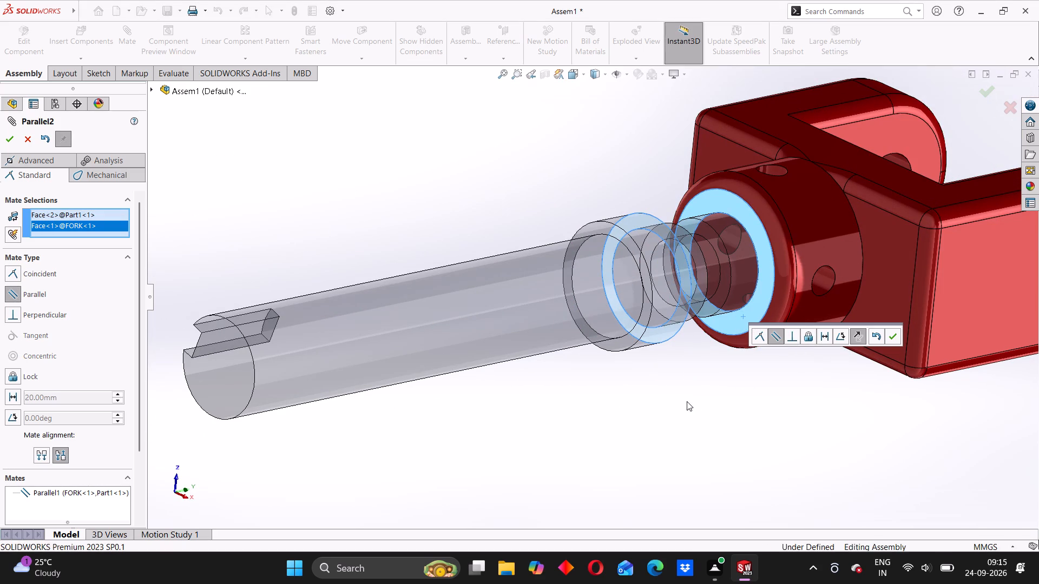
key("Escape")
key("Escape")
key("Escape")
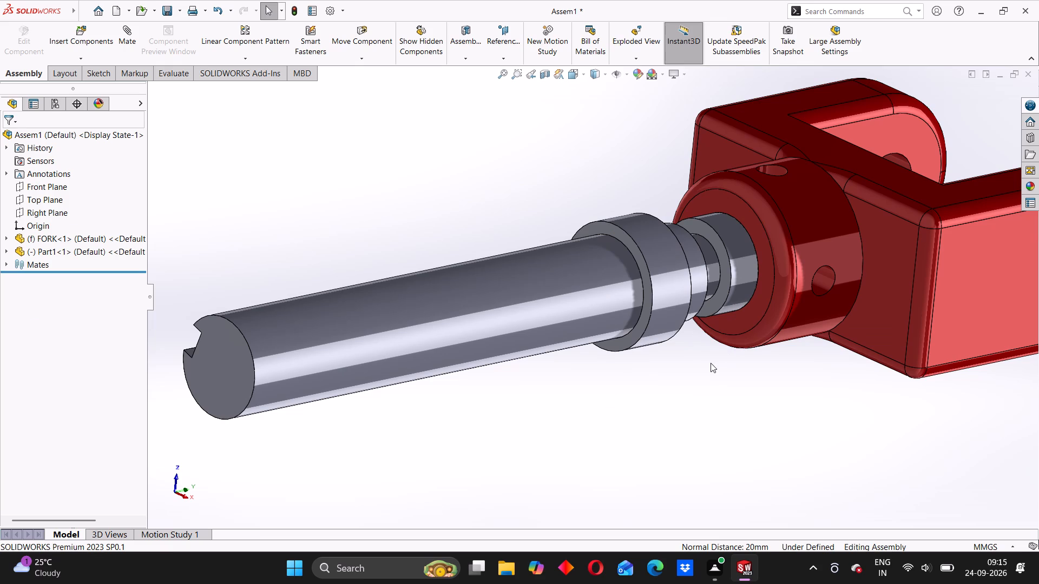
Undo the Parallel mate, the shaft moves and the earlier Coincident mate between Part1 and the fork.
key("ctrl+z")
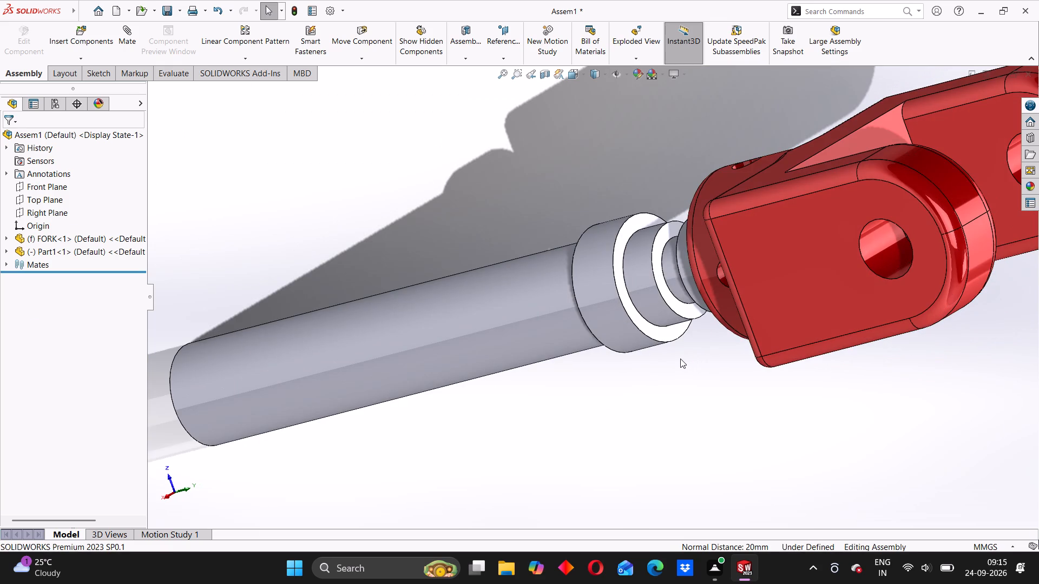
key("ctrl+z")
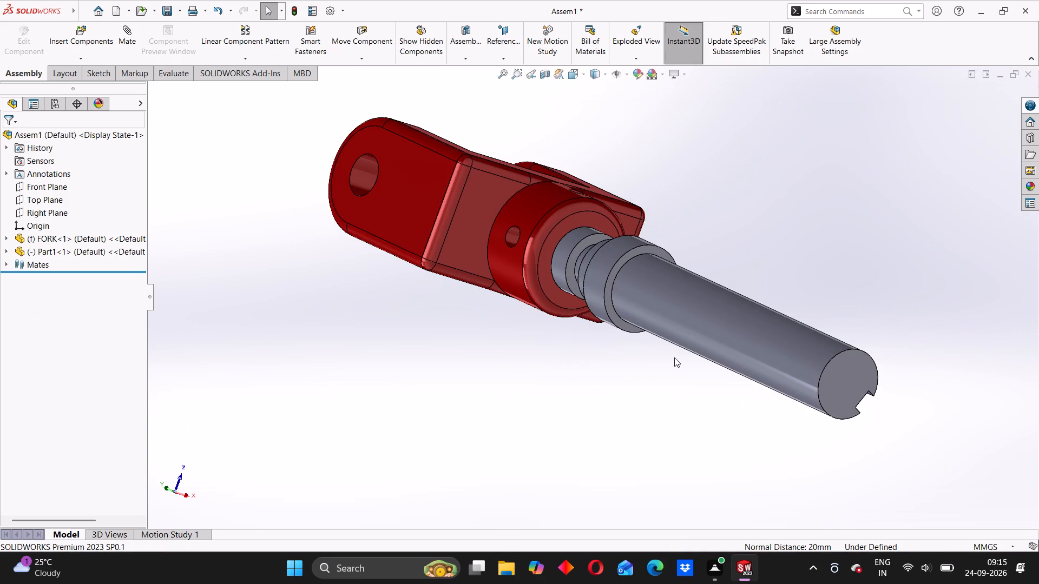
key("ctrl+z")
key("ctrl+z")
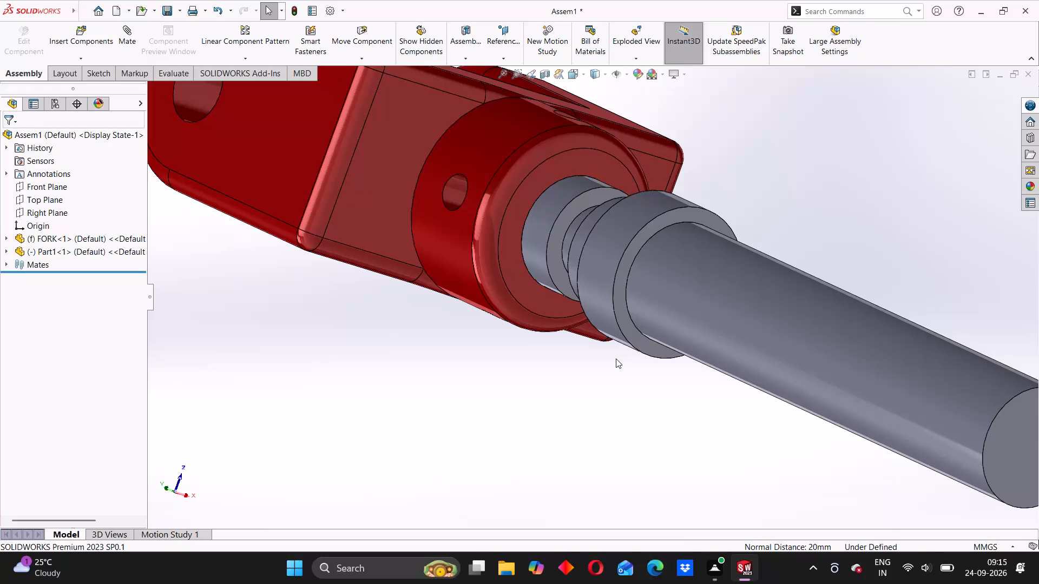
scroll(574, 361, "down", 2)
scroll(574, 361, "up", 3)
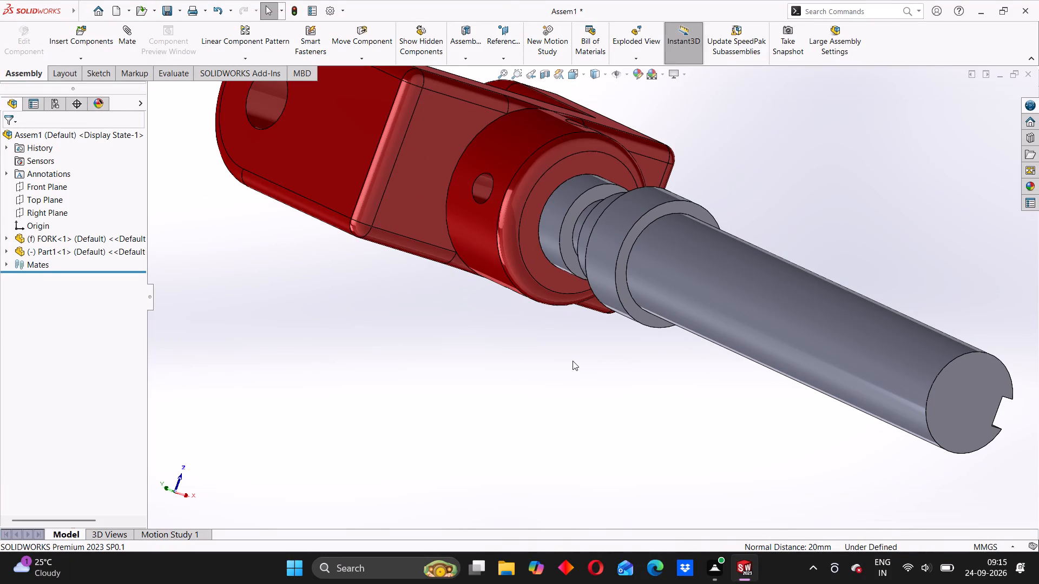
key("ctrl+z")
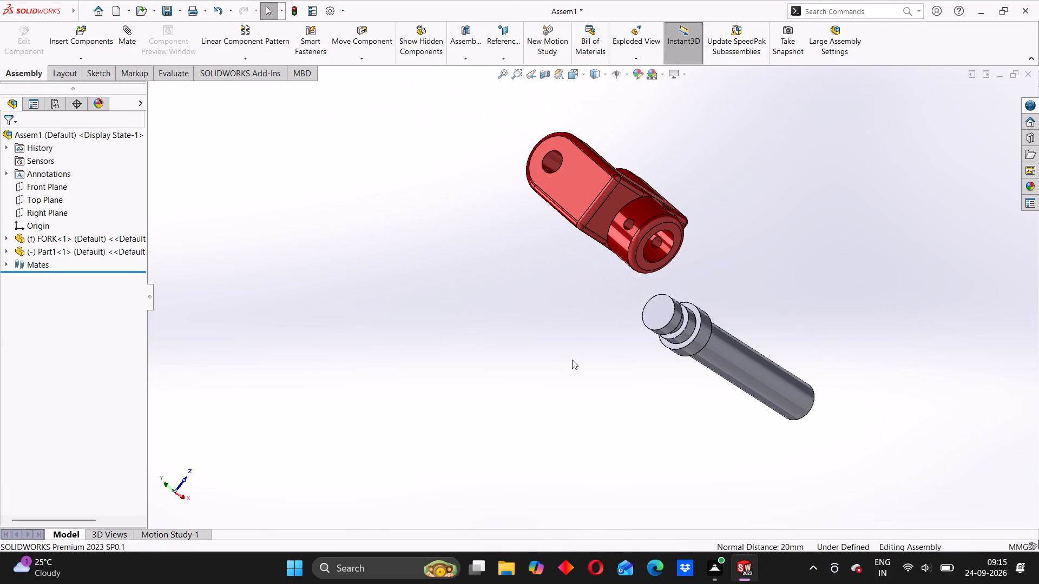
Add a Coincident mate between the shoulder face of Part1's collar and the ring-shaped end face of the fork's shank.
middle_click_drag(705, 294, 667, 295)
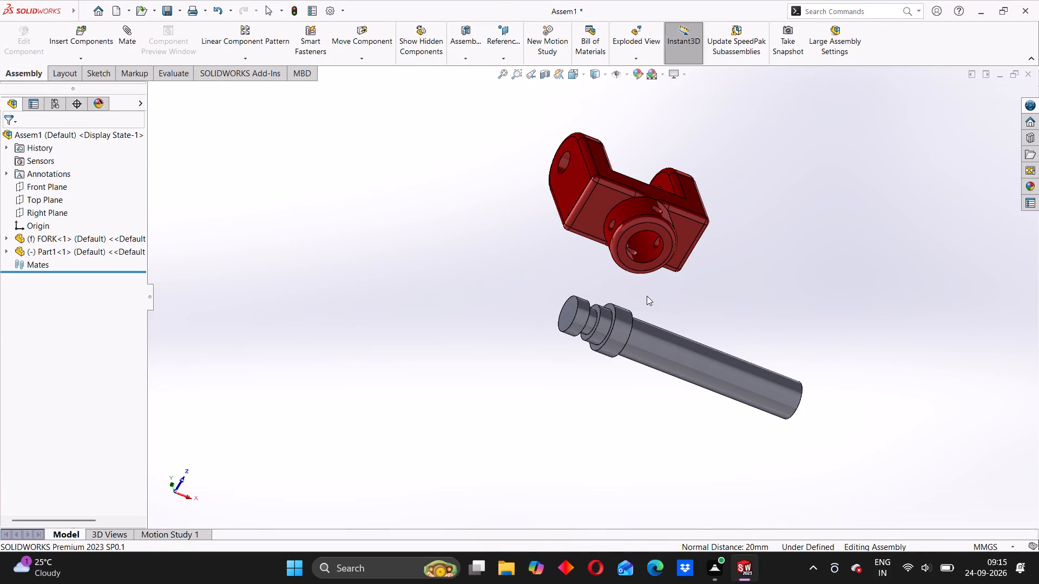
scroll(647, 296, "down", 2)
scroll(646, 296, "up", 1)
middle_click_drag(624, 300, 633, 283)
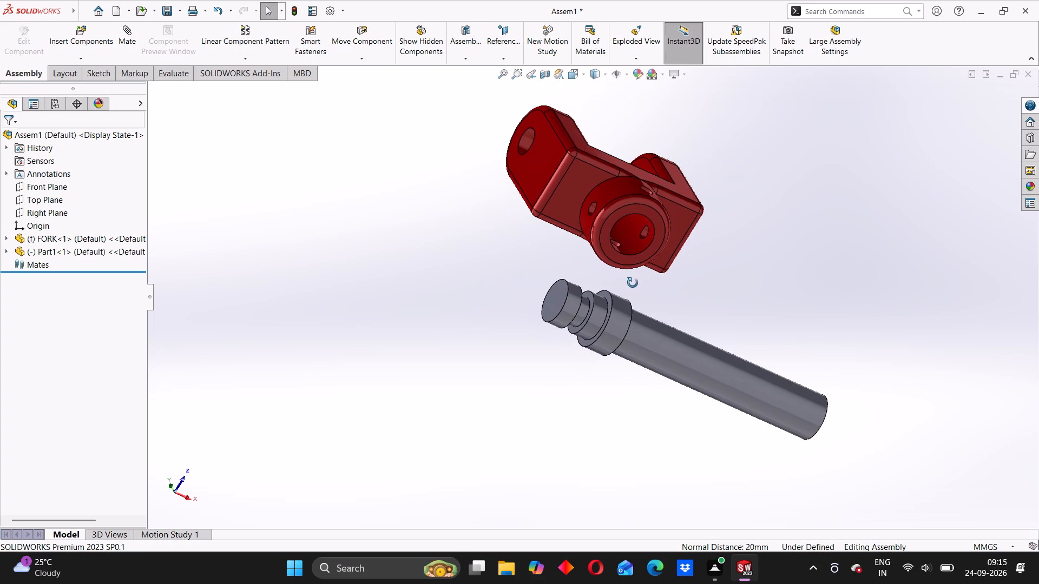
middle_click_drag(633, 283, 633, 283)
middle_click_drag(625, 281, 665, 315)
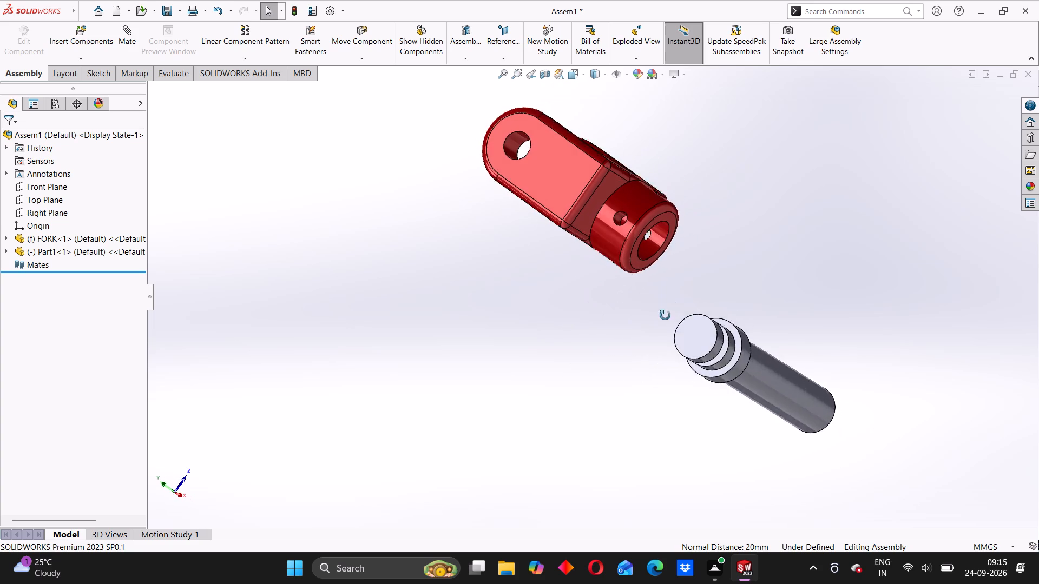
middle_click_drag(665, 315, 657, 325)
left_click(700, 344)
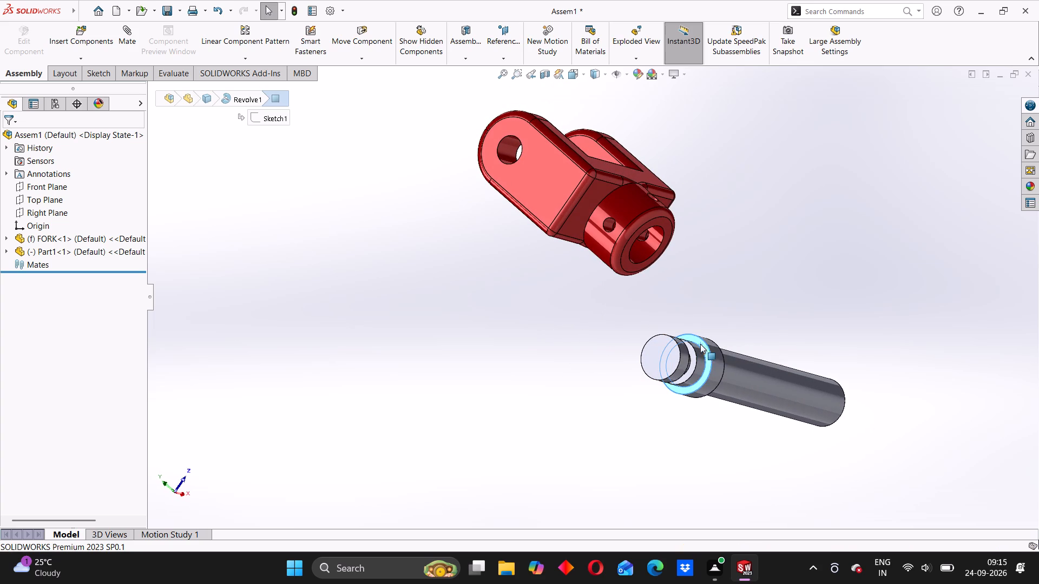
middle_click_drag(700, 304, 688, 302)
right_click(672, 329)
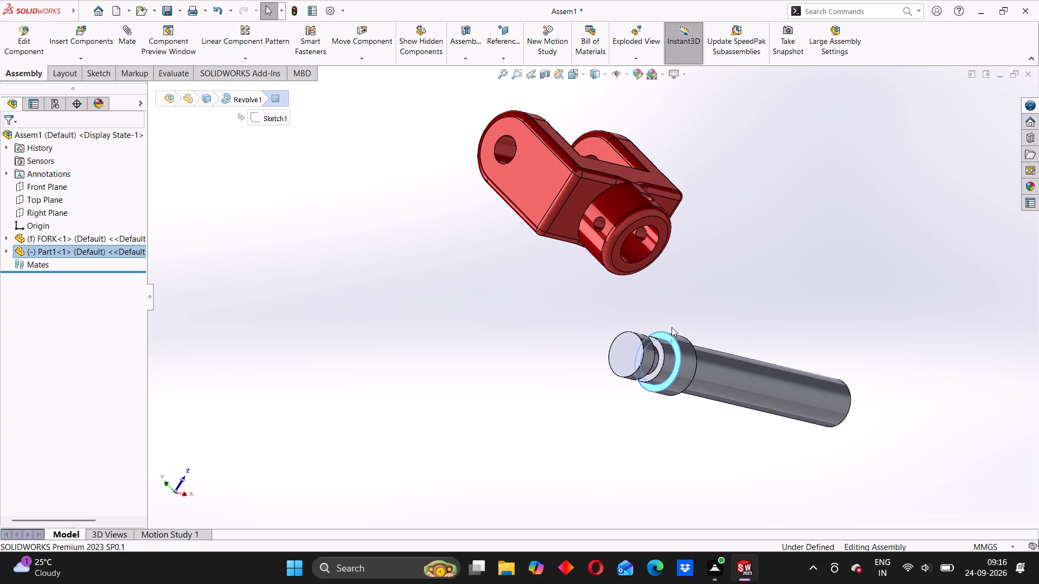
left_click(798, 150)
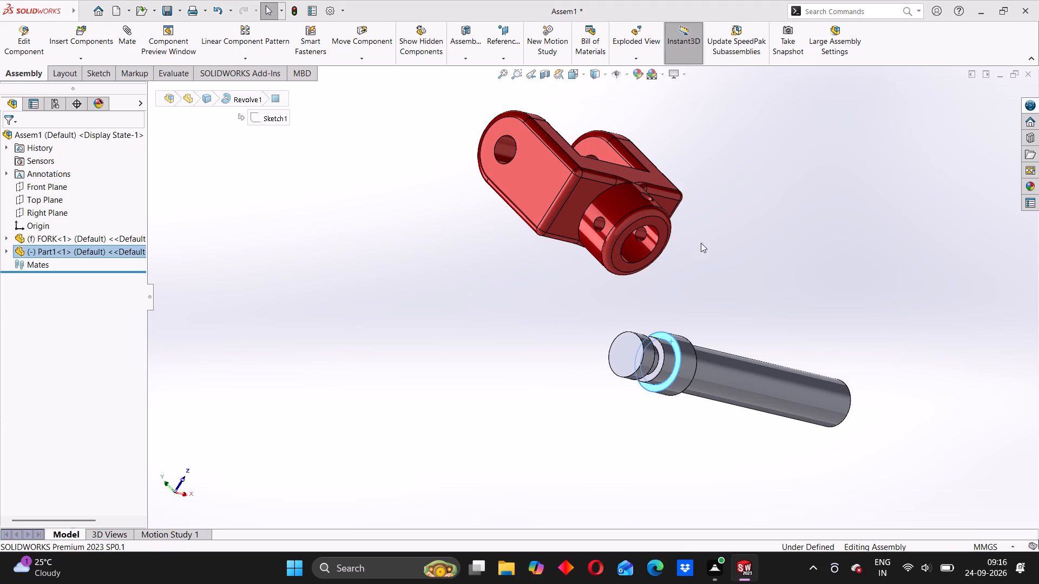
middle_click_drag(673, 306, 672, 304)
middle_click_drag(672, 304, 646, 265)
left_click(646, 216)
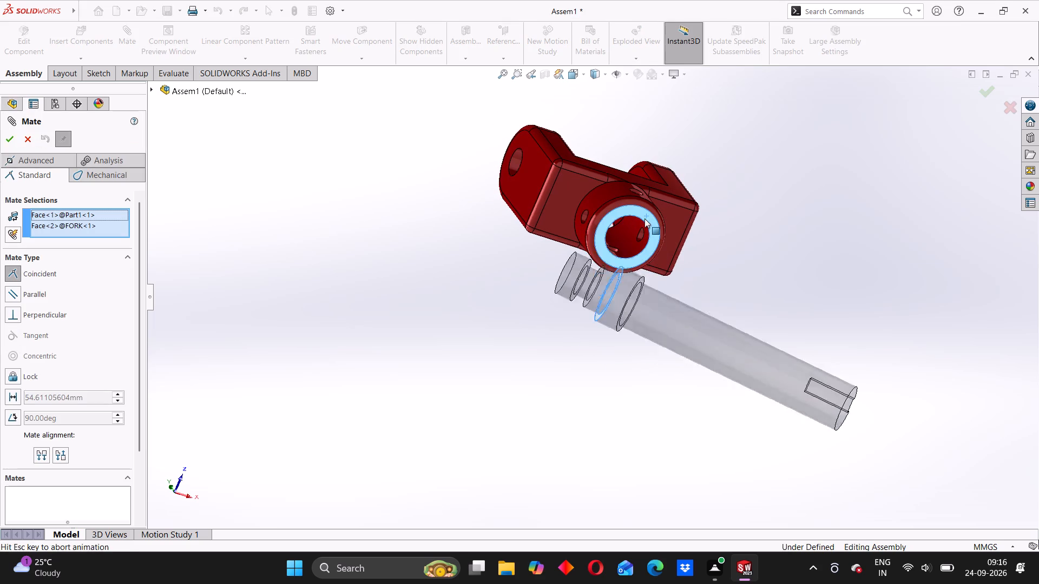
middle_click_drag(739, 290, 650, 266)
scroll(670, 251, "down", 4)
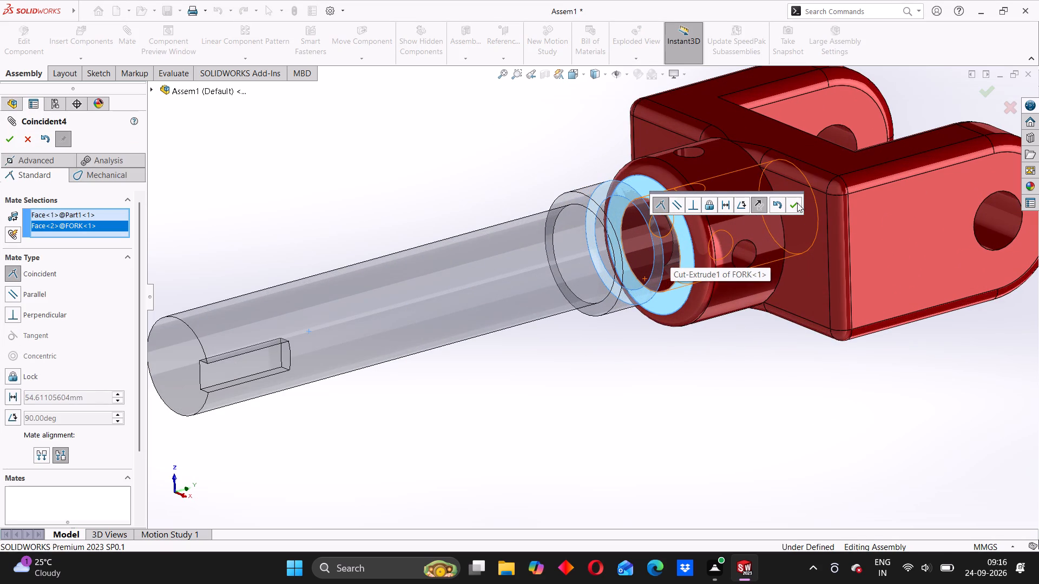
left_click(793, 207)
Add a Concentric mate between the circular edge of Part1's collar and the circular edge of the fork shank's end face.
middle_click_drag(666, 270, 639, 278)
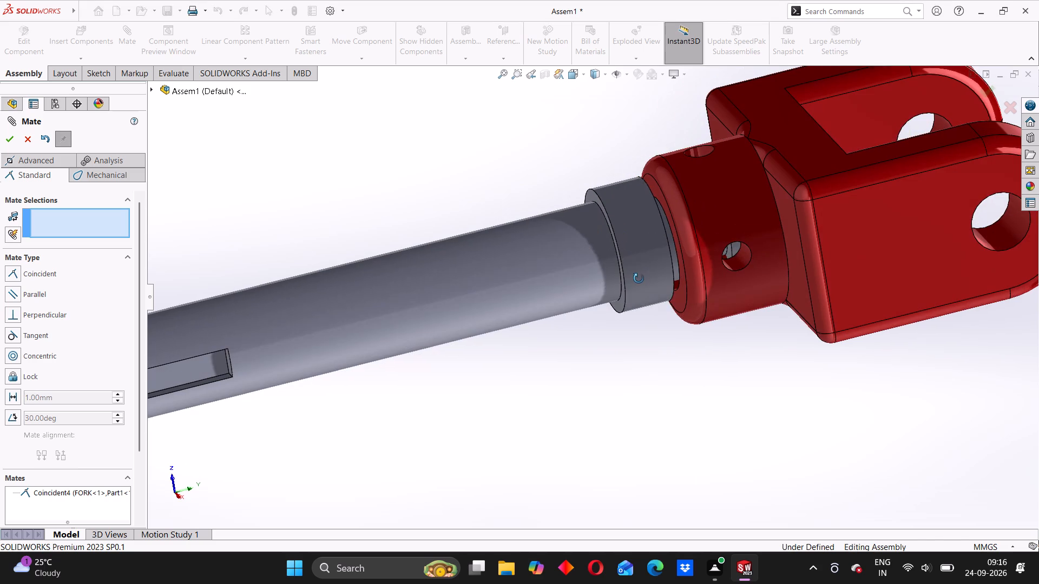
middle_click_drag(639, 278, 638, 278)
left_click(662, 223)
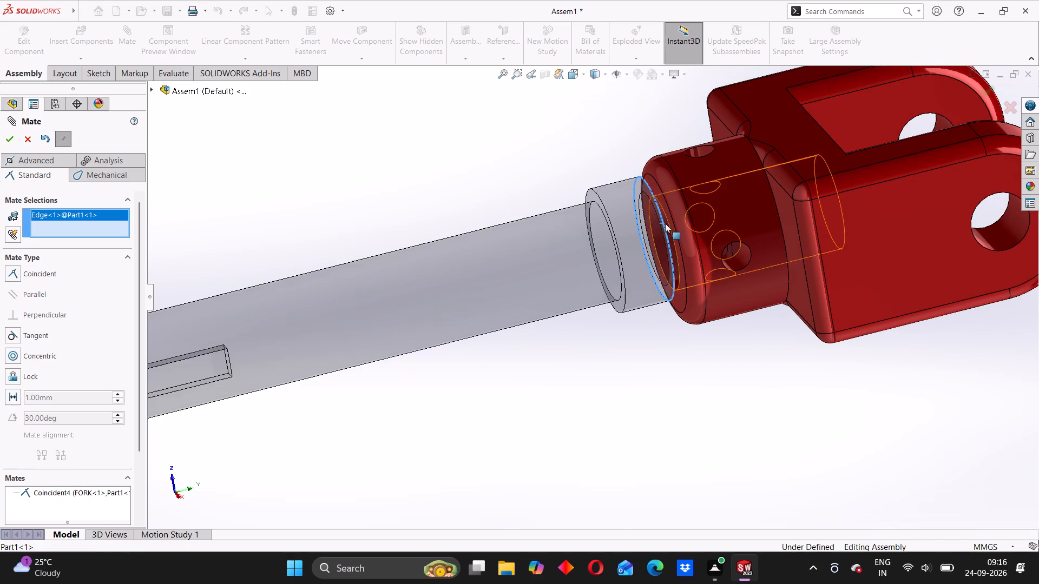
middle_click_drag(661, 341, 697, 328)
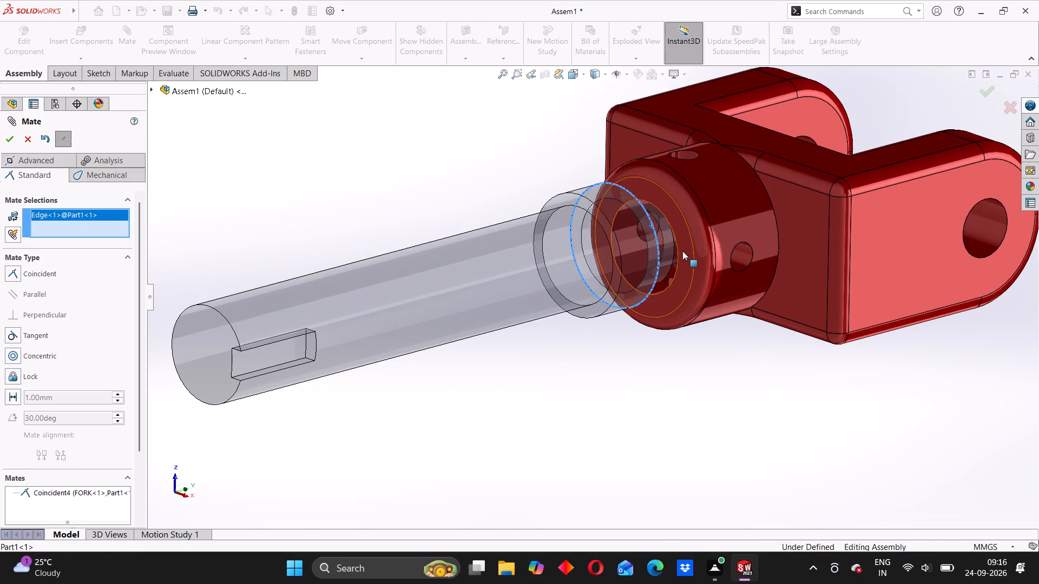
left_click(679, 253)
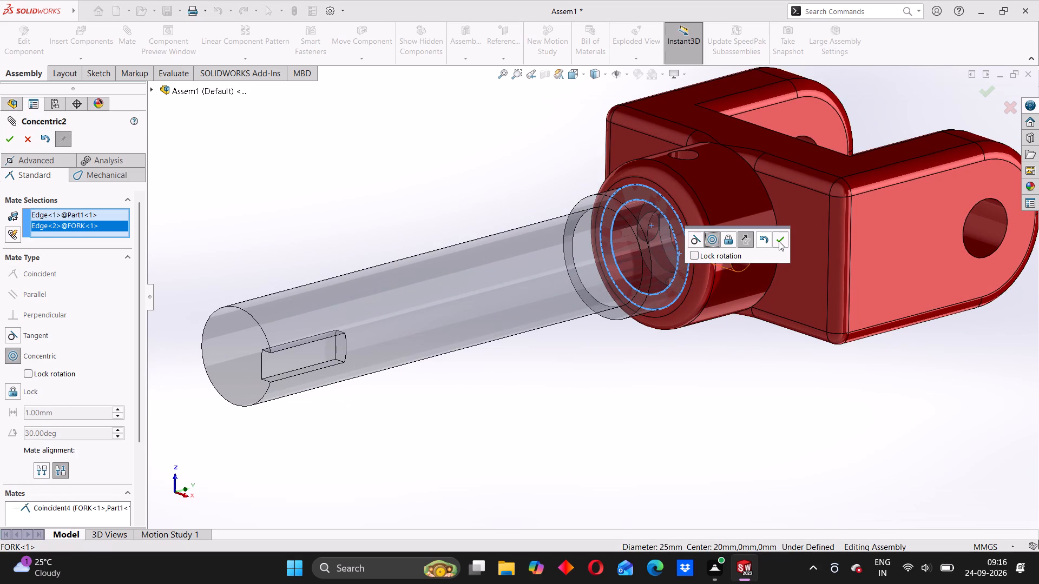
left_click(779, 241)
Examine the mated Part1 shaft and fork from all sides and at several distances, then leave the Mate command.
middle_click_drag(713, 354, 625, 366)
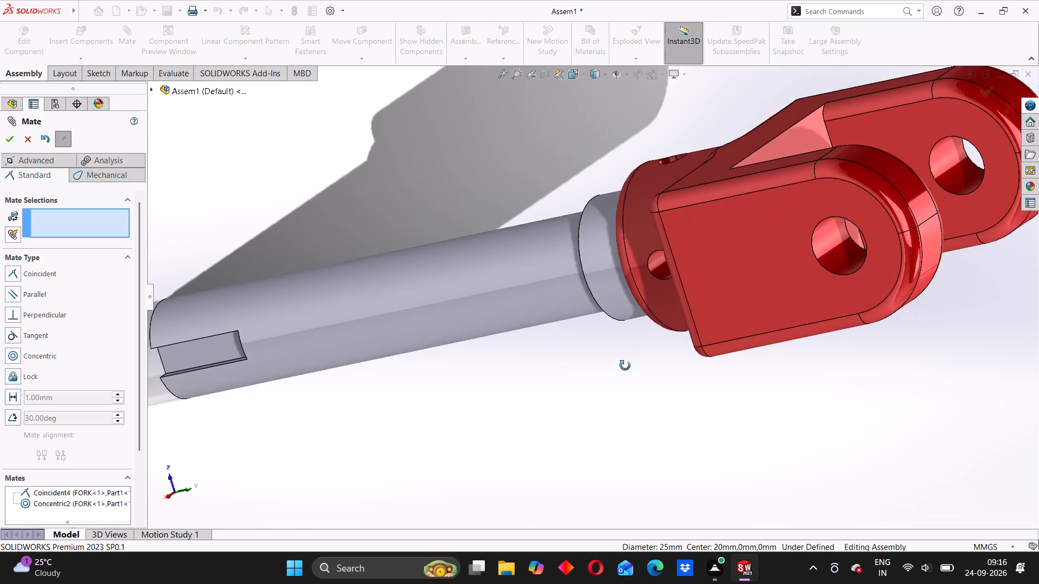
middle_click_drag(625, 366, 740, 280)
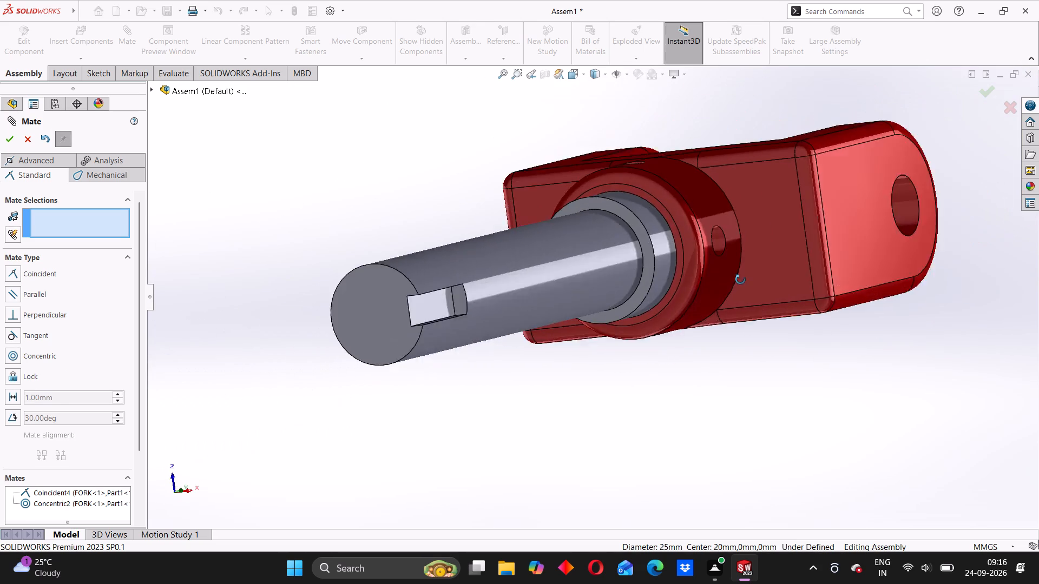
middle_click_drag(740, 280, 764, 207)
middle_click_drag(624, 418, 607, 348)
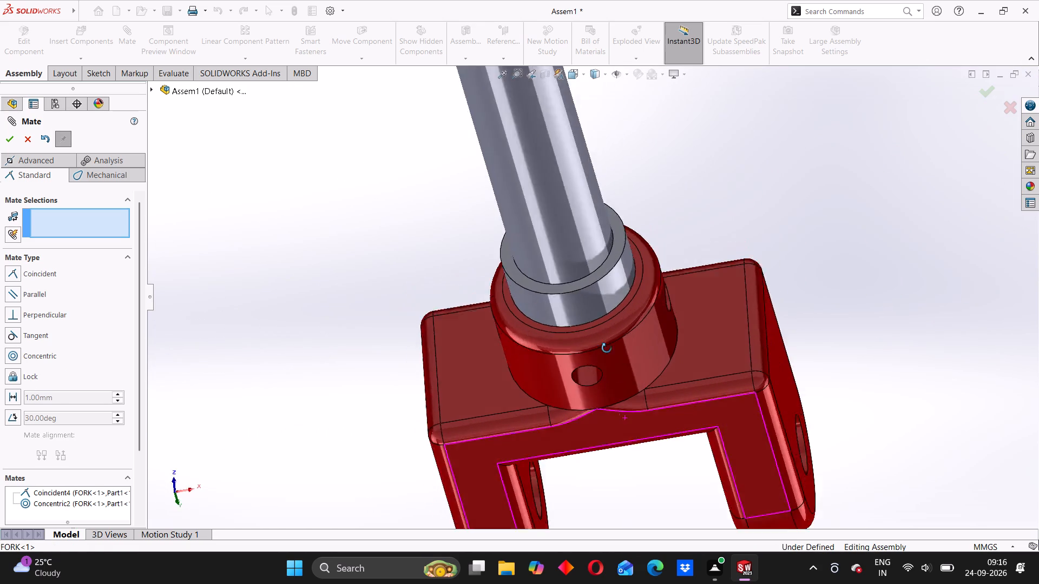
middle_click_drag(607, 348, 522, 327)
scroll(522, 328, "up", 6)
middle_click_drag(543, 315, 540, 330)
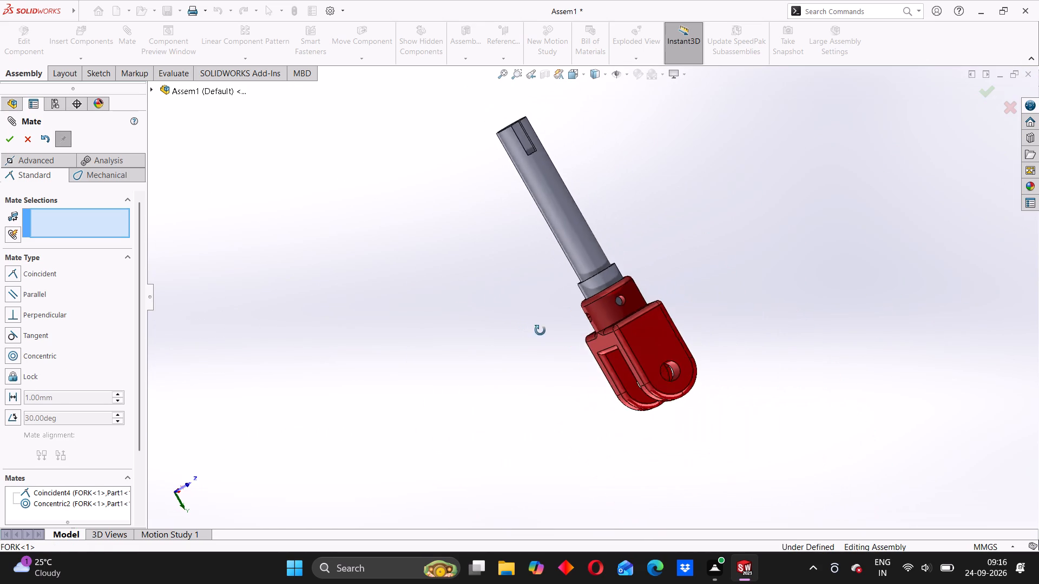
middle_click_drag(540, 330, 516, 407)
middle_click_drag(680, 224, 603, 176)
scroll(647, 235, "up", 1)
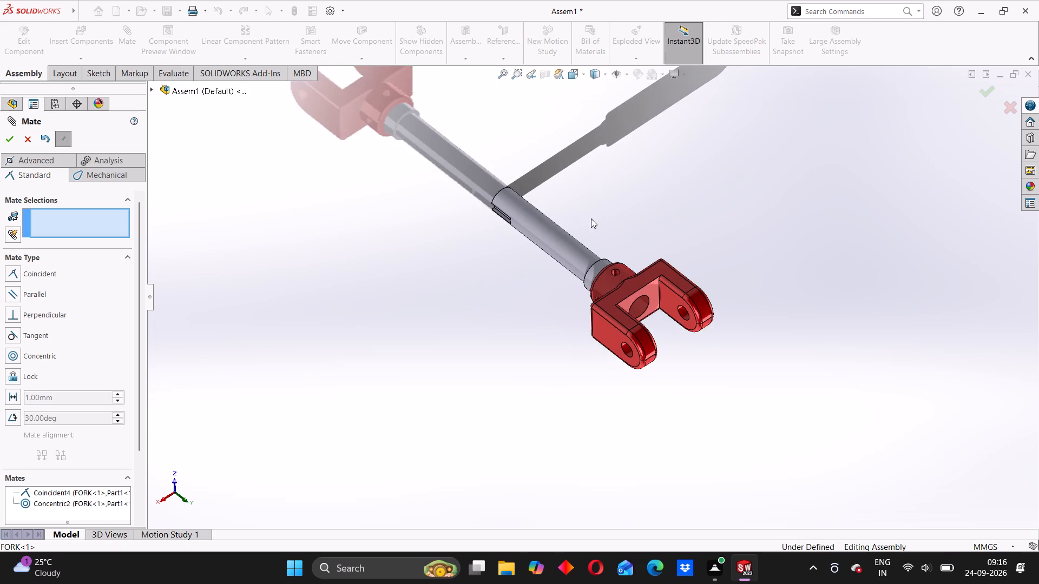
scroll(591, 218, "up", 2)
middle_click_drag(555, 323, 622, 393)
middle_click_drag(586, 313, 538, 323)
scroll(580, 258, "down", 7)
scroll(641, 350, "up", 3)
middle_click_drag(593, 371, 641, 319)
scroll(611, 367, "up", 1)
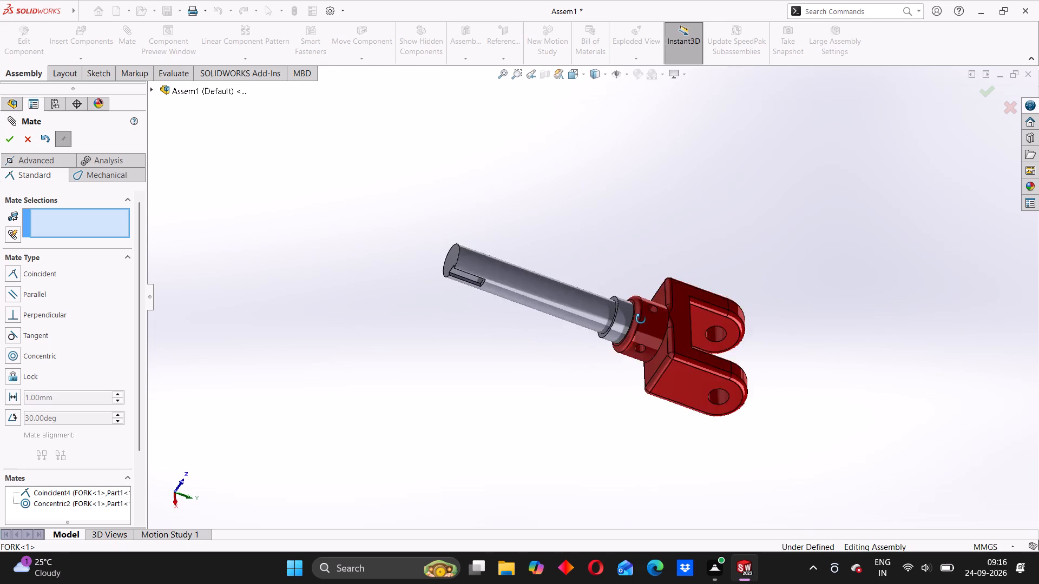
middle_click_drag(641, 319, 612, 290)
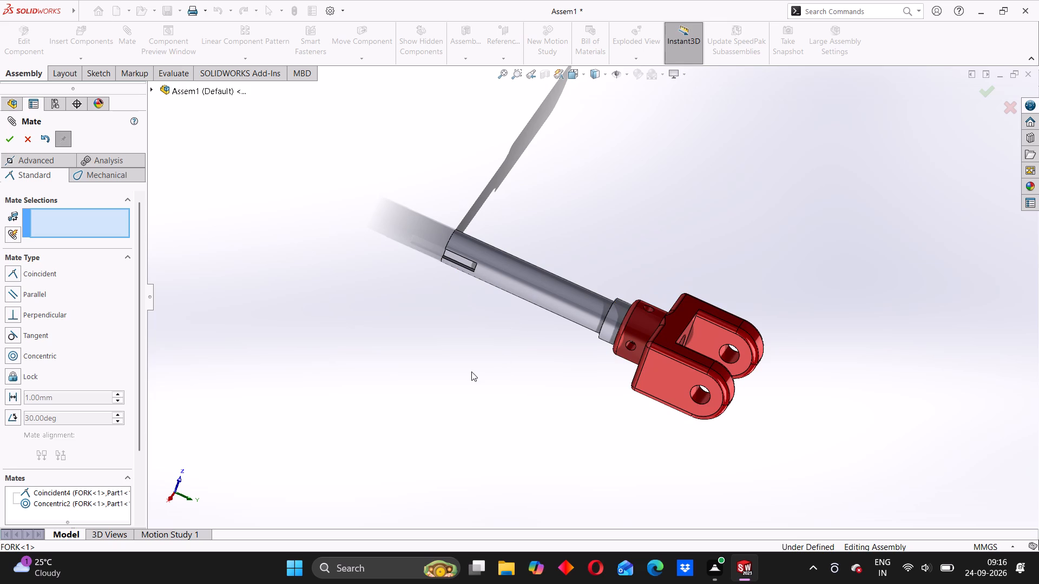
scroll(624, 363, "down", 3)
scroll(623, 364, "up", 3)
middle_click_drag(547, 348, 511, 351)
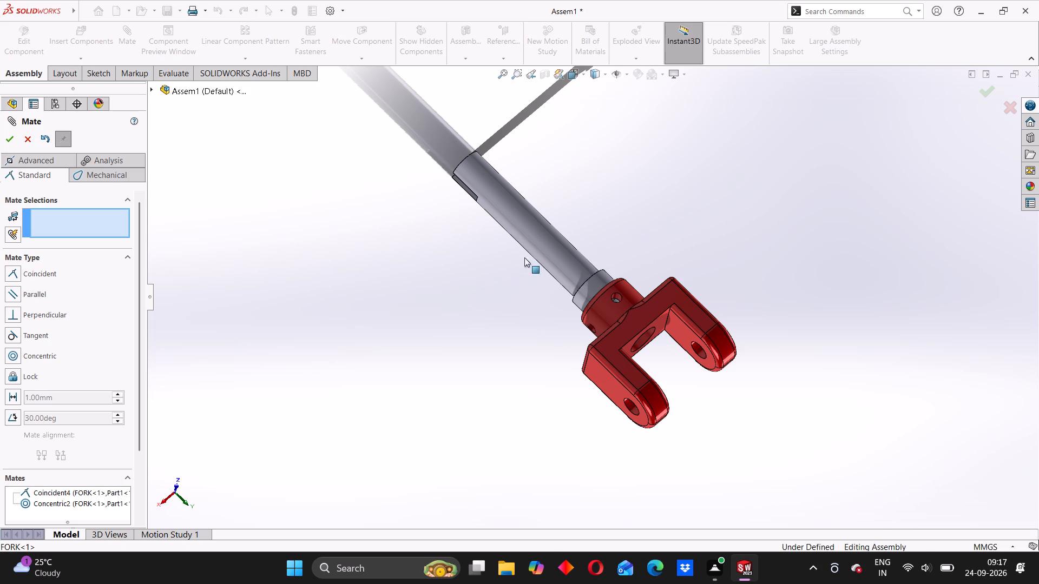
middle_click_drag(619, 220, 474, 275)
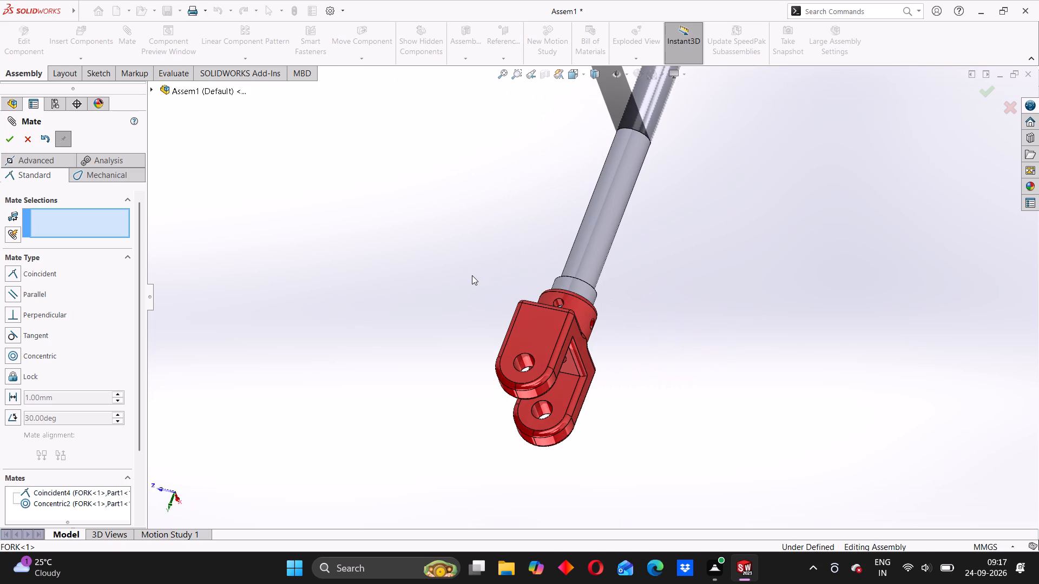
scroll(536, 297, "up", 1)
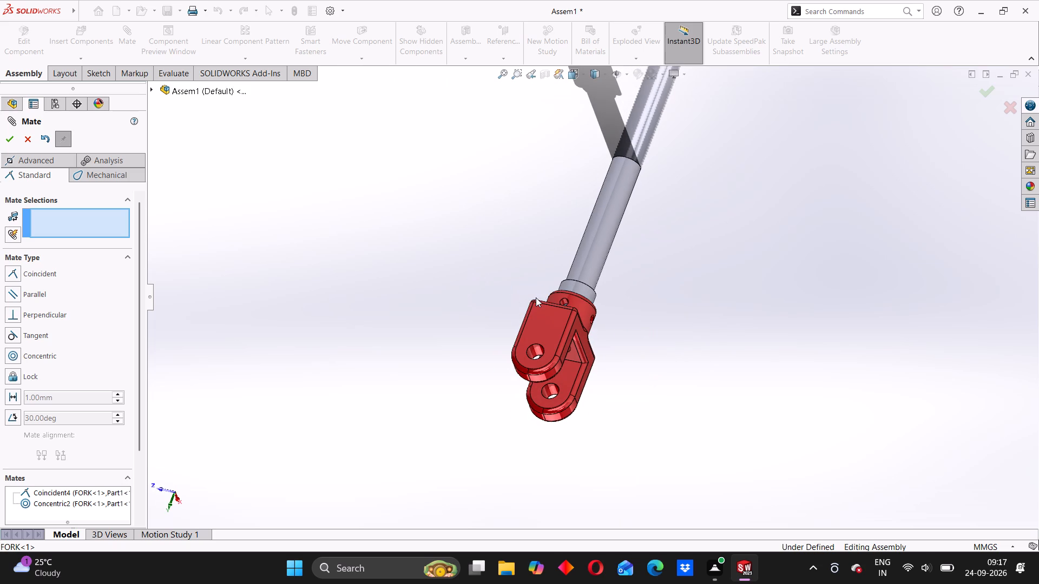
middle_click_drag(523, 270, 510, 280)
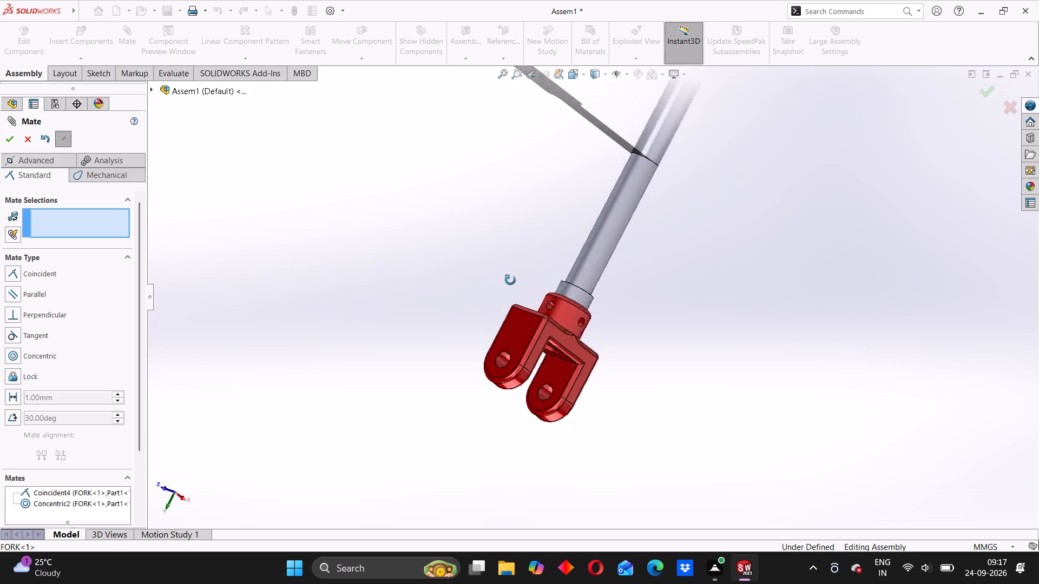
middle_click_drag(510, 280, 698, 270)
scroll(582, 298, "up", 3)
middle_click_drag(607, 249, 509, 241)
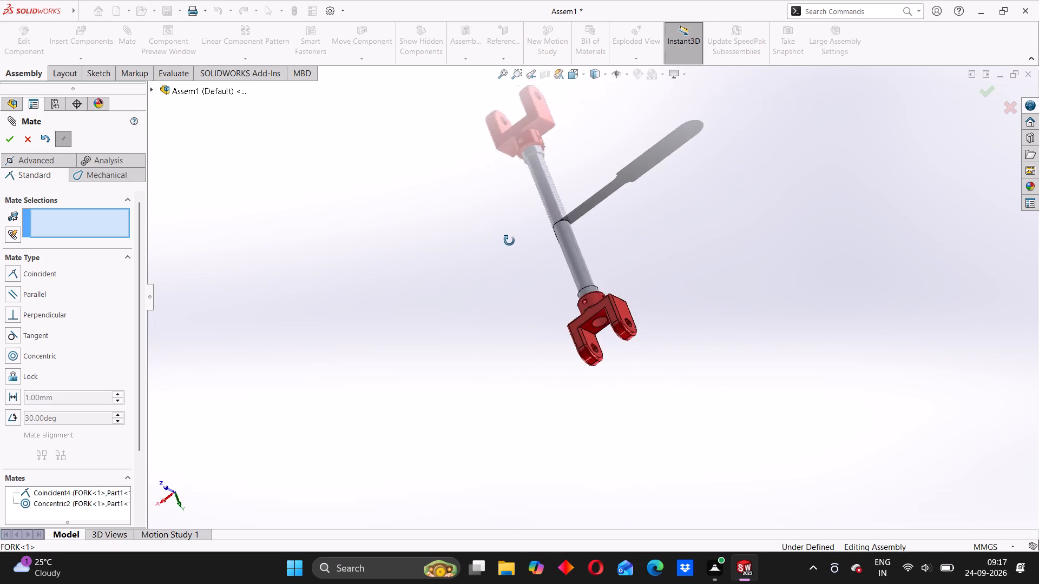
middle_click_drag(509, 241, 645, 213)
middle_click_drag(628, 255, 592, 241)
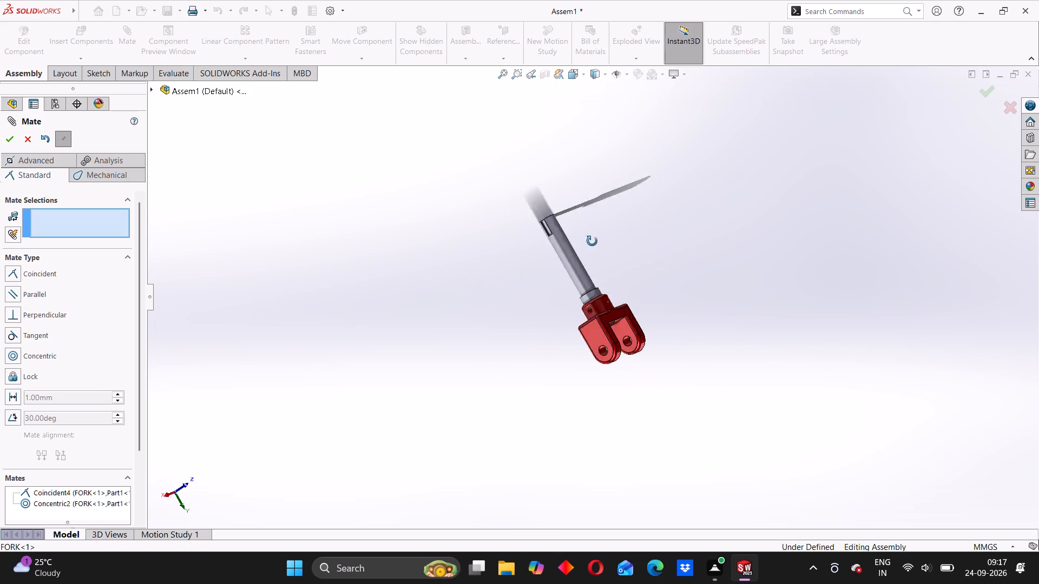
middle_click_drag(592, 241, 595, 368)
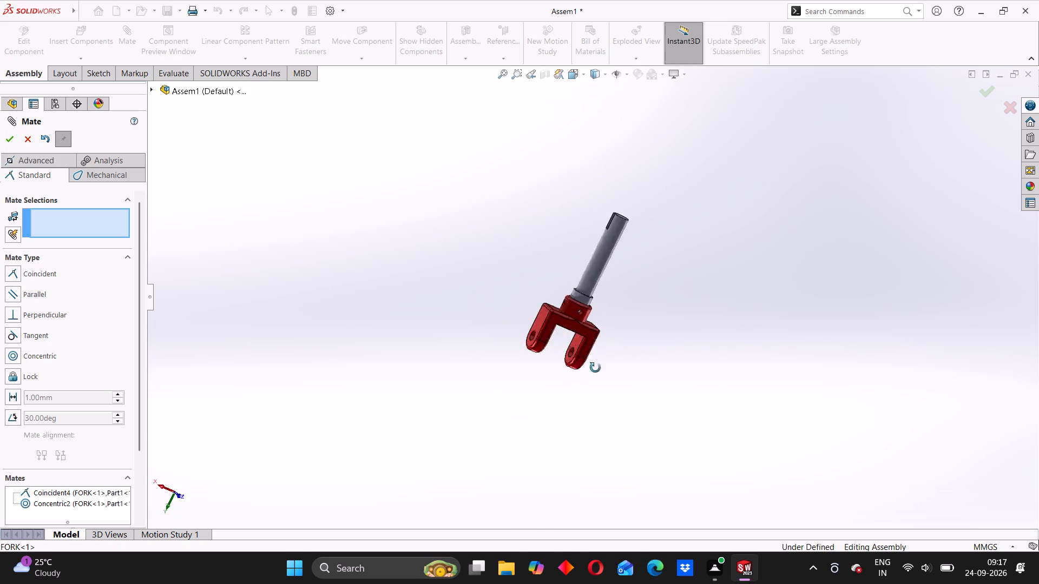
middle_click_drag(595, 368, 814, 260)
scroll(812, 317, "up", 1)
scroll(614, 314, "down", 1)
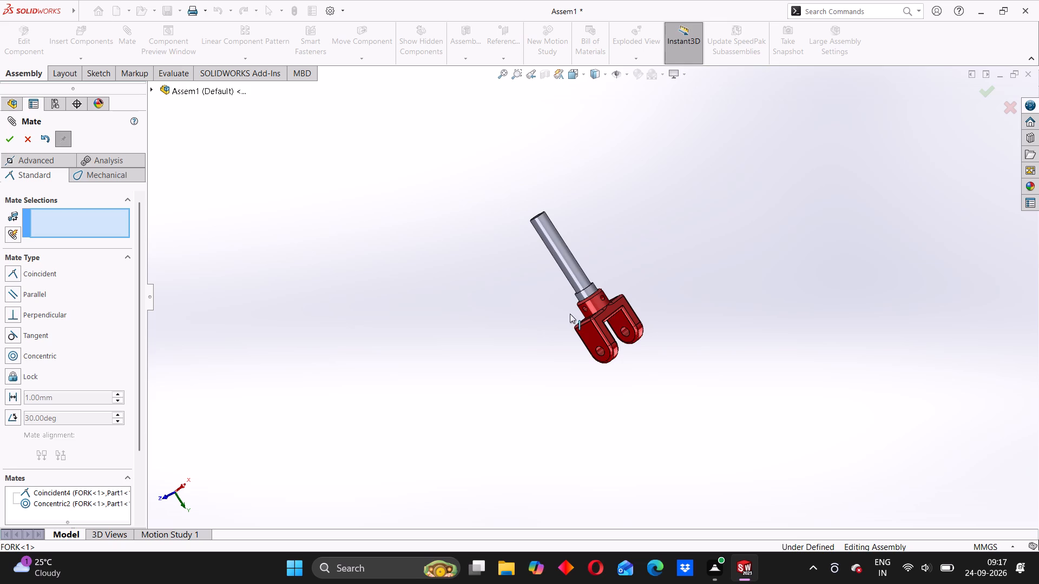
middle_click_drag(555, 264, 524, 247)
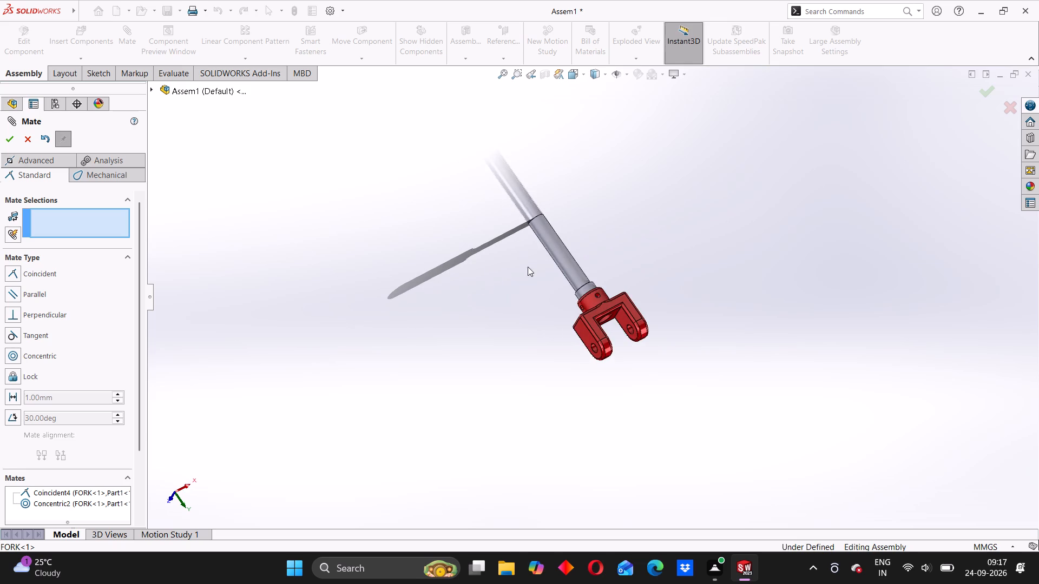
scroll(545, 307, "up", 2)
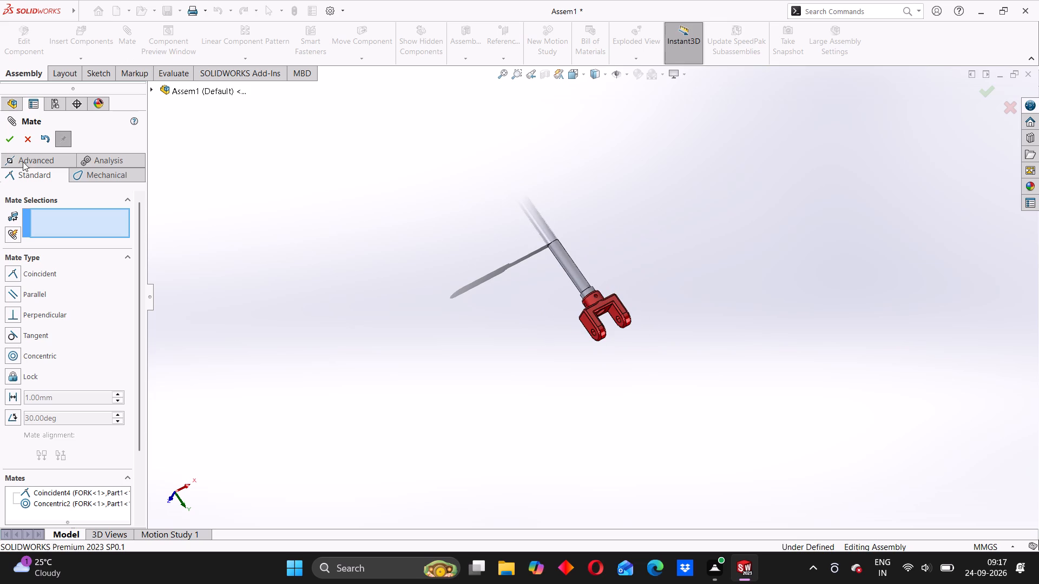
left_click(26, 141)
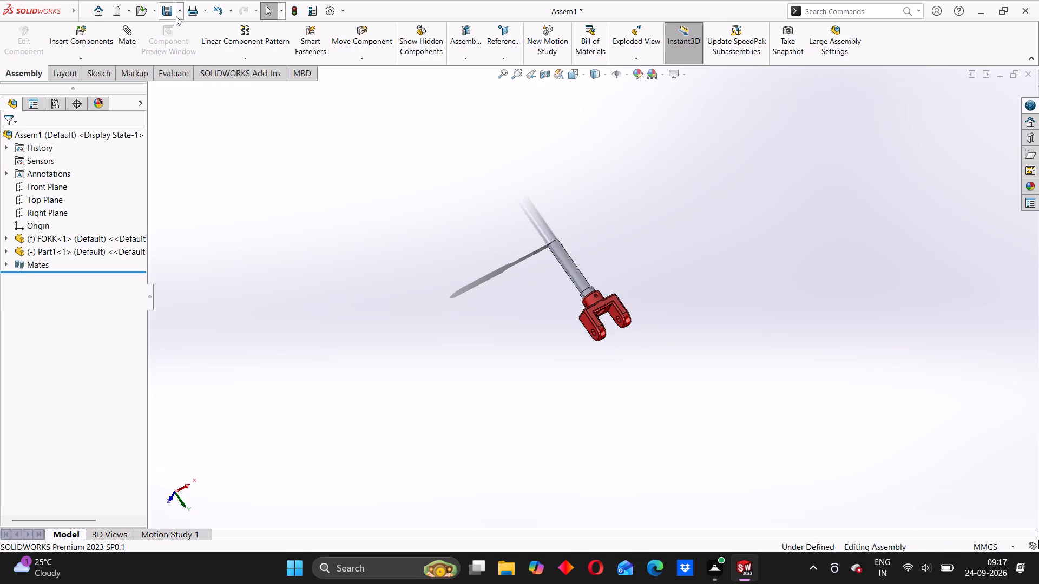
Insert the Part2 sleeve from the ASSEMBLY 1 folder and place it in open space beside the shaft and fork.
left_click(86, 54)
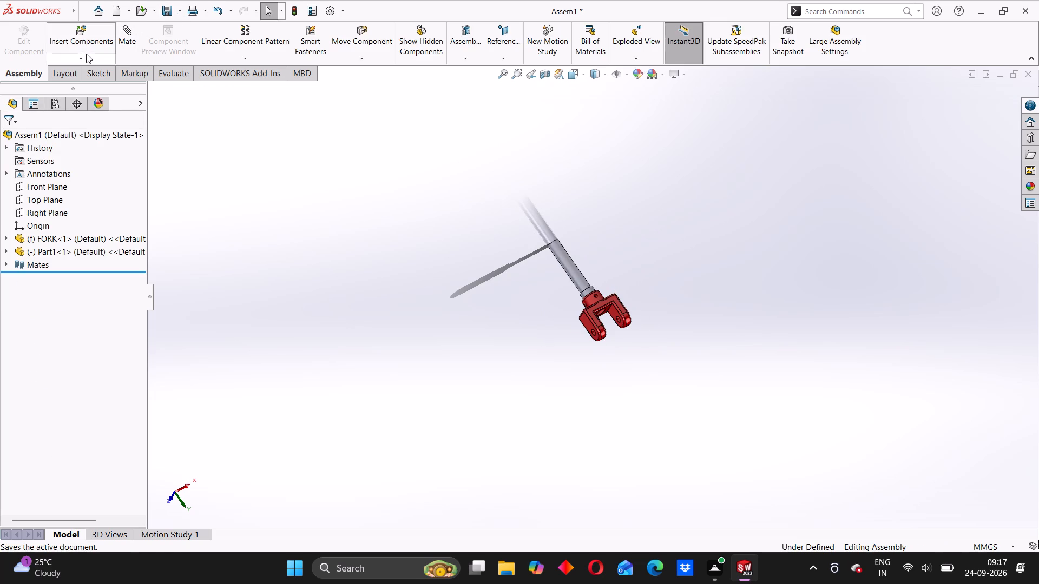
left_click(75, 36)
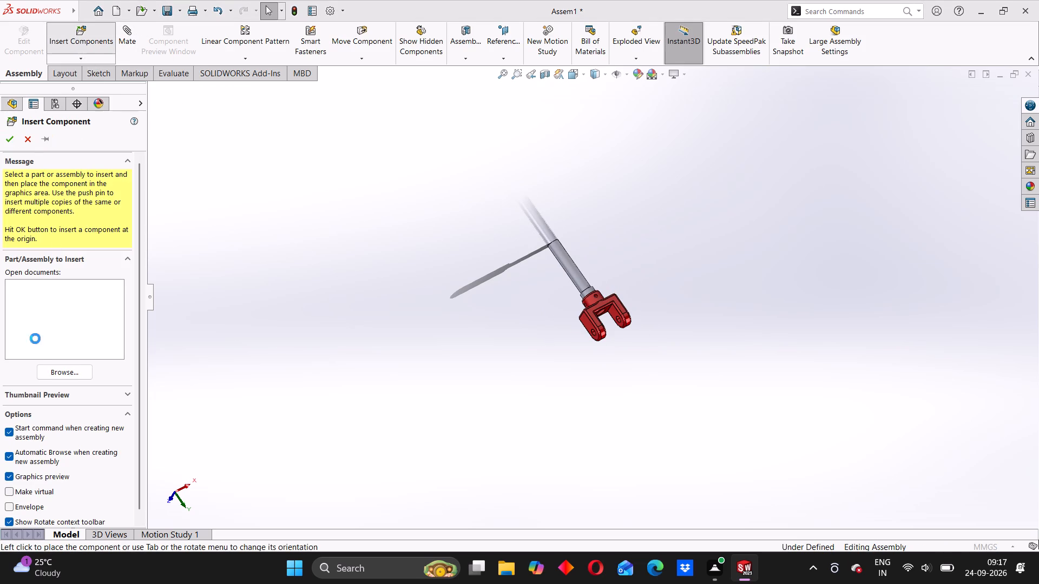
left_click(54, 370)
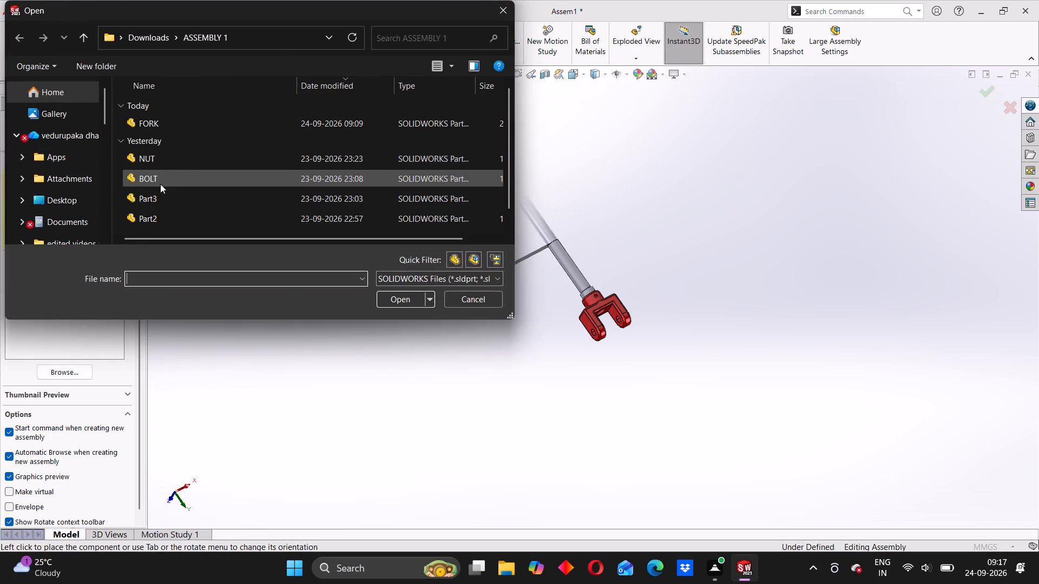
scroll(160, 184, "down", 4)
left_click(158, 198)
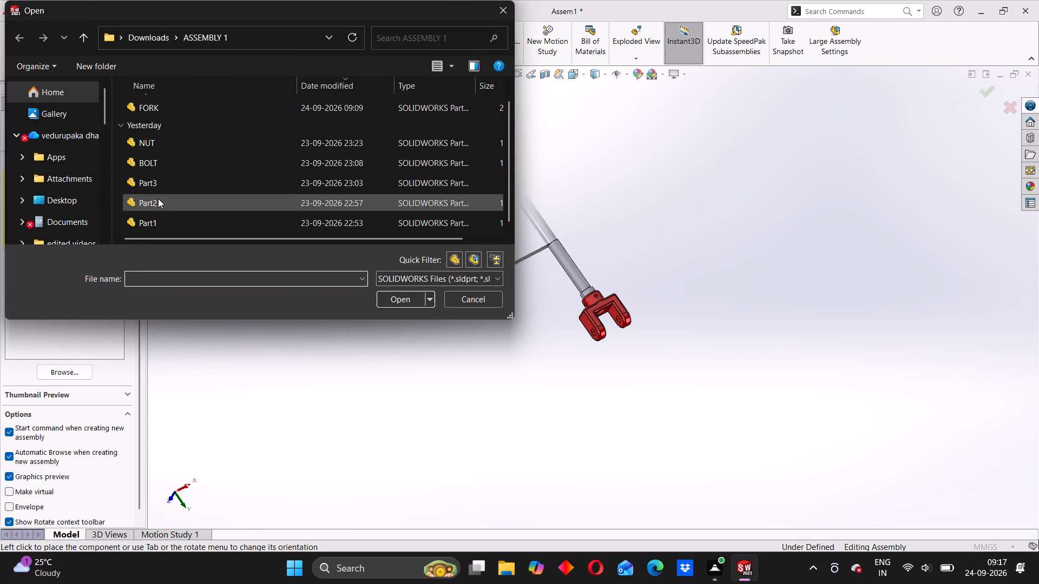
left_click(402, 307)
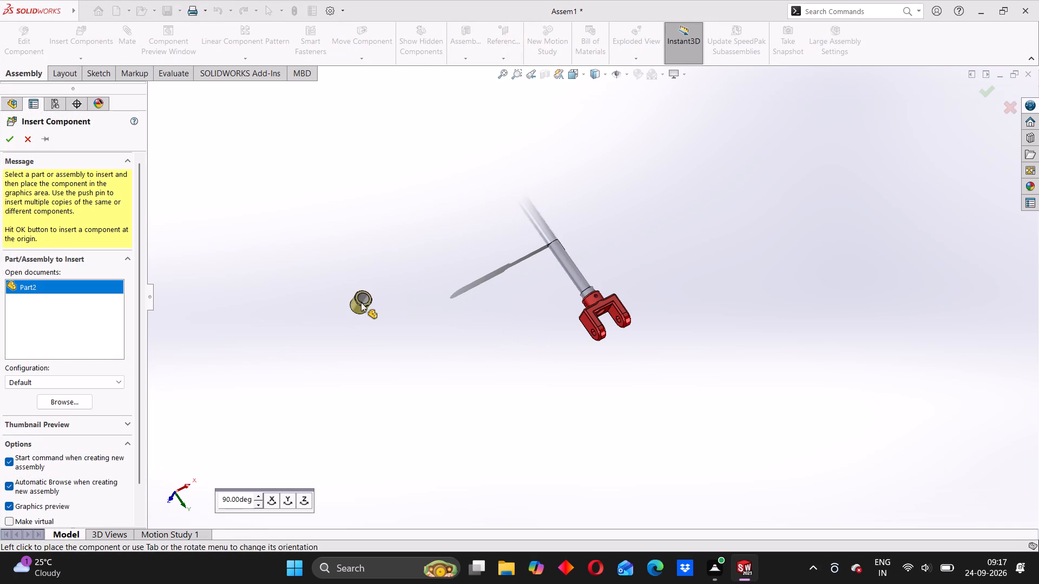
left_click(393, 315)
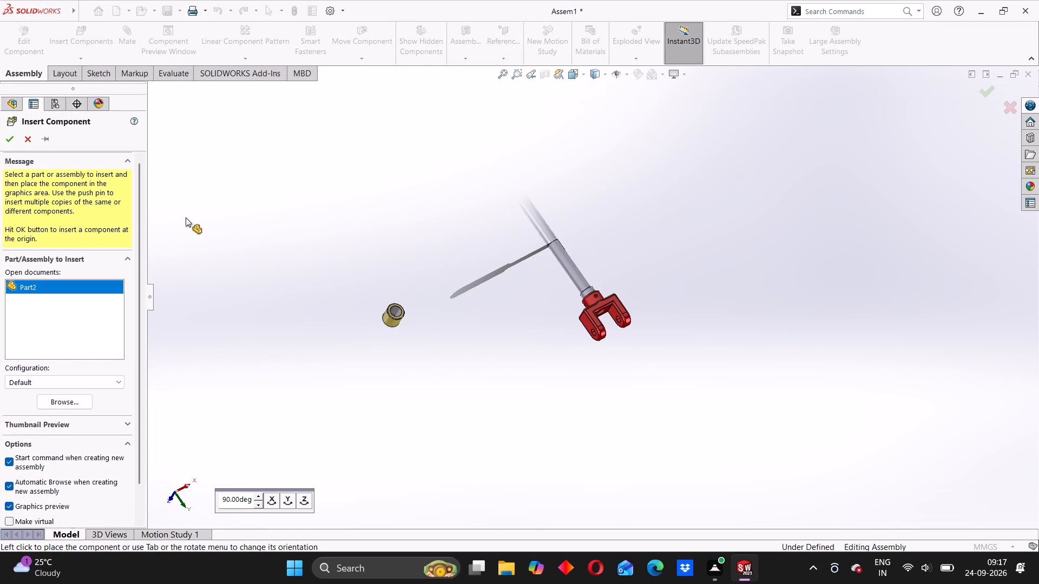
Insert the Part3 headed pin from the ASSEMBLY 1 folder and place it in open space near the fork.
left_click(85, 62)
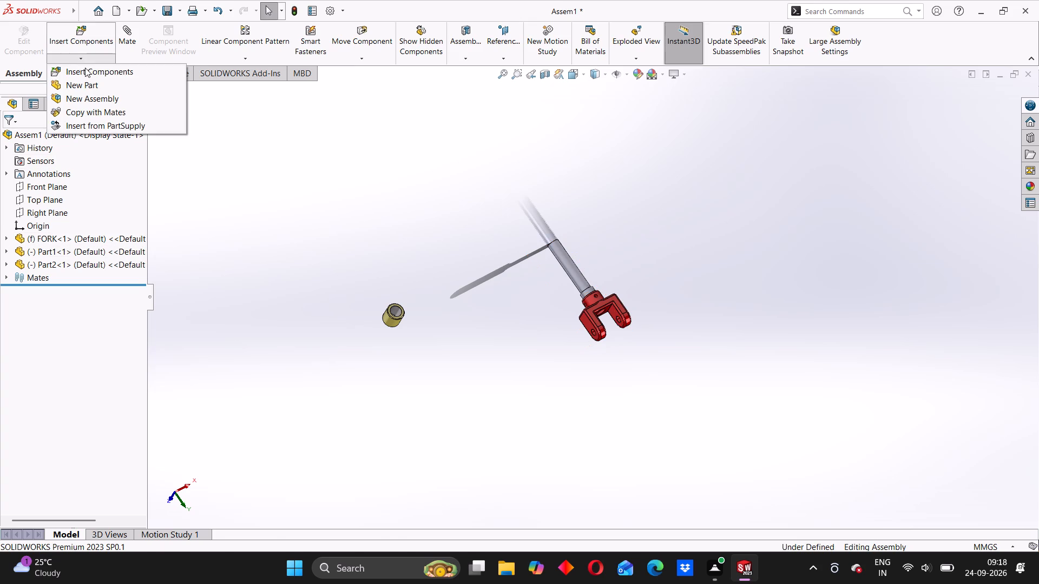
left_click(90, 35)
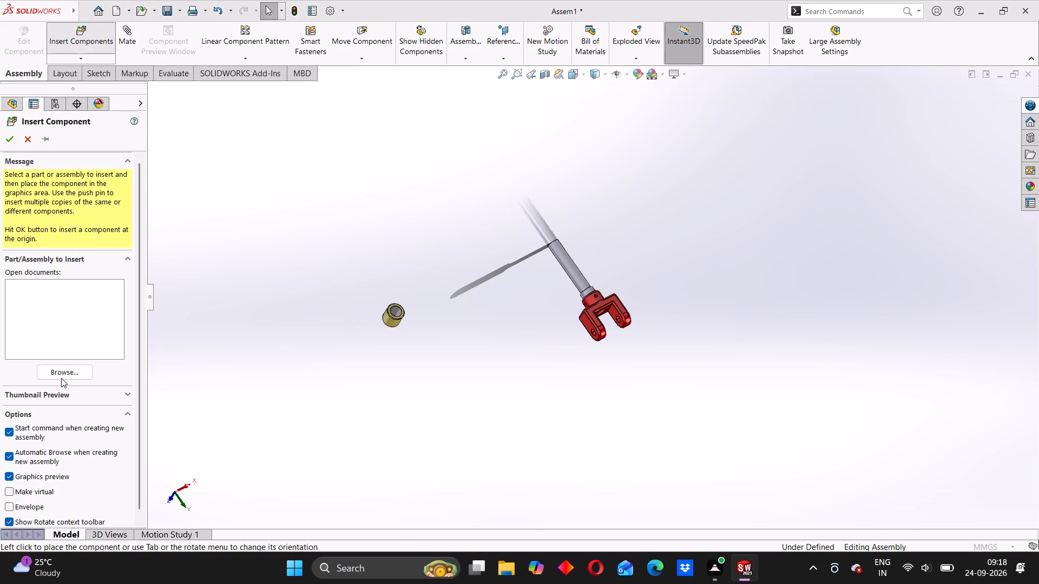
left_click(61, 376)
scroll(152, 202, "down", 4)
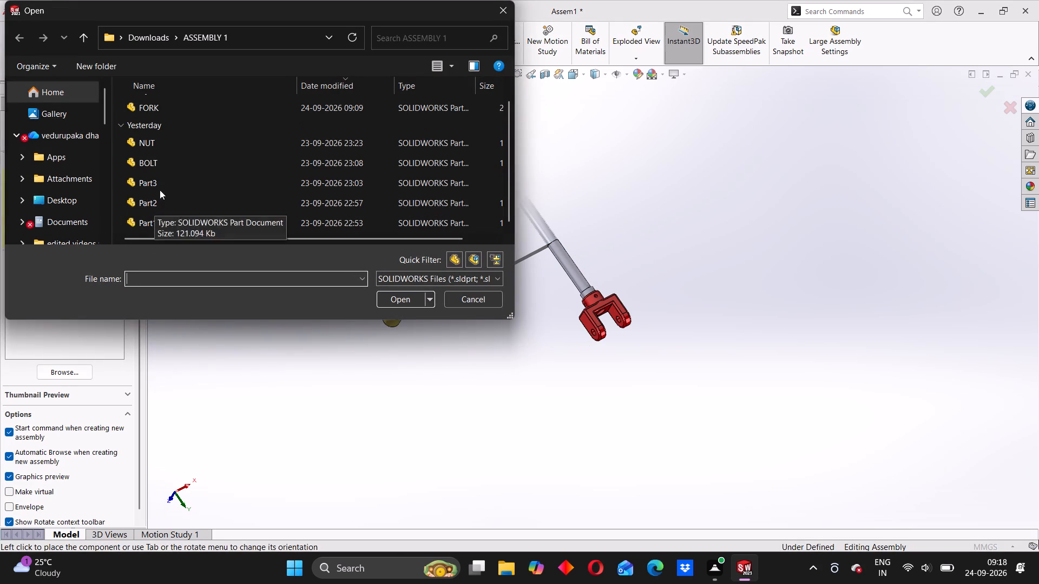
left_click(158, 184)
left_click(402, 301)
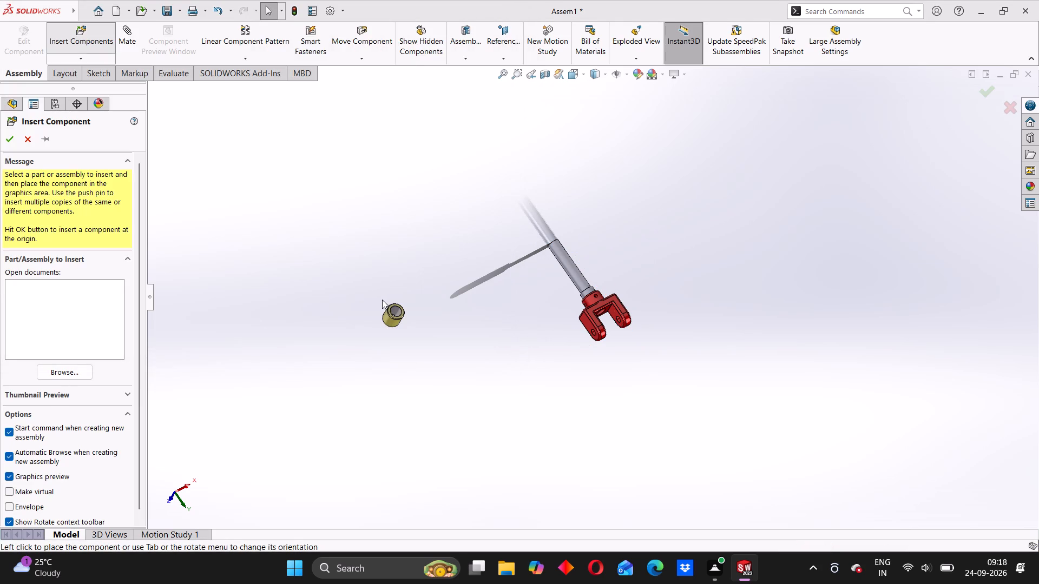
left_click(542, 318)
Move the Part3 pin closer to the fork's shank.
scroll(558, 313, "down", 5)
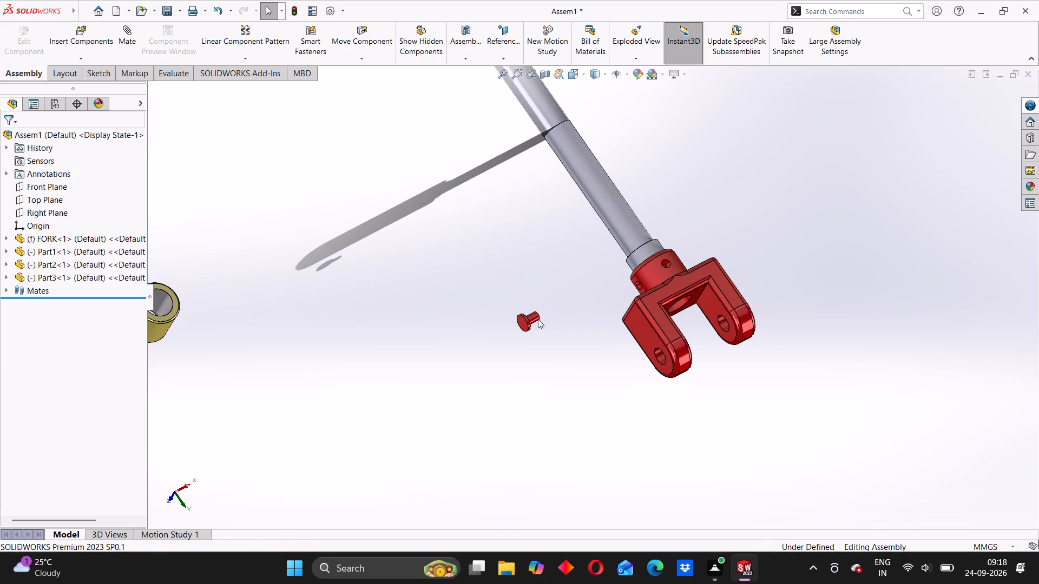
left_click_drag(531, 319, 604, 287)
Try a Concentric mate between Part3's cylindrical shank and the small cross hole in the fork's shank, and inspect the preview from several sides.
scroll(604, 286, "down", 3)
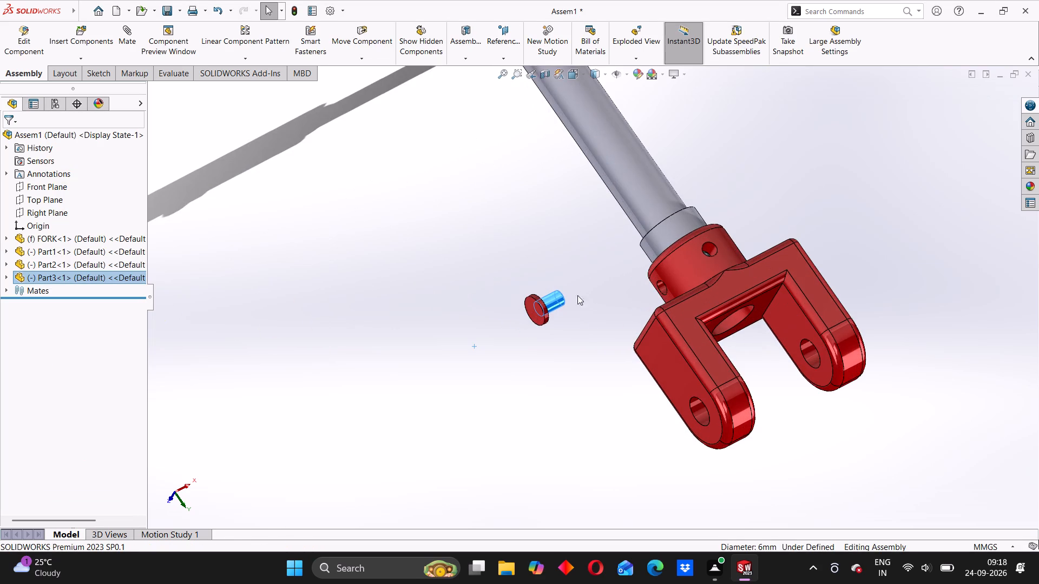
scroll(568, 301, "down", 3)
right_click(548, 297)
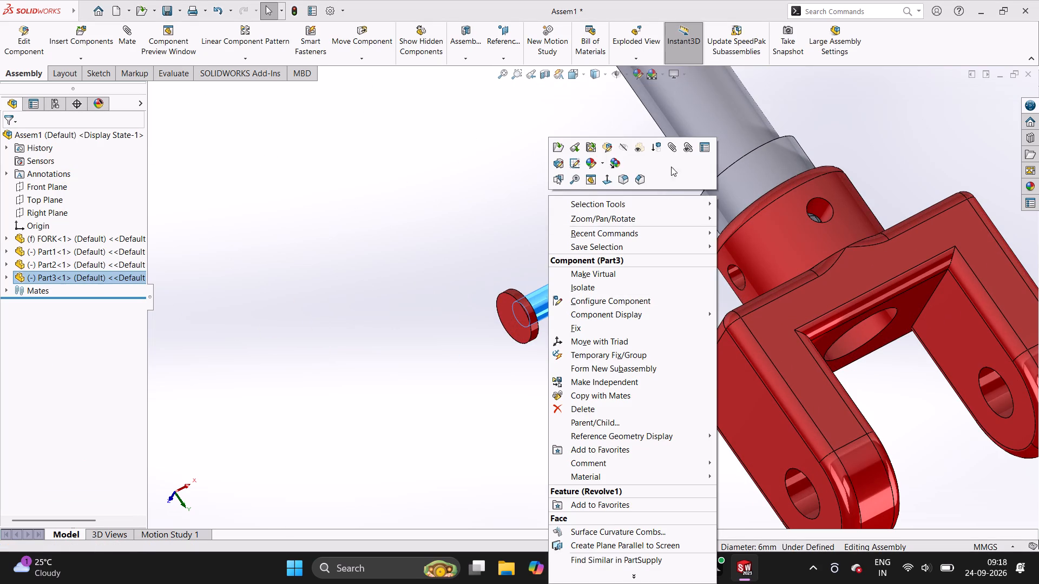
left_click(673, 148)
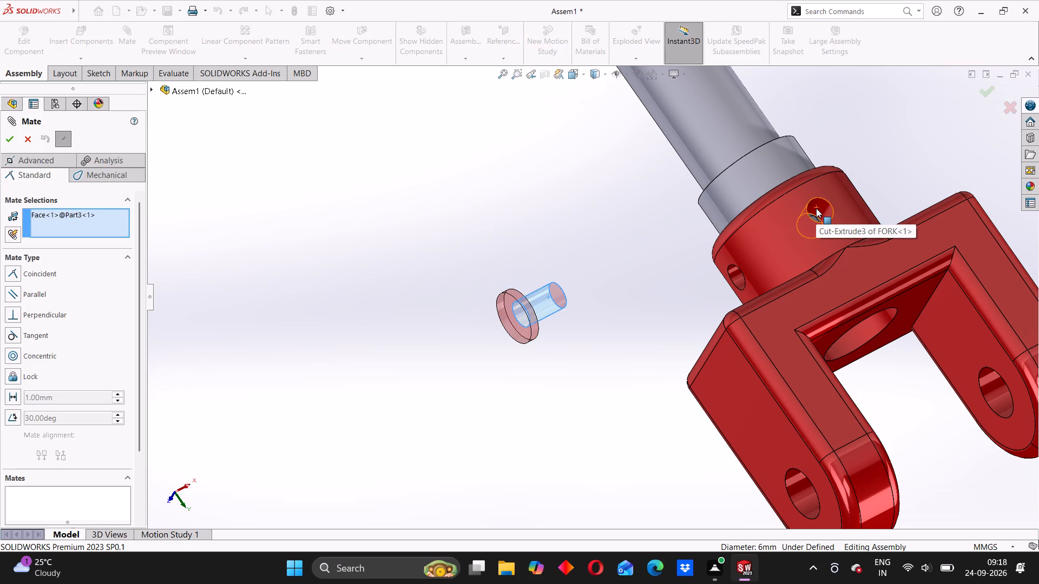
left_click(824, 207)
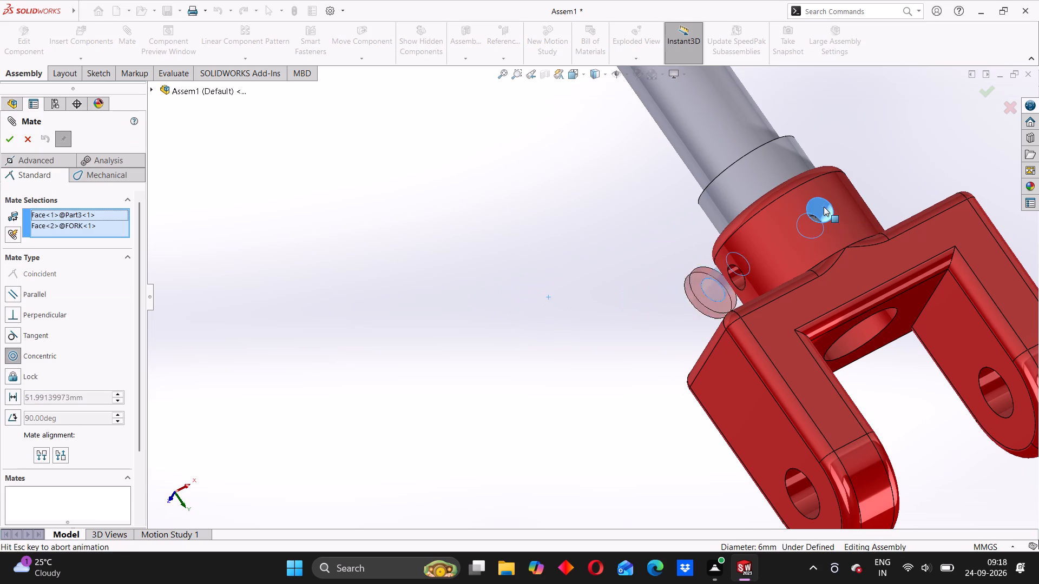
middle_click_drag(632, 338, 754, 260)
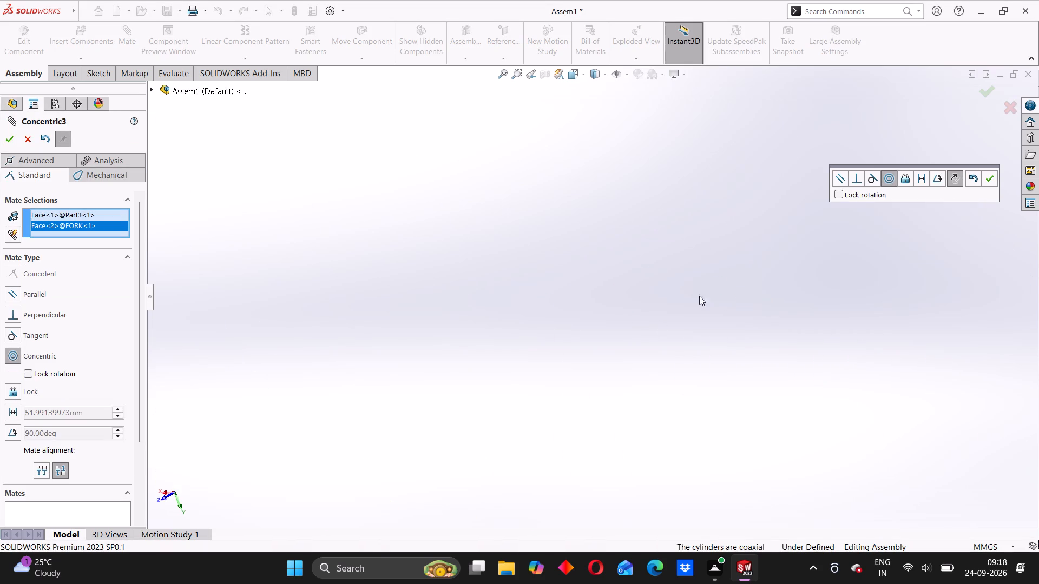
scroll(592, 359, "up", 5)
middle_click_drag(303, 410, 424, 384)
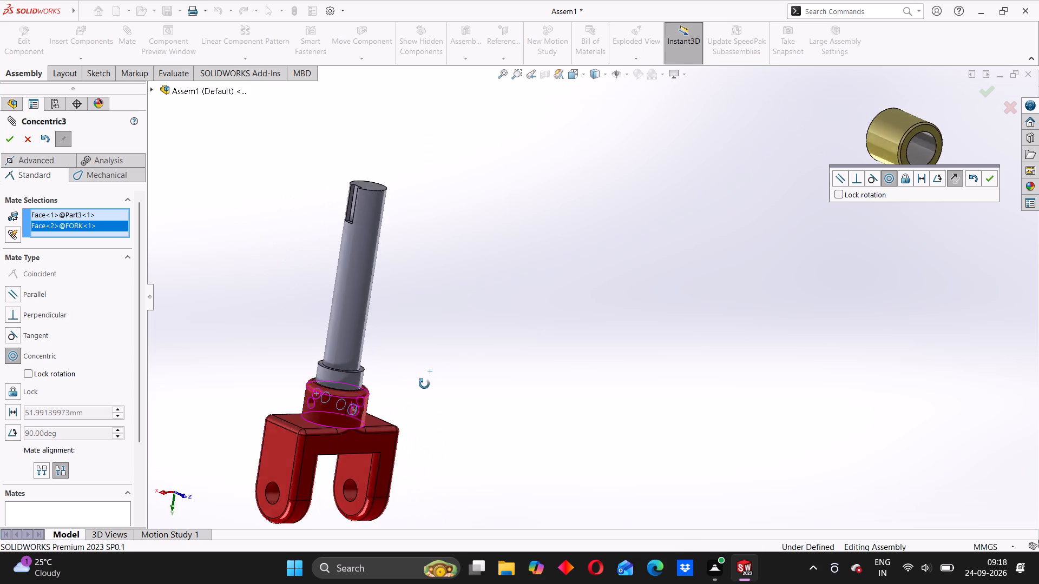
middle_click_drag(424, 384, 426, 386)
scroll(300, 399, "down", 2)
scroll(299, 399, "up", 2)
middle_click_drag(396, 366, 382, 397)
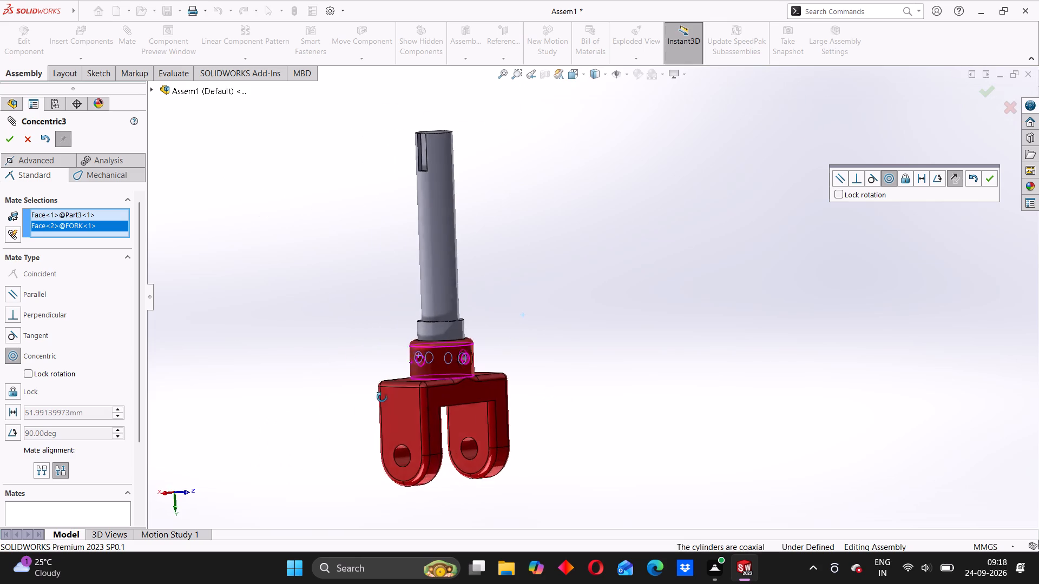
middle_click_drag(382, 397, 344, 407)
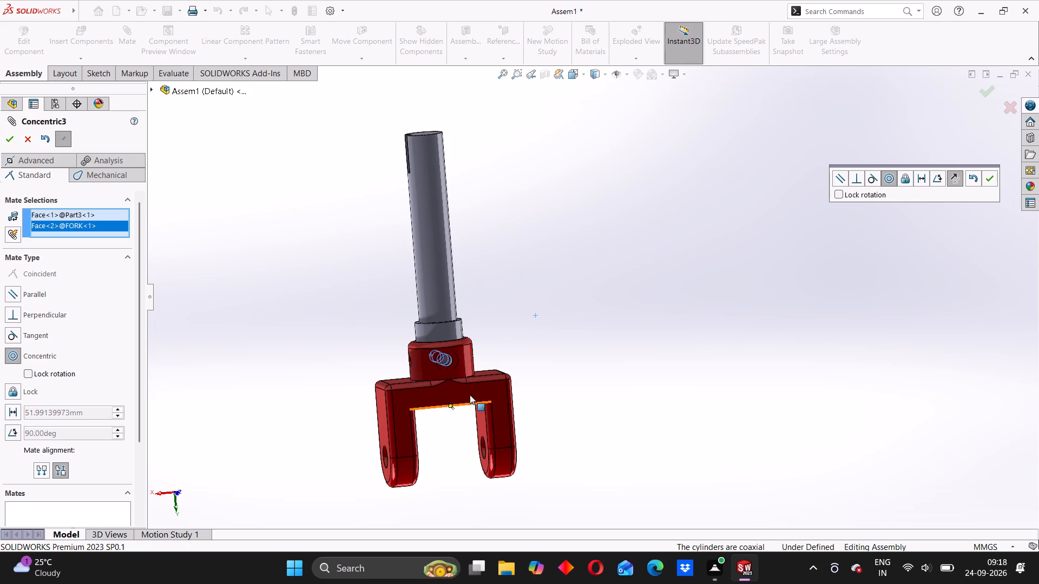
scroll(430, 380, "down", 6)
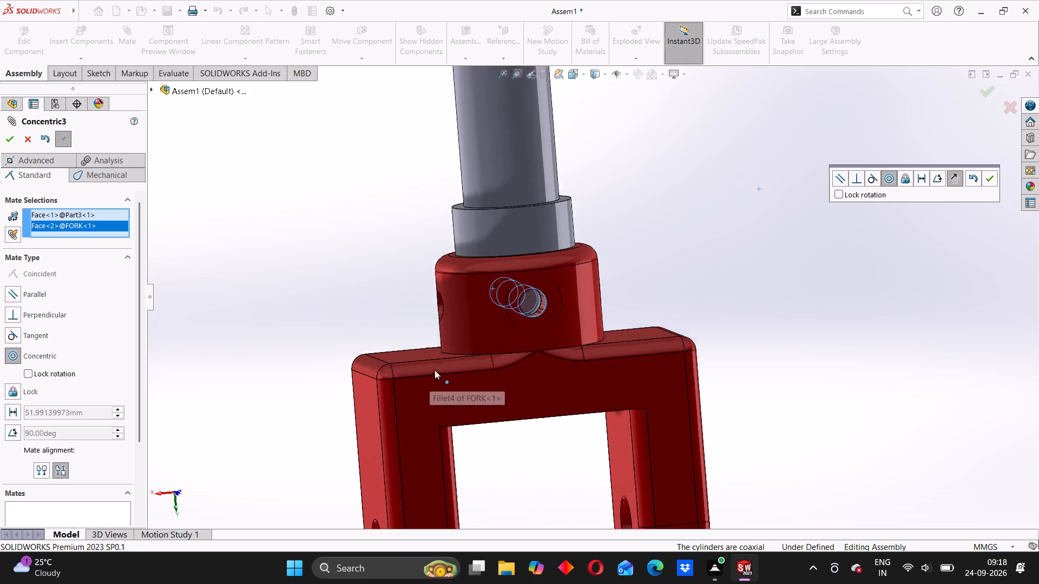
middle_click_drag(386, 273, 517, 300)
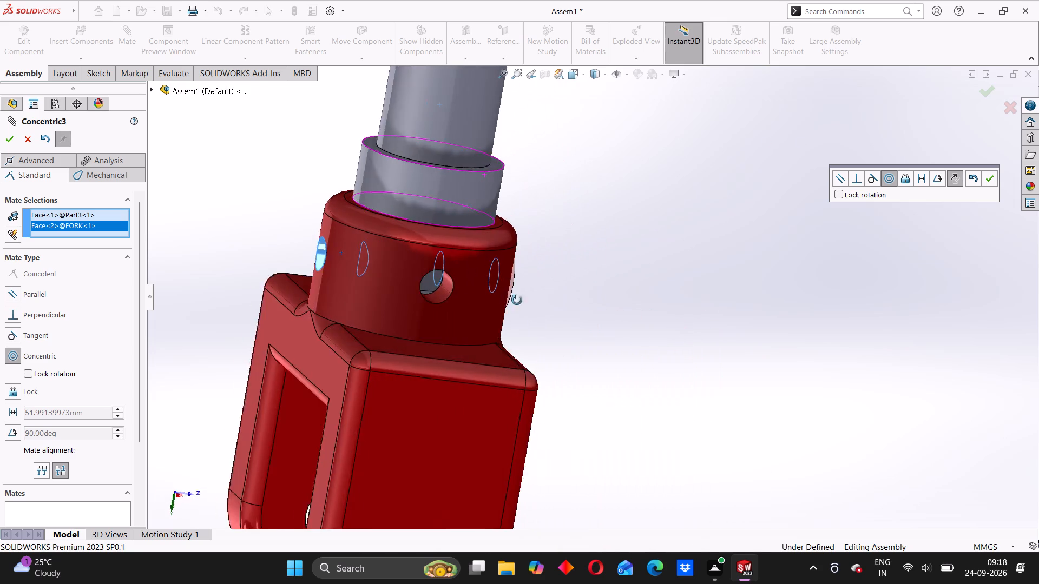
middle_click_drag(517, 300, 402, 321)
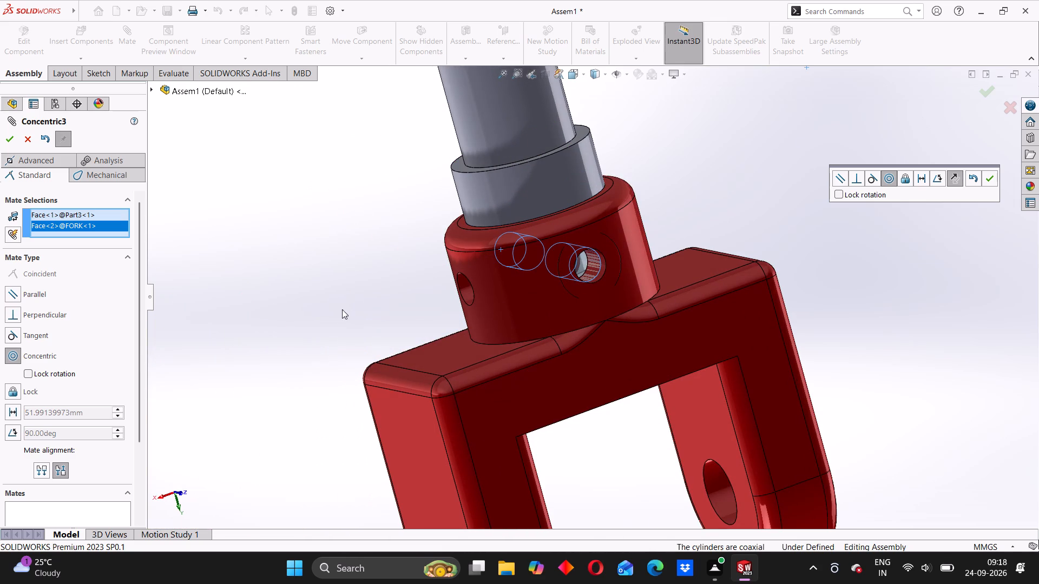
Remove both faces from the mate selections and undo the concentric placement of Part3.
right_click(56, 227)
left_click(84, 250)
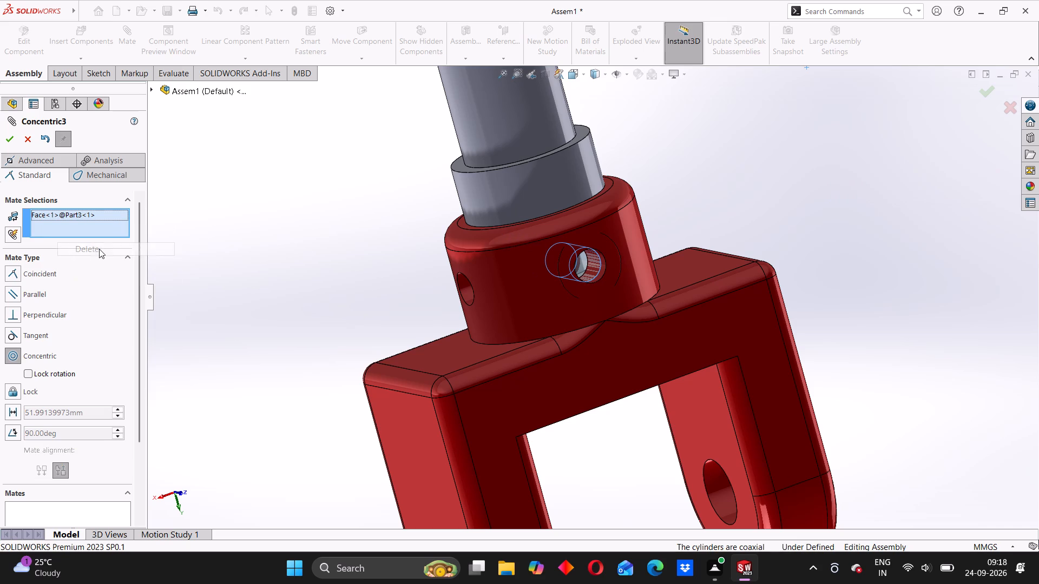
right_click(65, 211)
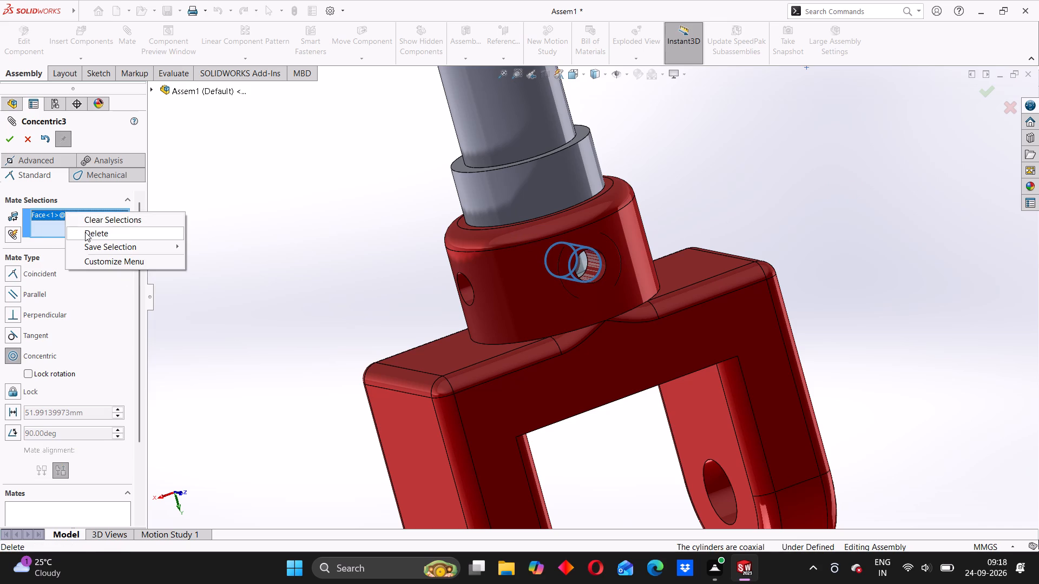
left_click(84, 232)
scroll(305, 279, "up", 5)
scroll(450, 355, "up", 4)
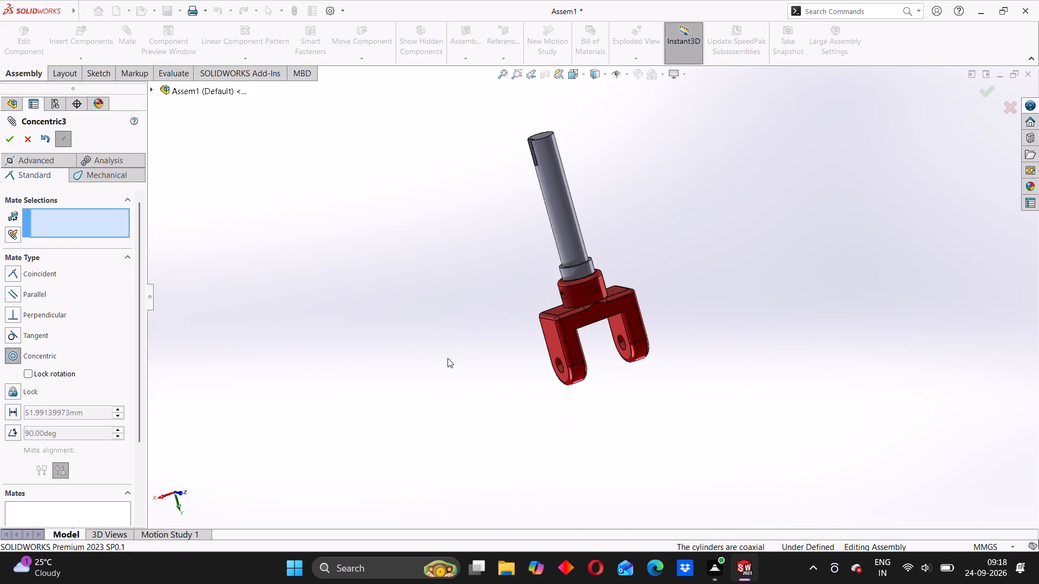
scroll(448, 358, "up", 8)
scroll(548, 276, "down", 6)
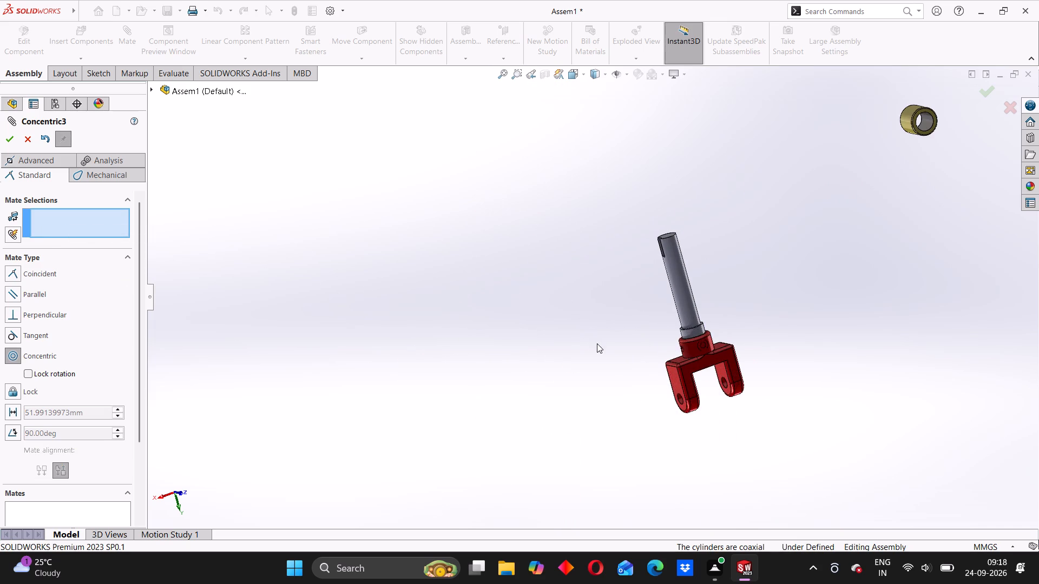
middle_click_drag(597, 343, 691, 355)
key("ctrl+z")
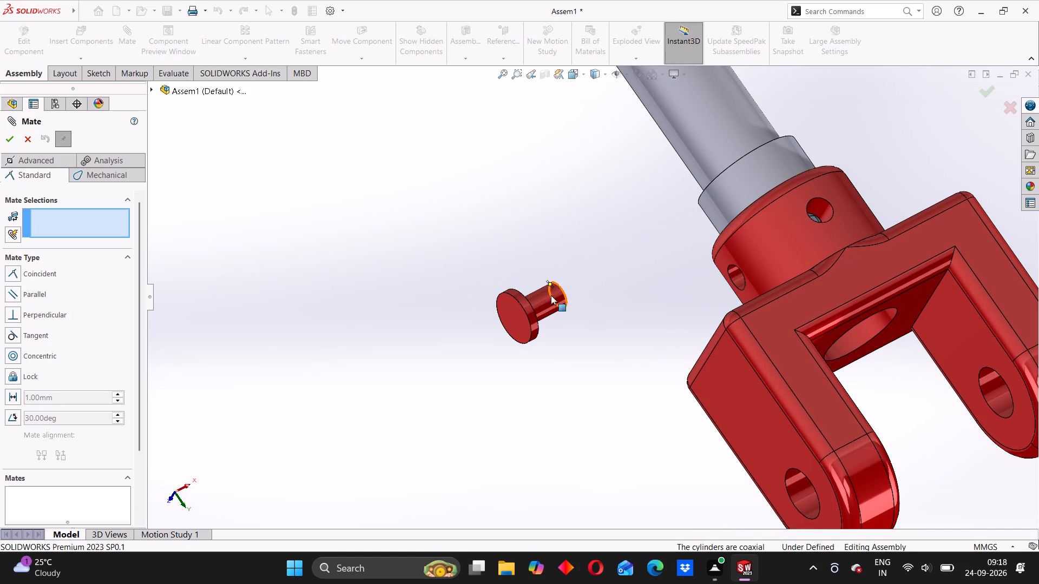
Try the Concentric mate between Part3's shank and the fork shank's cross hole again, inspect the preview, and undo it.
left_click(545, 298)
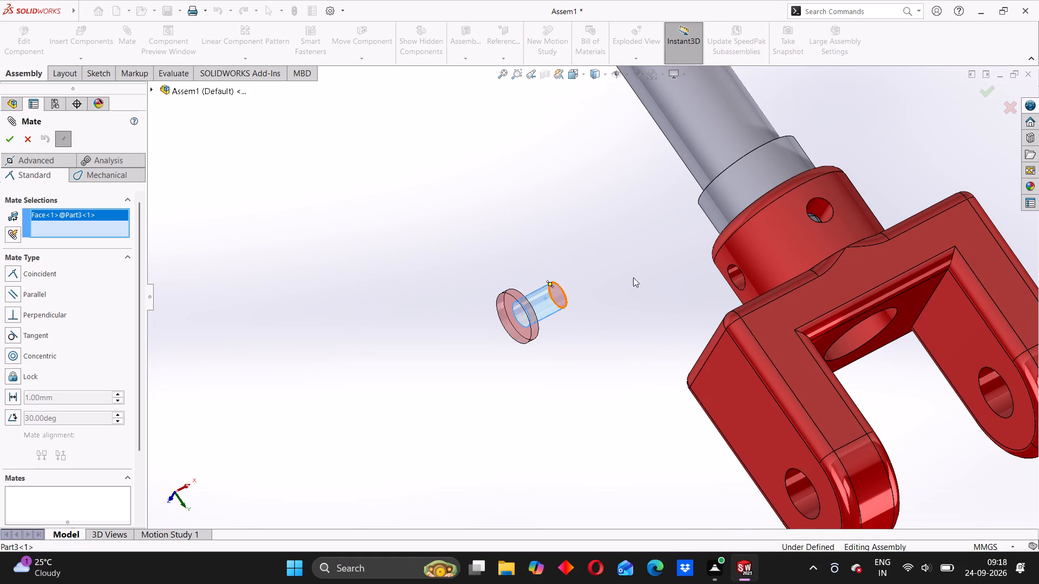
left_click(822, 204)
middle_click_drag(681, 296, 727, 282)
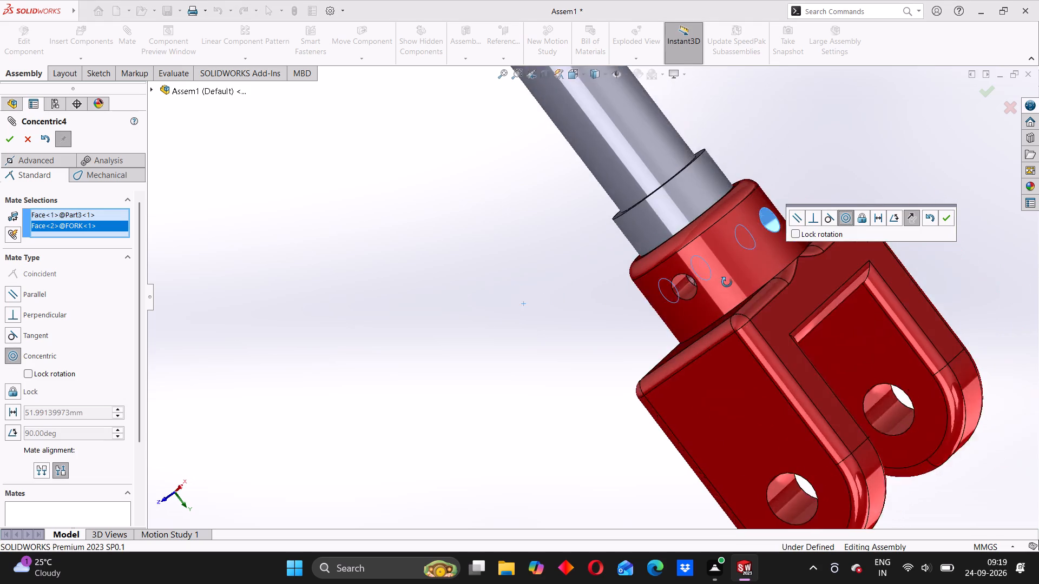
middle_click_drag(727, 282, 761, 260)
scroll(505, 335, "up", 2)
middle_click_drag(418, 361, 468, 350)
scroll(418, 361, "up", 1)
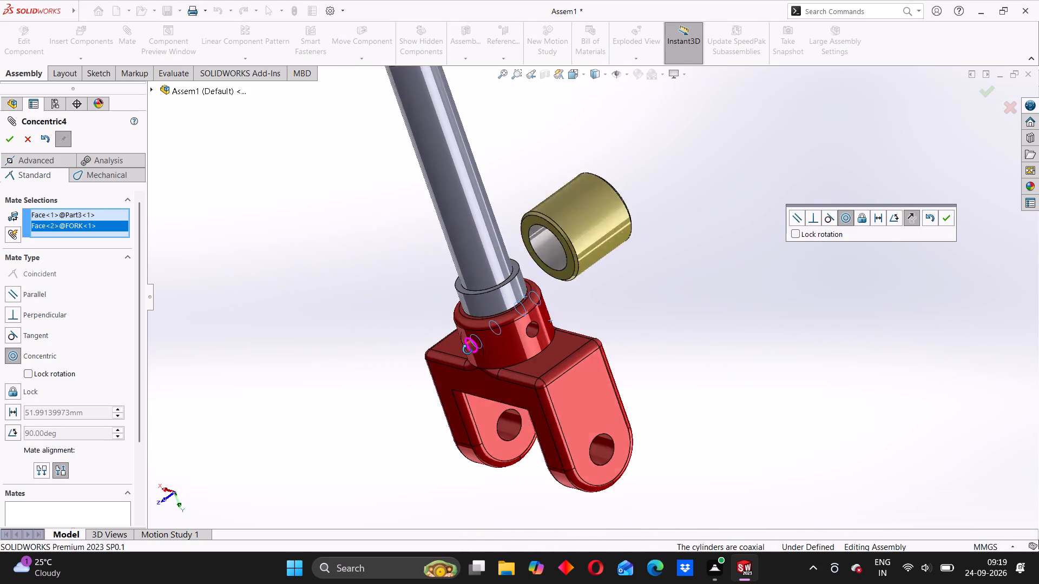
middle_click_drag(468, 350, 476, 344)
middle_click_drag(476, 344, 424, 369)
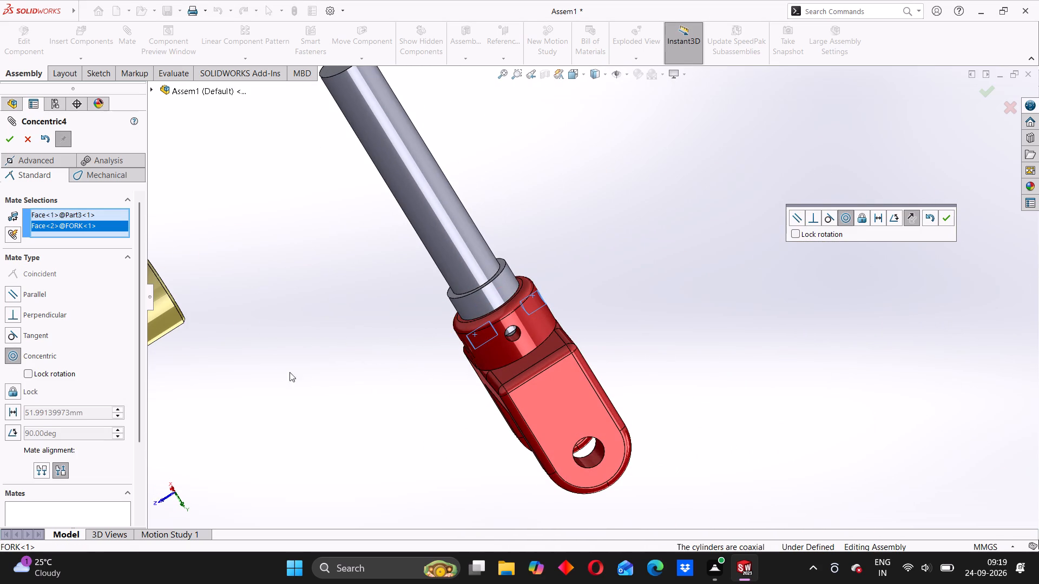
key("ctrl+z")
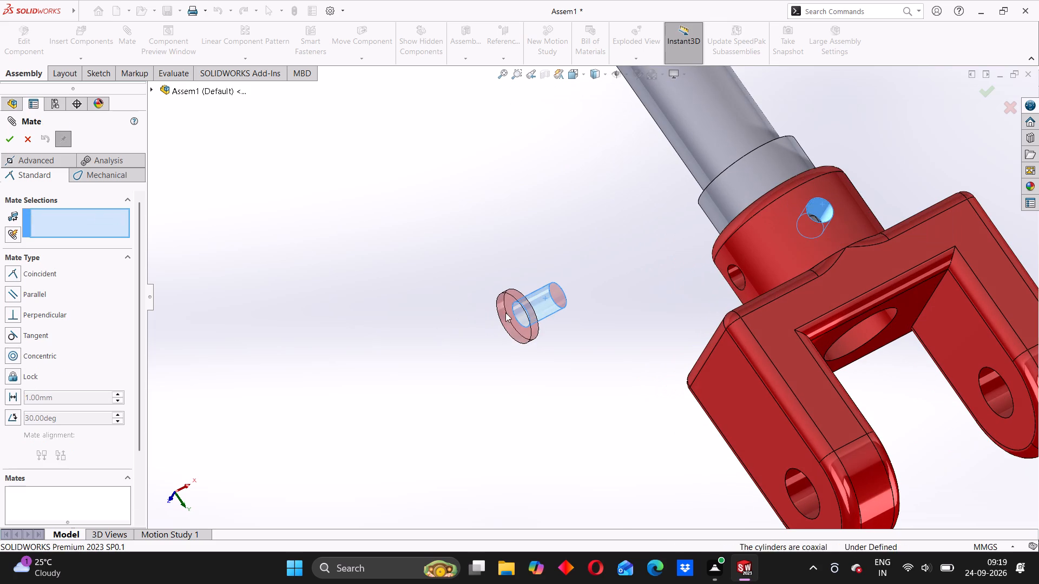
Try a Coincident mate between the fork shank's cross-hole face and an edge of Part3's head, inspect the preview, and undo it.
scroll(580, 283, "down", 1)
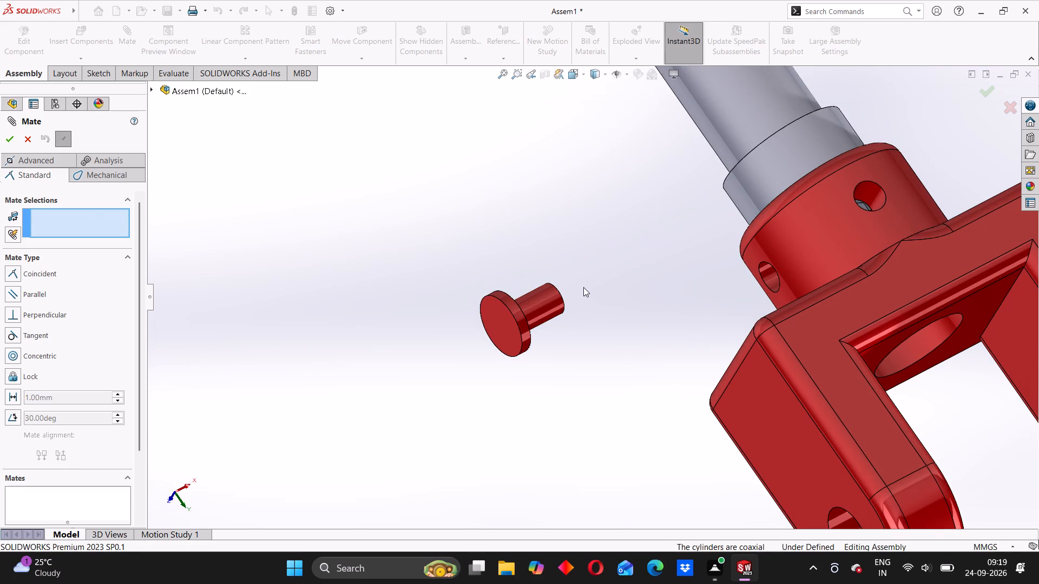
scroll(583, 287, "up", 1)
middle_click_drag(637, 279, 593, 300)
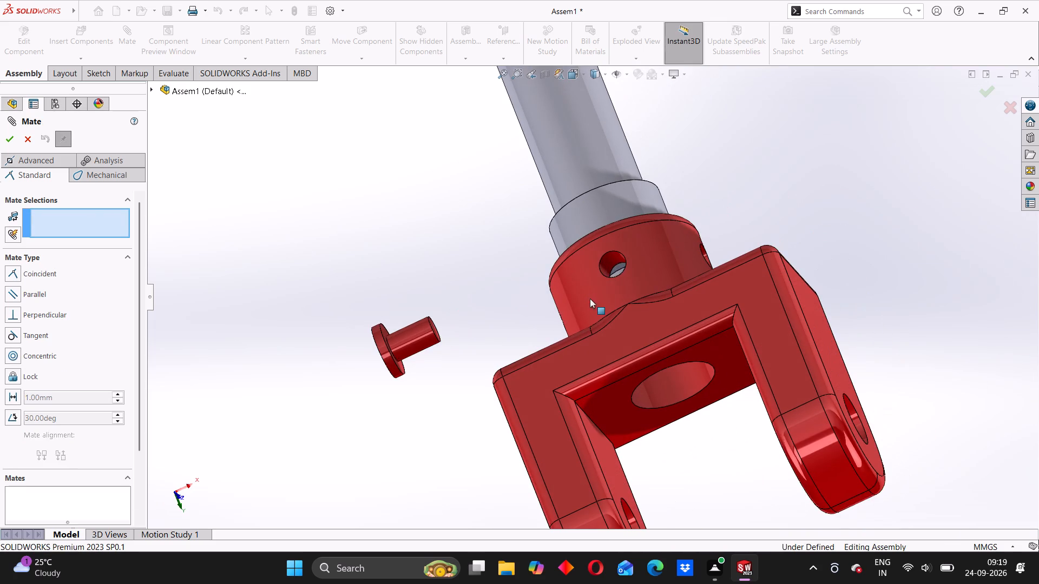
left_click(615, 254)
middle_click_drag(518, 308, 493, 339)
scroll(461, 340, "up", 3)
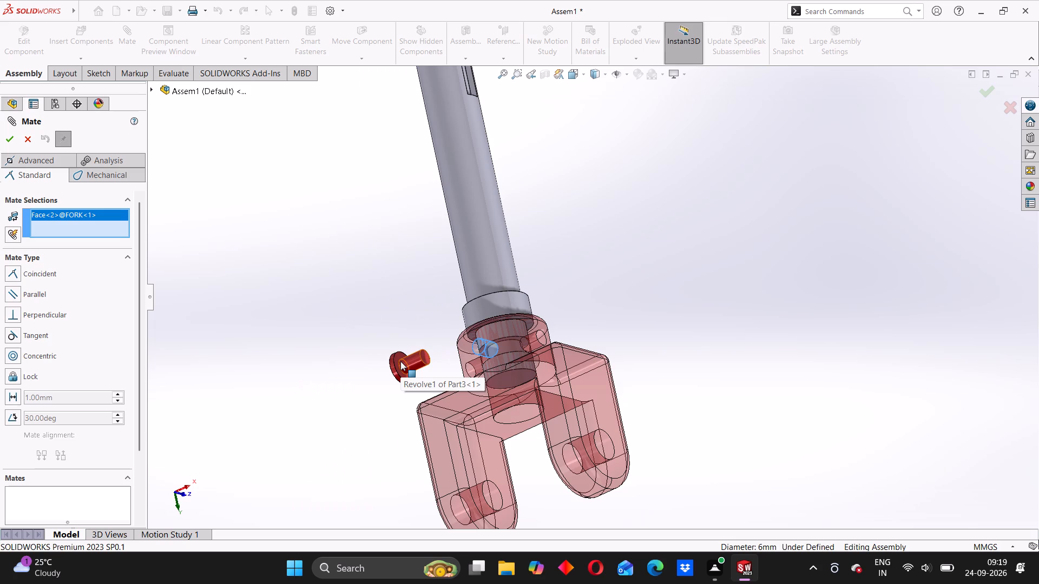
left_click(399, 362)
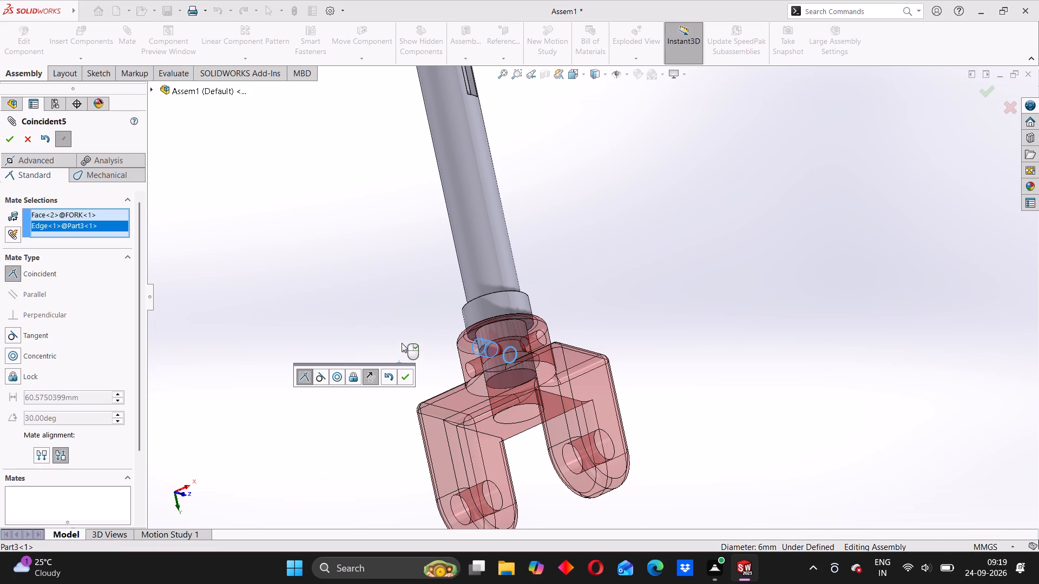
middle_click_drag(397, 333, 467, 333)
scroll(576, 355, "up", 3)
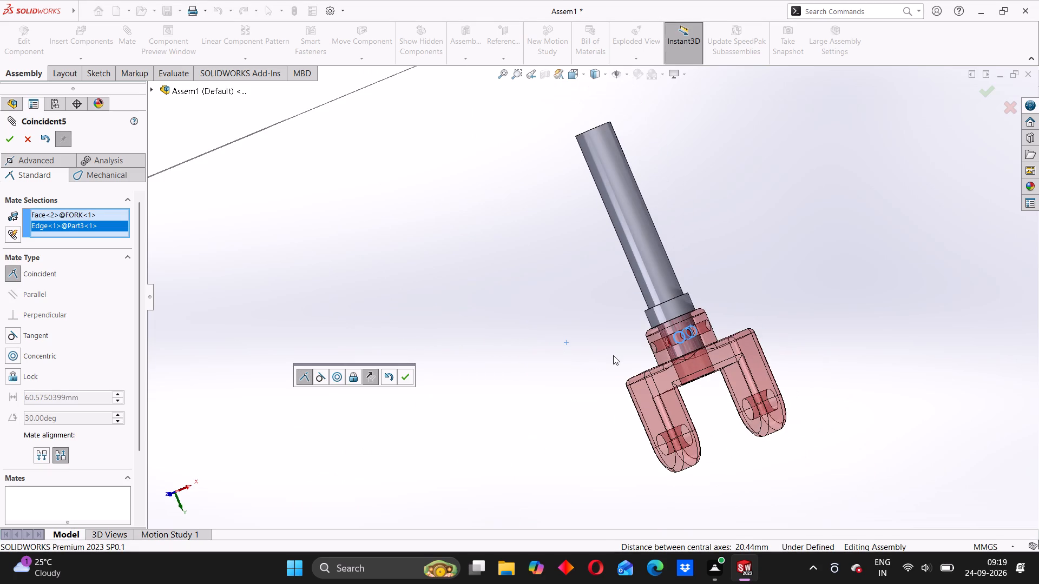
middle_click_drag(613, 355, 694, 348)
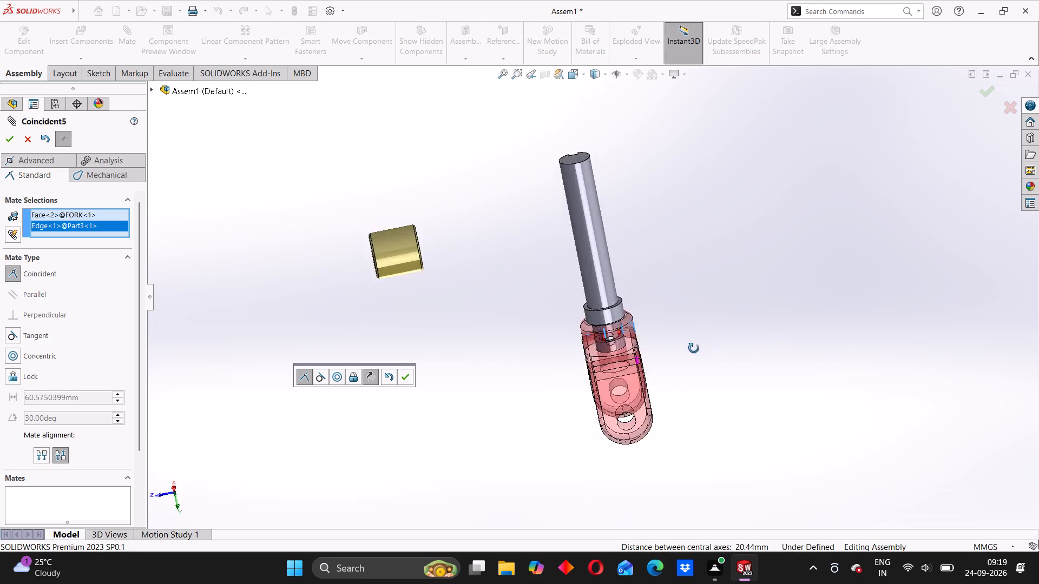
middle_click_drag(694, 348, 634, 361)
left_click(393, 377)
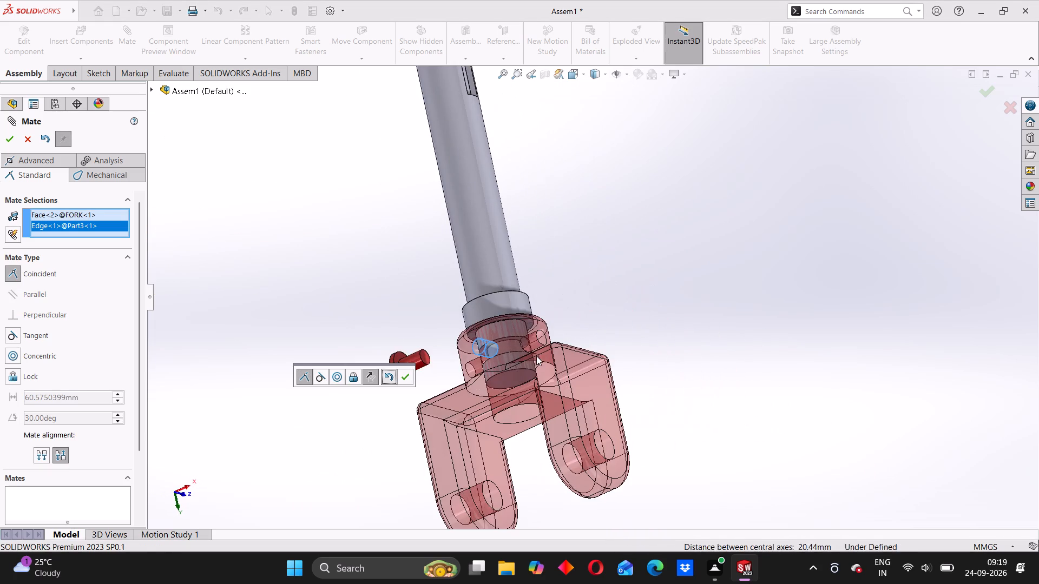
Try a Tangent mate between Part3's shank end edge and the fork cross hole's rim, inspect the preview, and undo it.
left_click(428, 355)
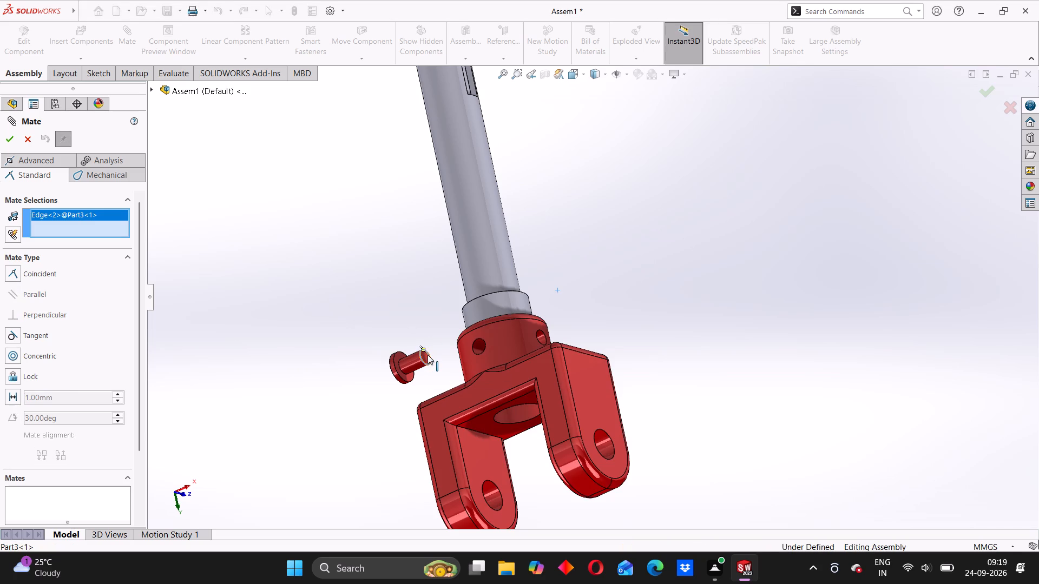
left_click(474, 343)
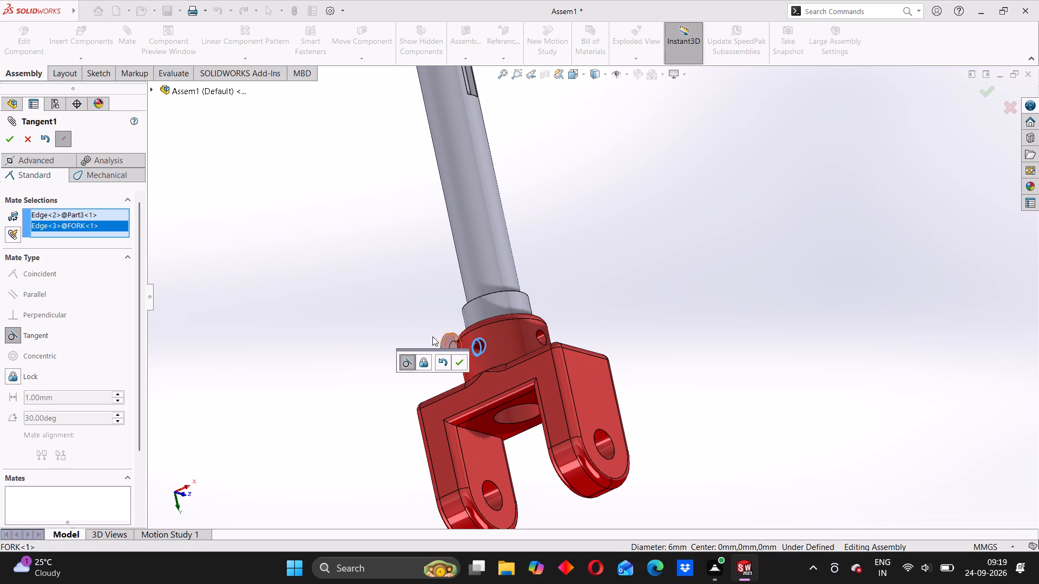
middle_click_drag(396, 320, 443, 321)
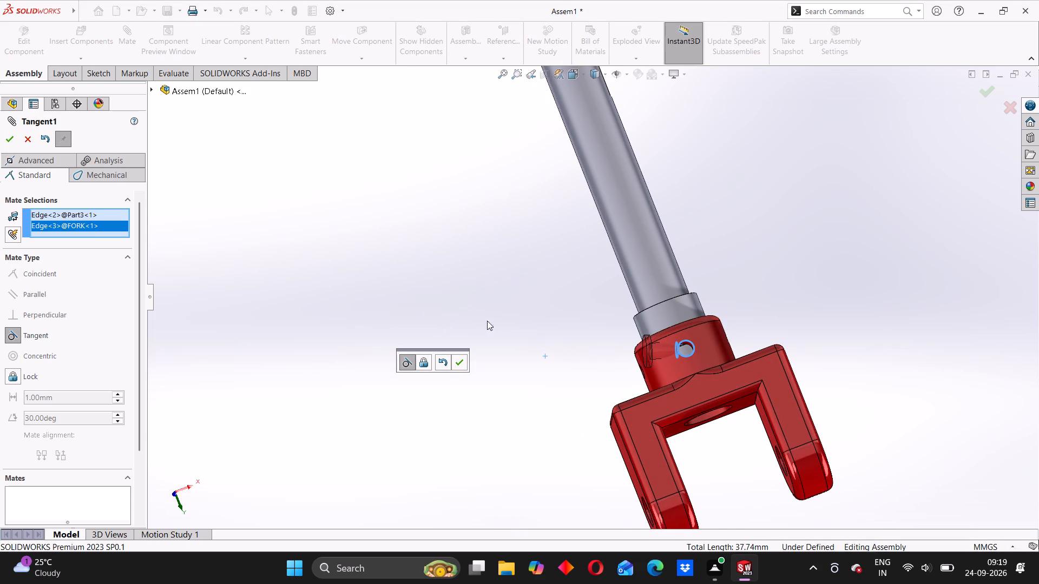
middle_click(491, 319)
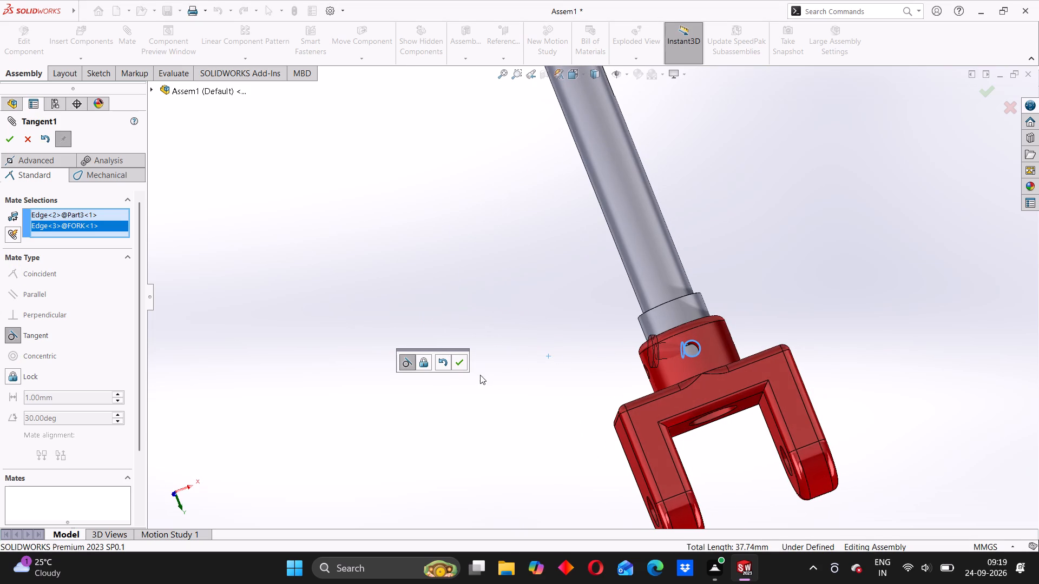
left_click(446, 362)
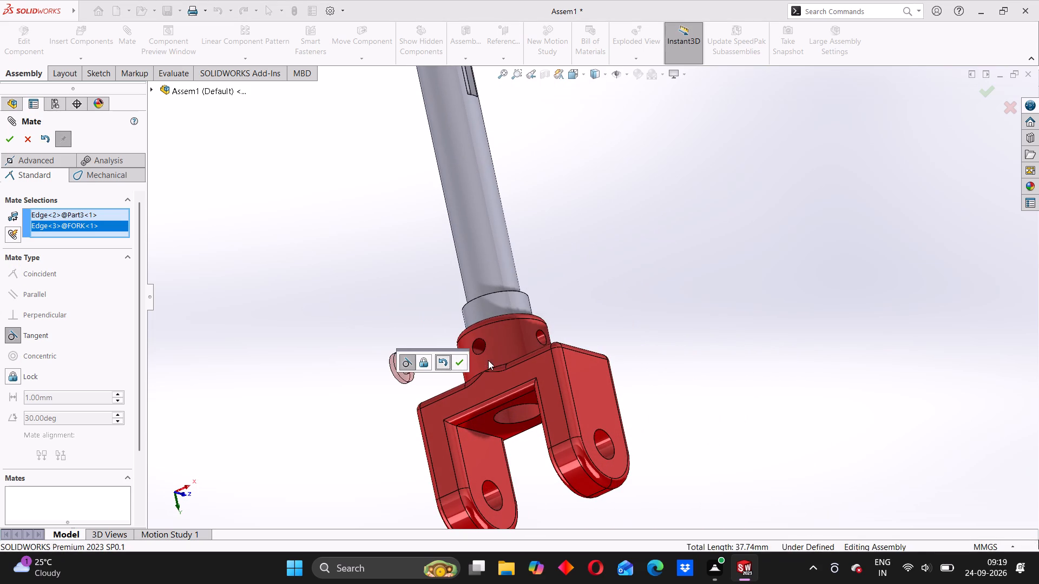
Add a Concentric mate between the cross-hole face in the fork's shank and Part3's cylindrical shank.
middle_click_drag(457, 328, 543, 326)
scroll(420, 373, "up", 2)
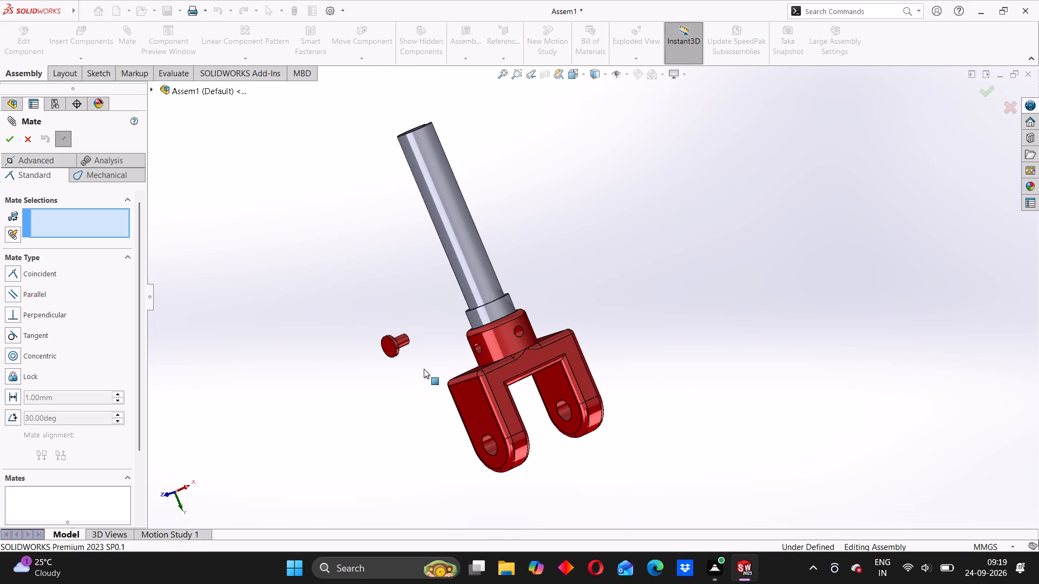
middle_click_drag(445, 352, 471, 347)
scroll(471, 350, "down", 4)
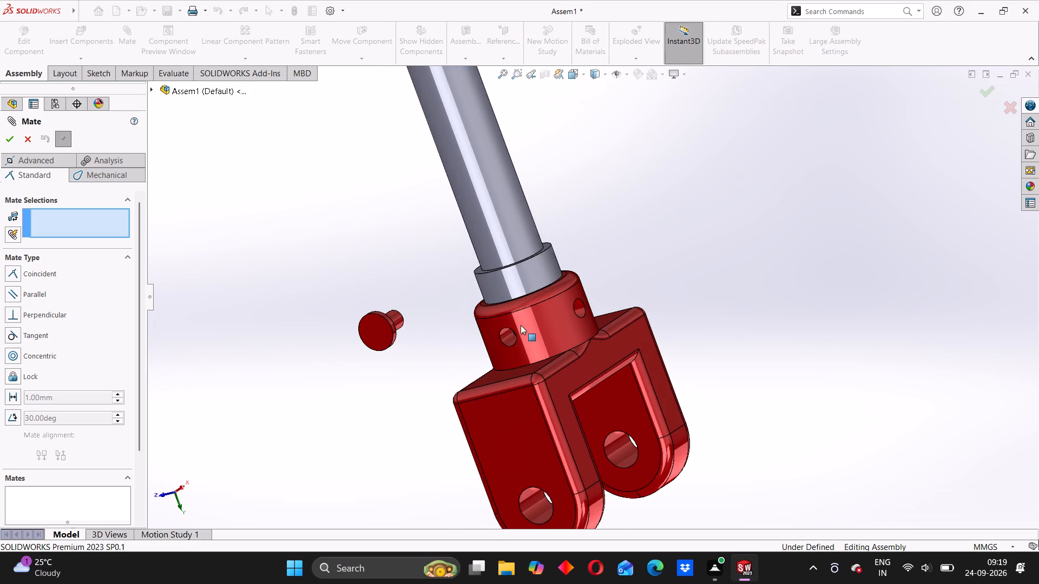
left_click(518, 326)
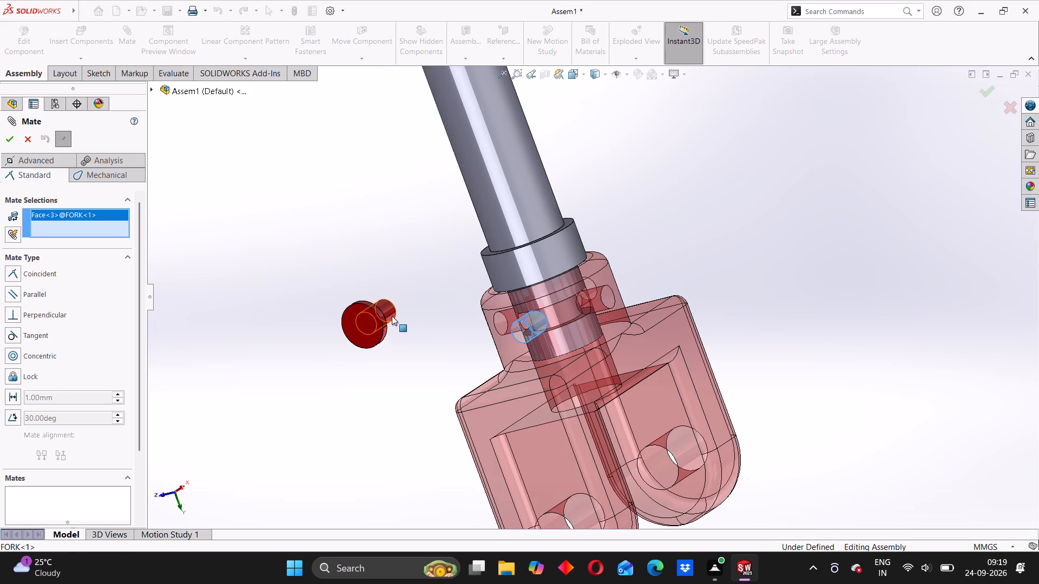
left_click(391, 316)
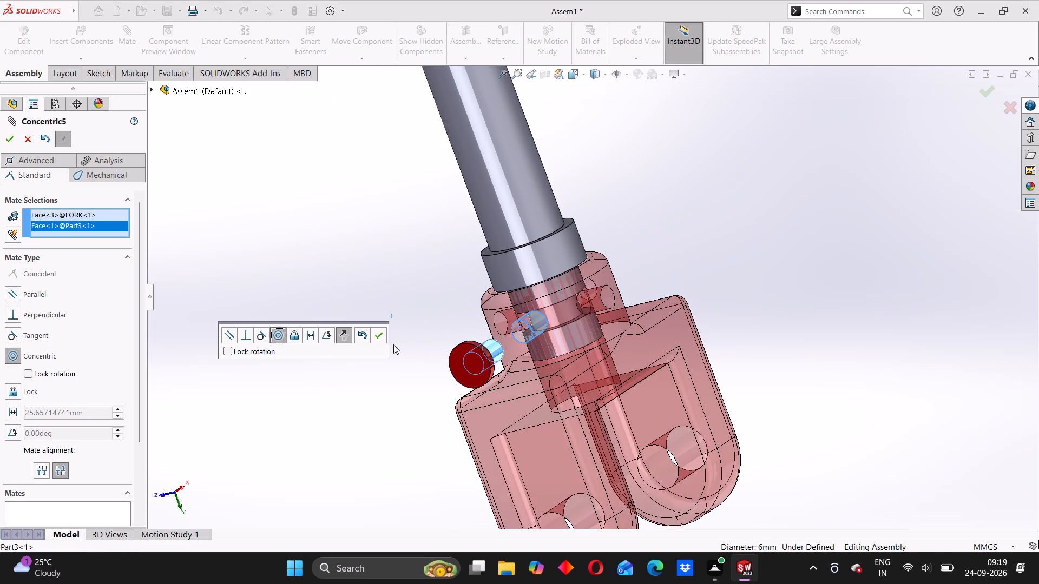
left_click(381, 335)
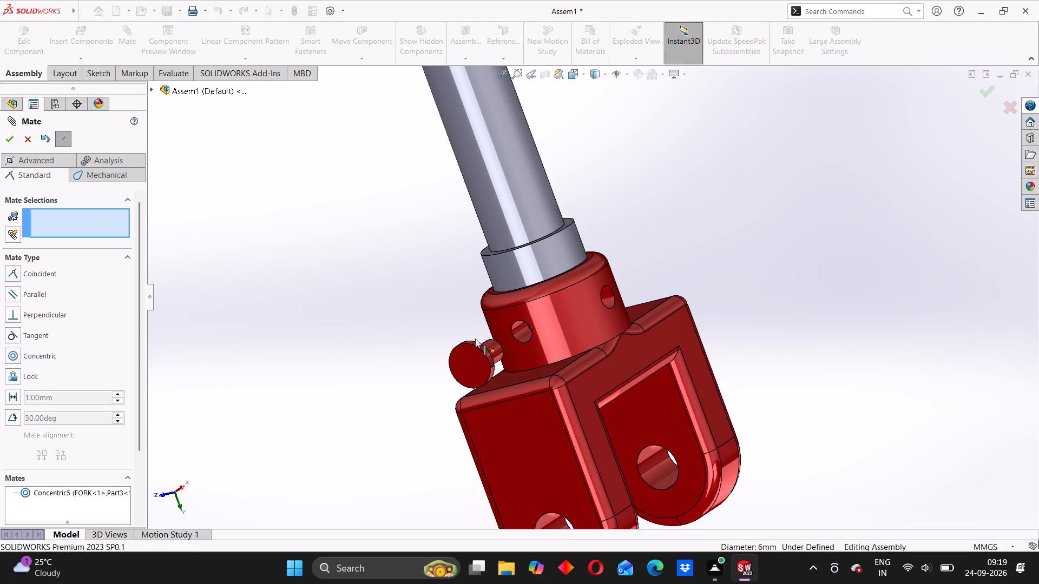
Add a Tangent mate between the underside of Part3's head and the outer cylindrical face of the fork's shank.
middle_click_drag(482, 332, 374, 371)
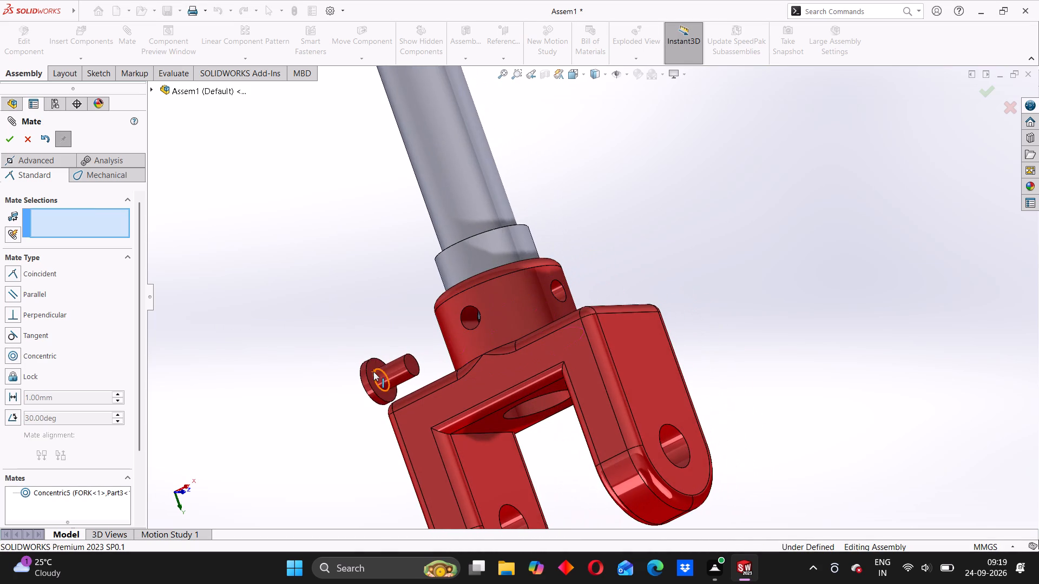
left_click(369, 372)
middle_click_drag(359, 337, 430, 337)
left_click(736, 338)
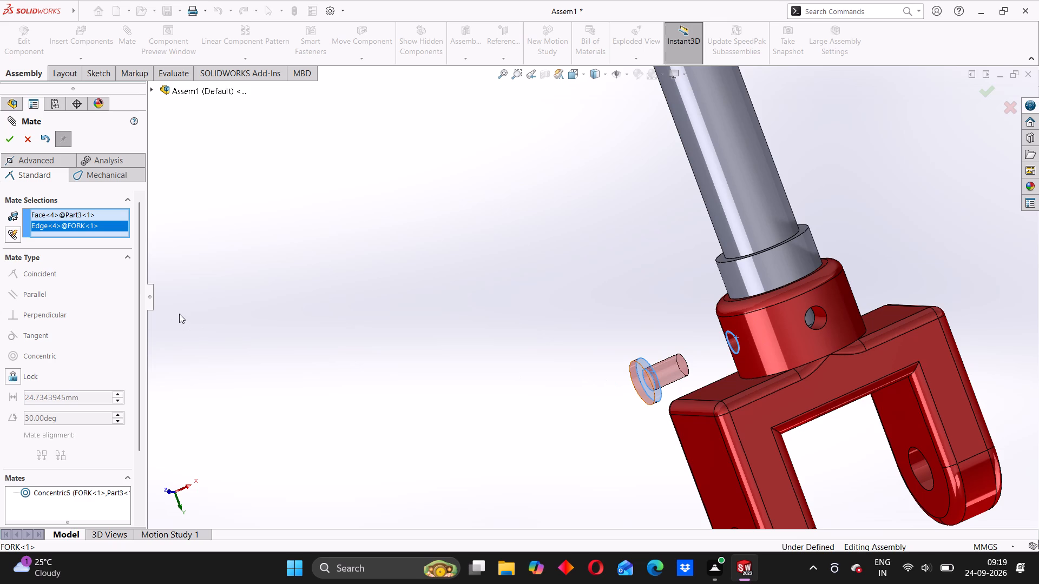
right_click(84, 224)
left_click(115, 250)
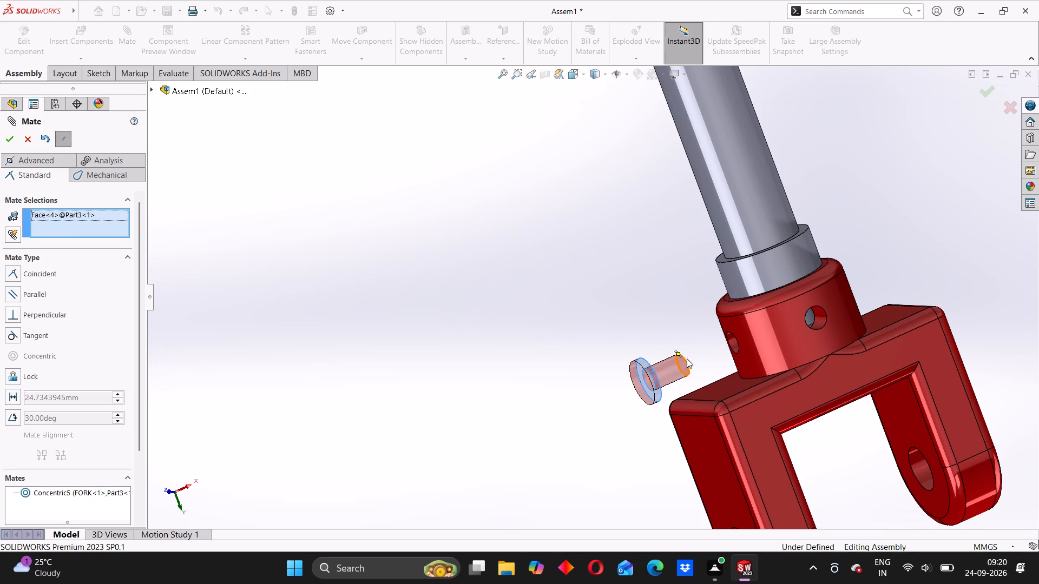
left_click(738, 337)
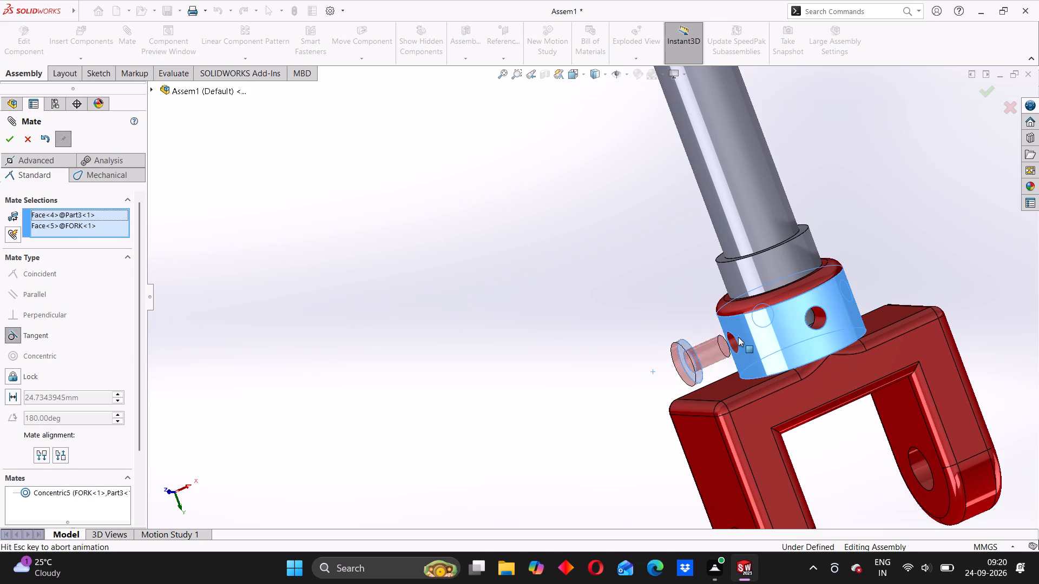
left_click(815, 368)
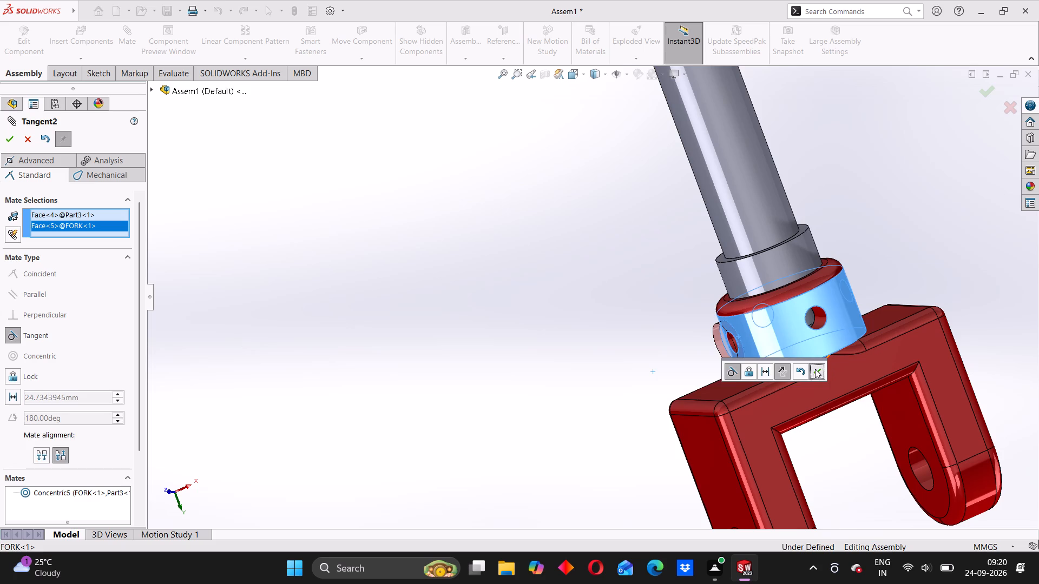
Examine how Part3 sits in the fork's cross hole from several sides.
scroll(688, 321, "down", 3)
scroll(692, 326, "up", 2)
middle_click_drag(668, 351, 680, 350)
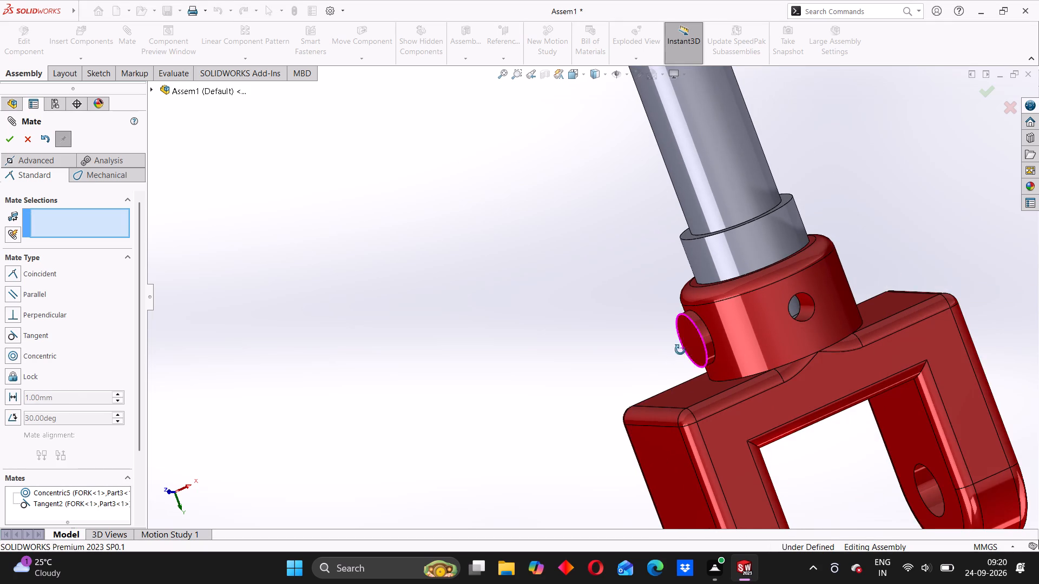
middle_click_drag(680, 350, 817, 344)
scroll(746, 335, "up", 3)
middle_click_drag(746, 335, 708, 337)
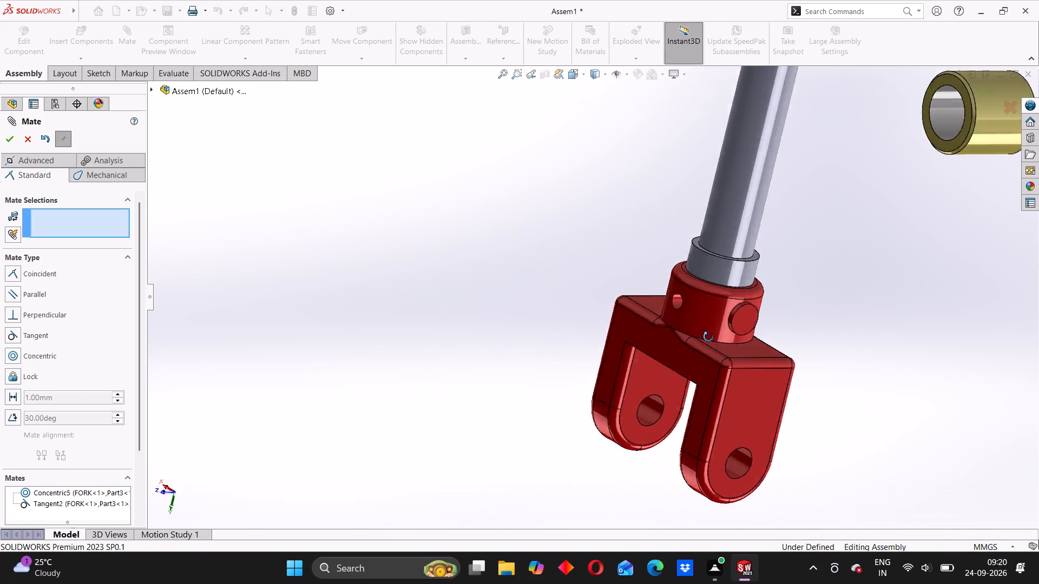
middle_click_drag(708, 337, 679, 337)
scroll(650, 337, "up", 1)
scroll(715, 324, "up", 1)
middle_click_drag(917, 318, 871, 329)
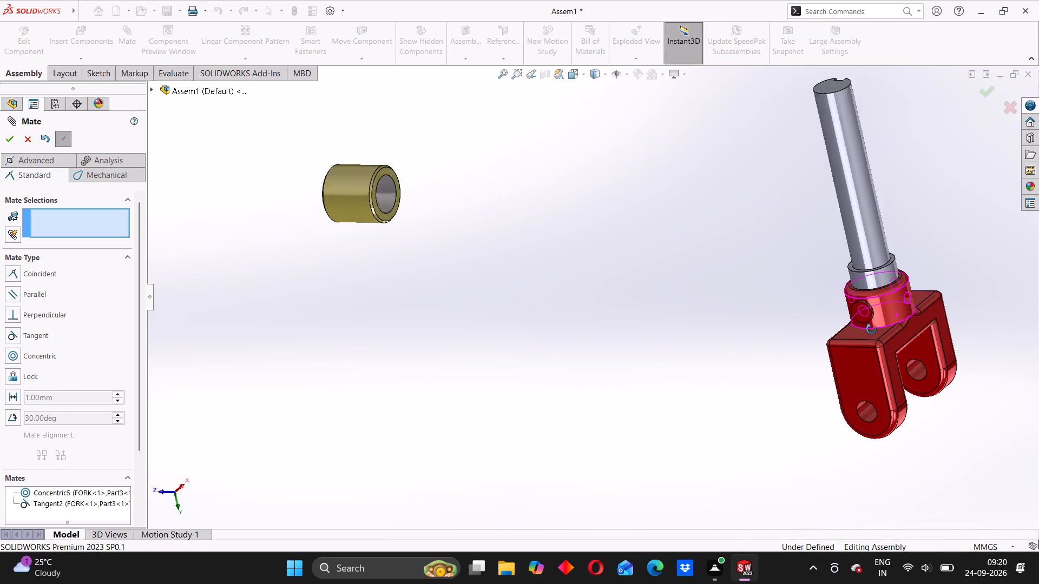
middle_click_drag(871, 329, 845, 337)
scroll(872, 306, "up", 2)
scroll(804, 302, "down", 4)
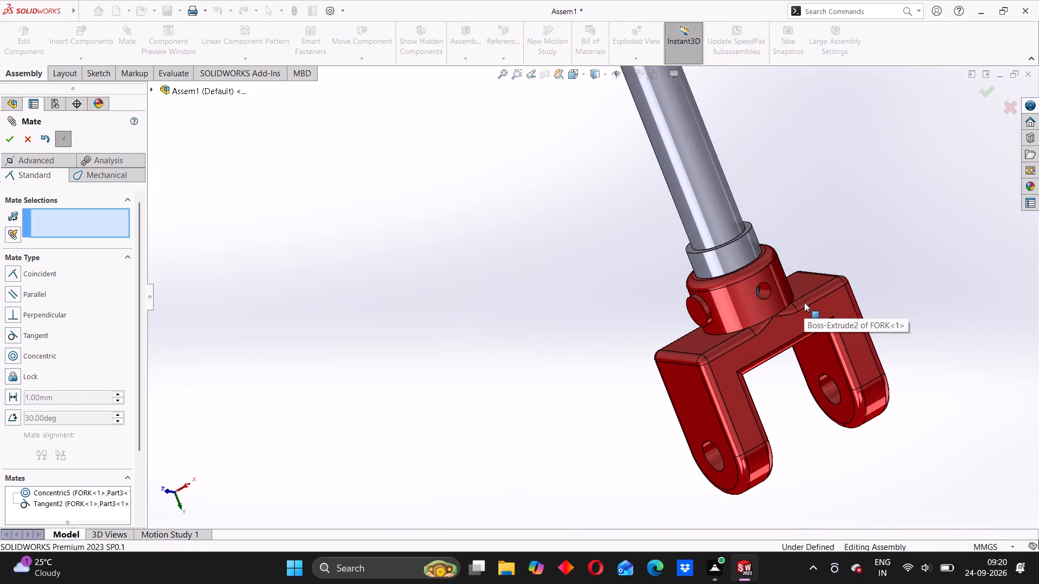
scroll(757, 311, "up", 1)
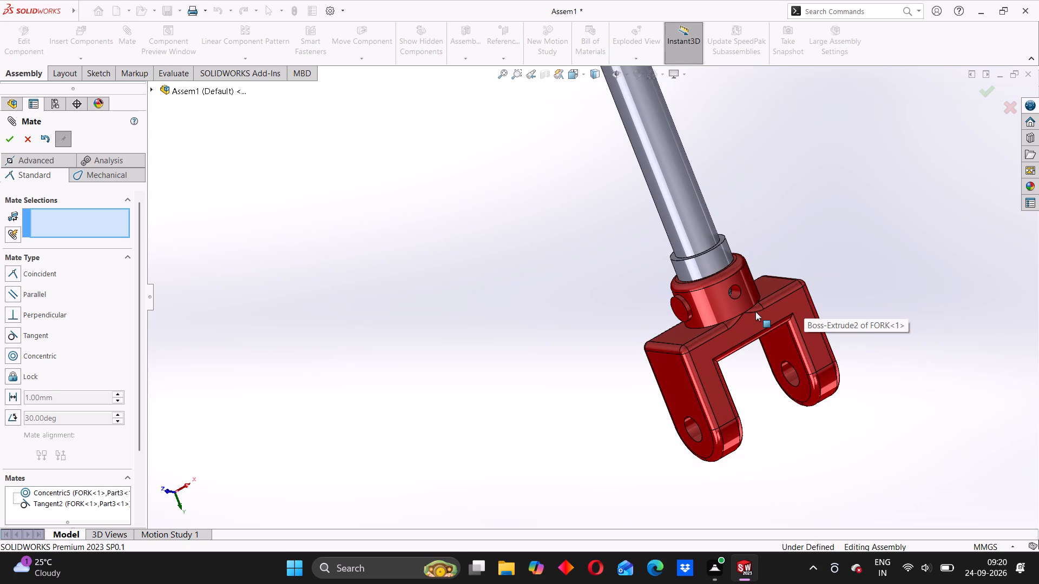
Leave the Mate command and recolour Part3 medium grey from the standard swatches, applied at part document level.
right_click(676, 306)
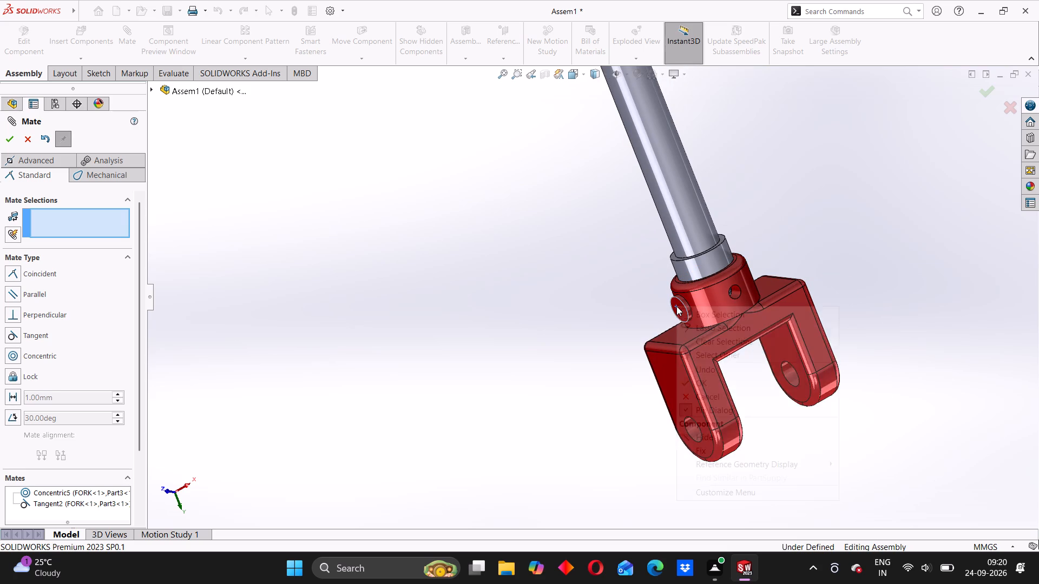
left_click(376, 350)
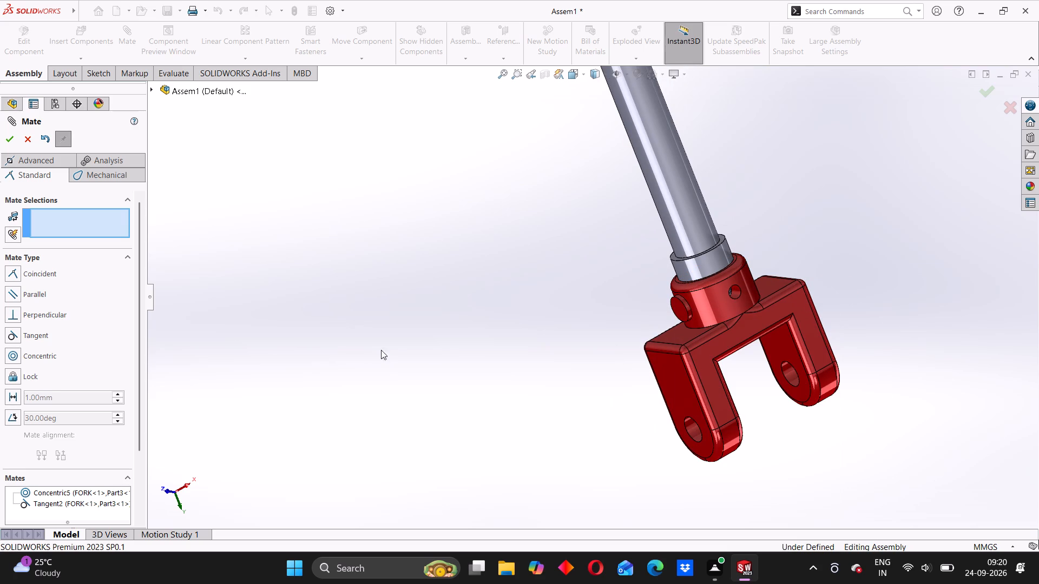
key("Escape")
key("Escape")
right_click(681, 308)
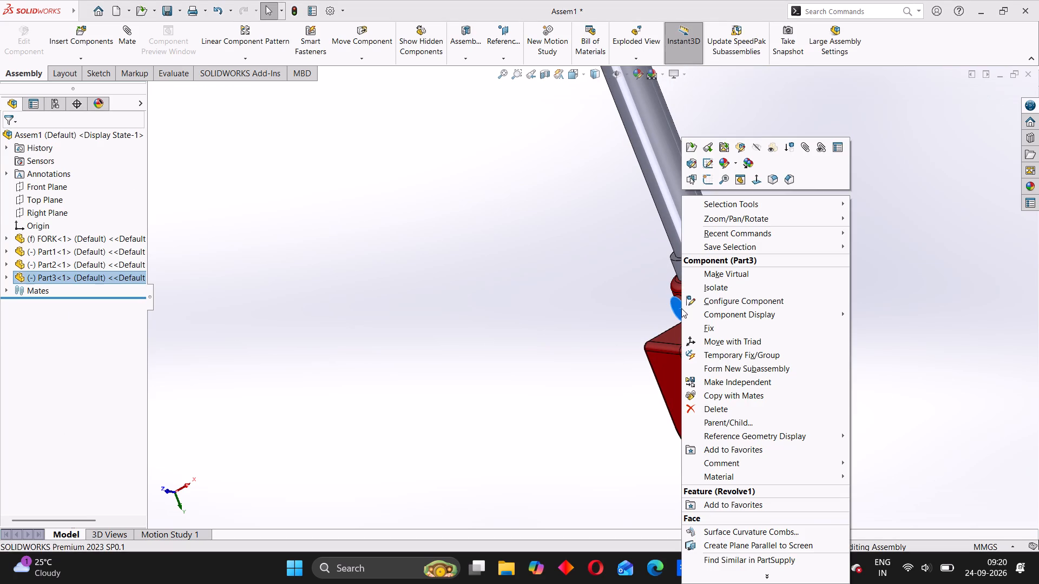
left_click(725, 161)
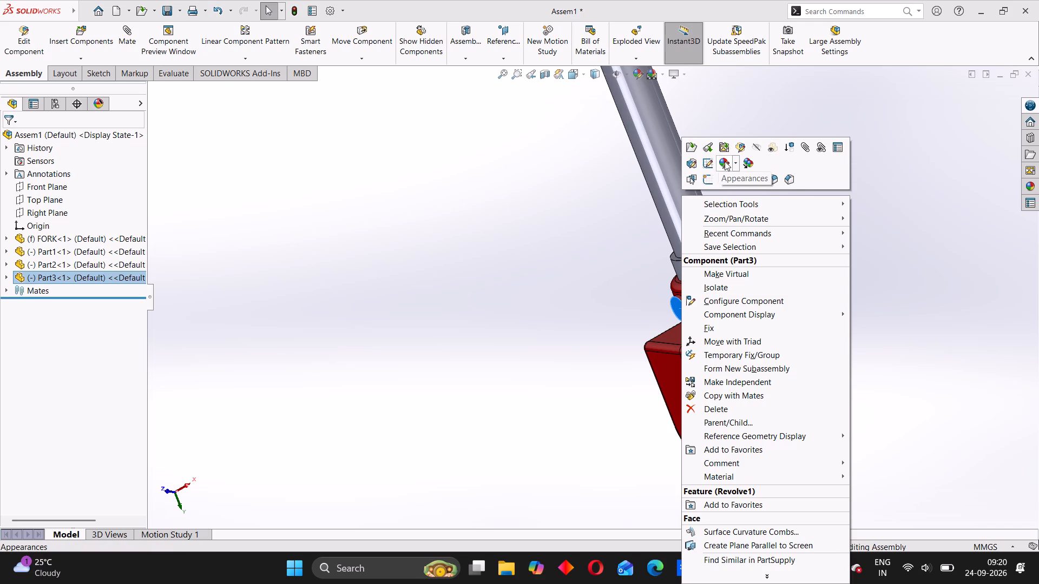
left_click(752, 231)
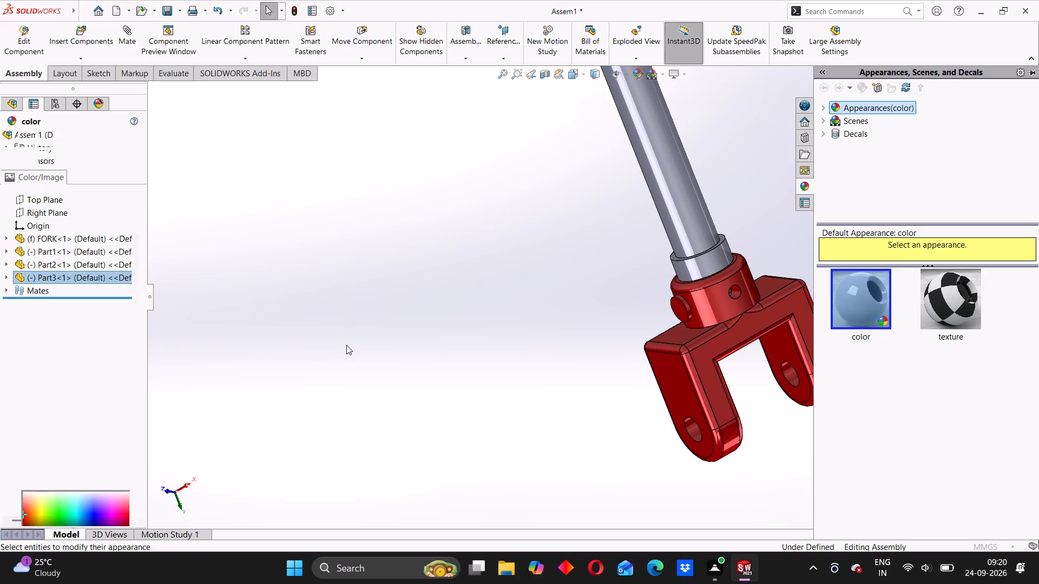
left_click(77, 436)
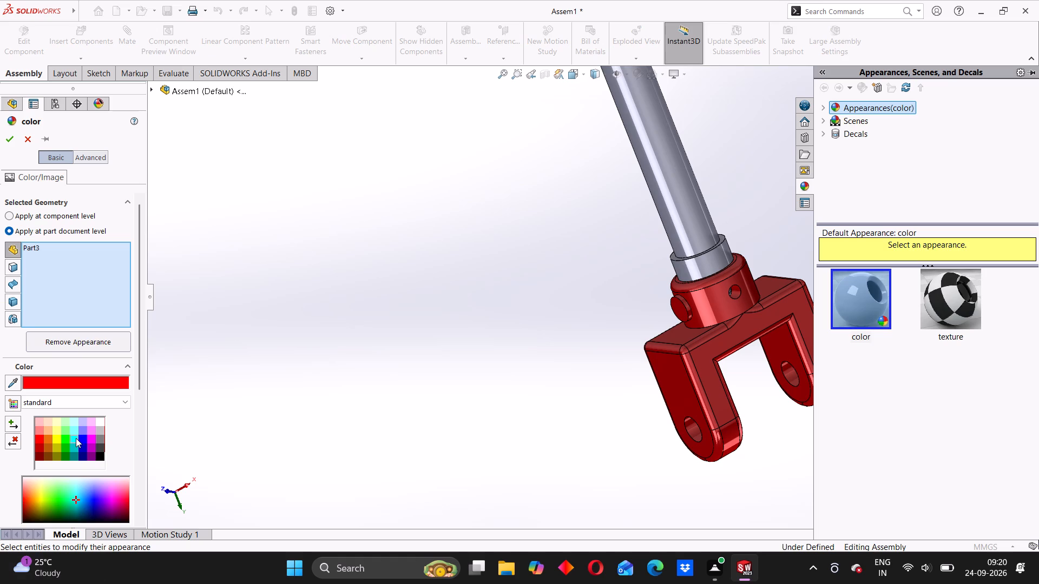
left_click(90, 503)
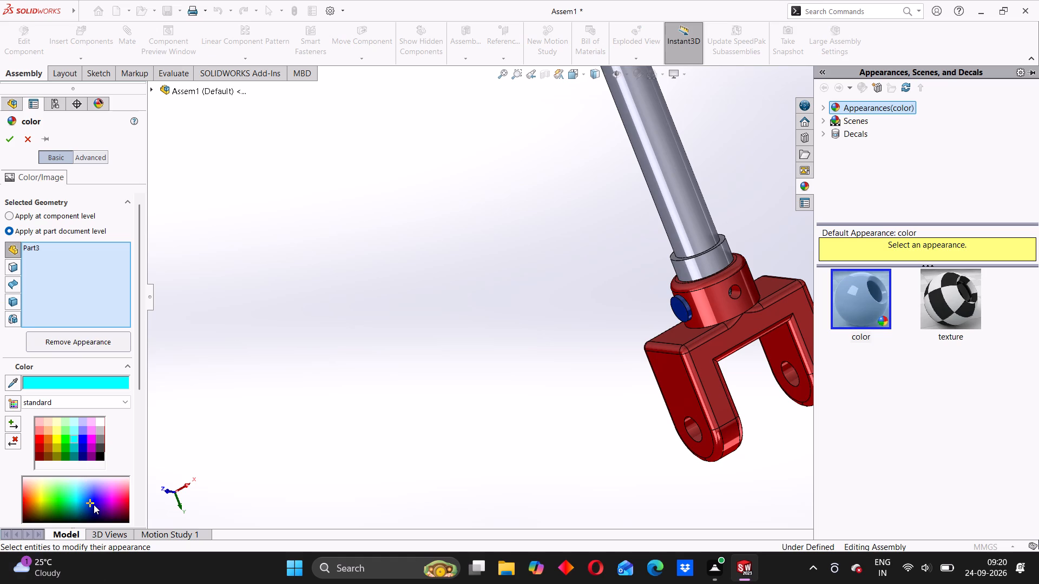
left_click(81, 424)
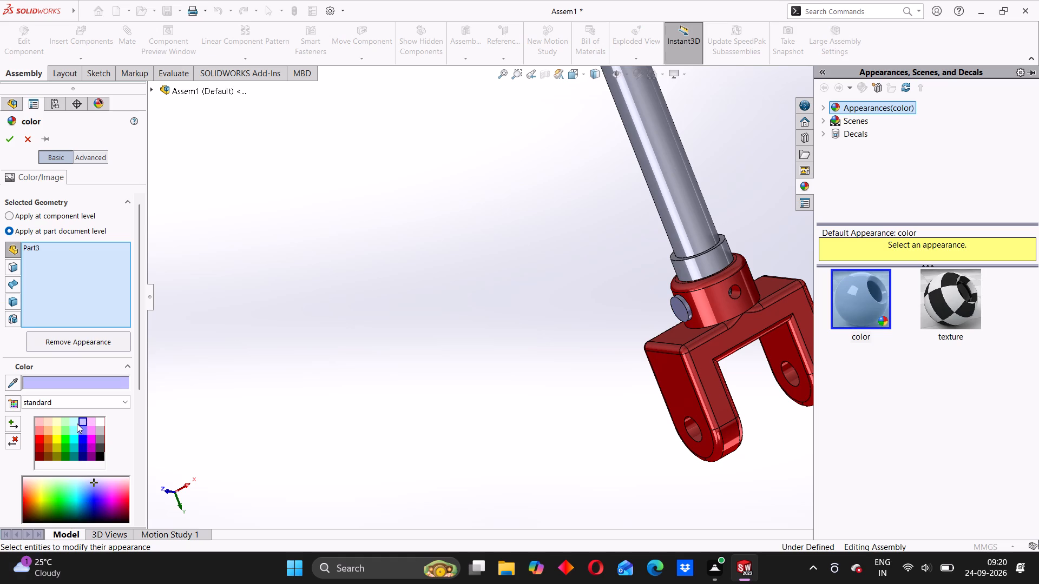
left_click(75, 423)
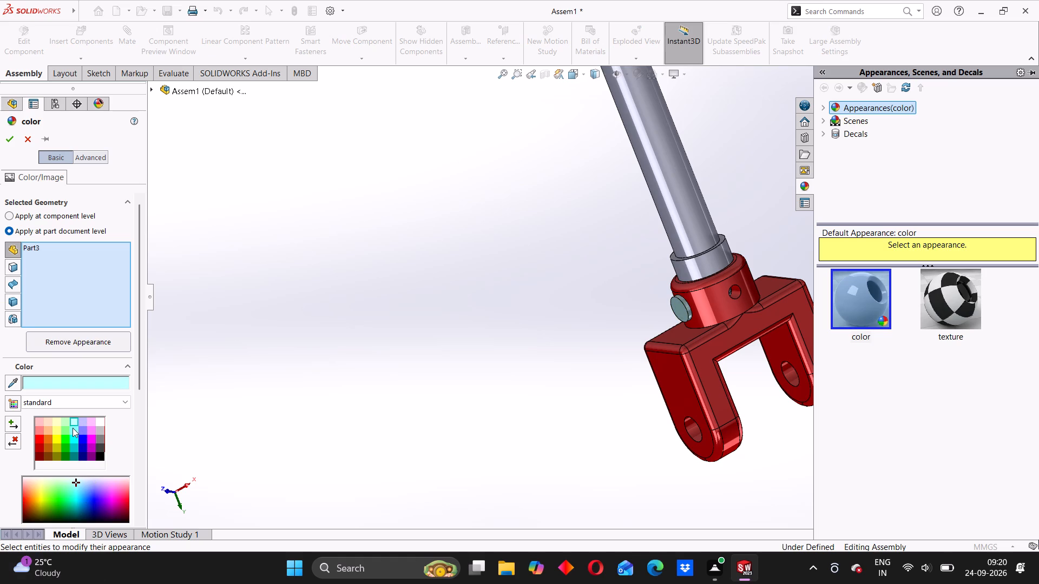
left_click(72, 432)
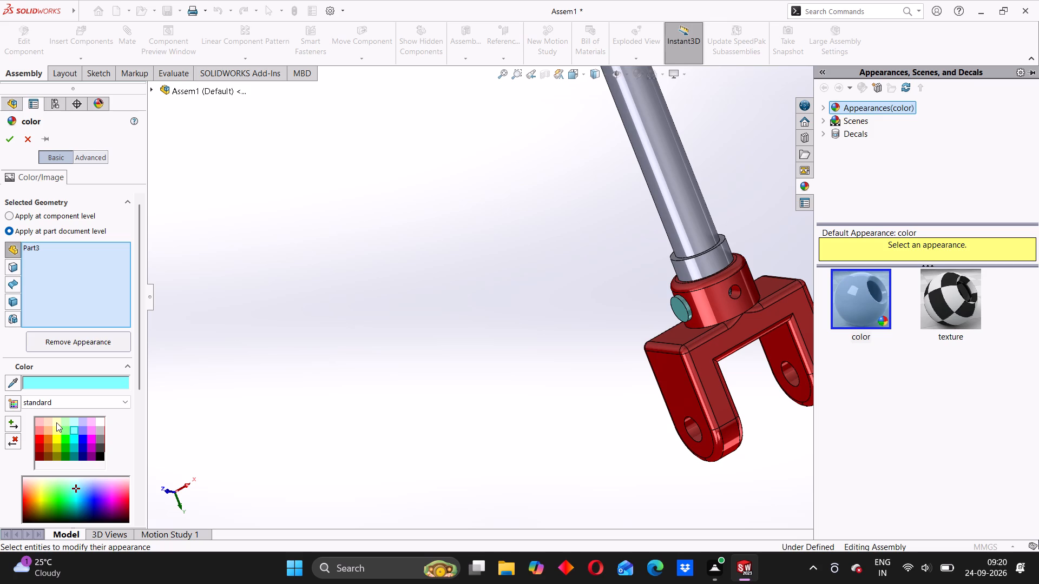
left_click(56, 431)
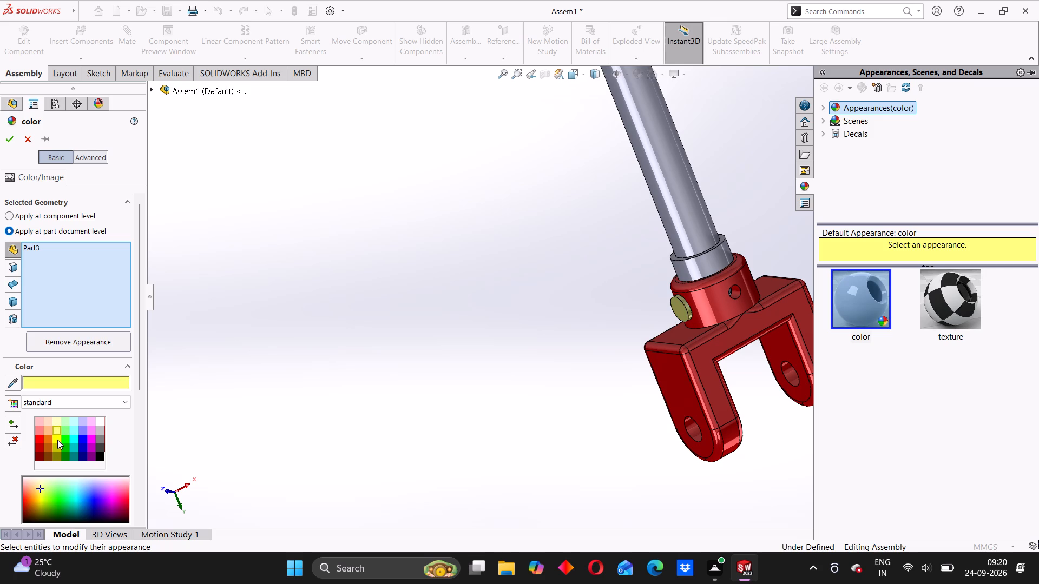
left_click(57, 441)
left_click(73, 439)
left_click(75, 429)
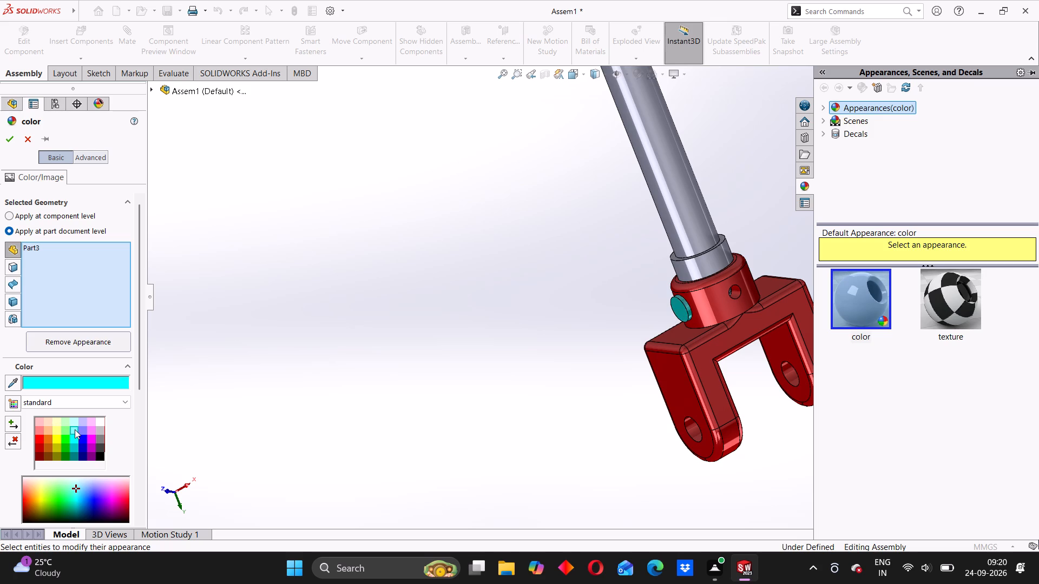
left_click(37, 423)
left_click_drag(43, 436, 42, 442)
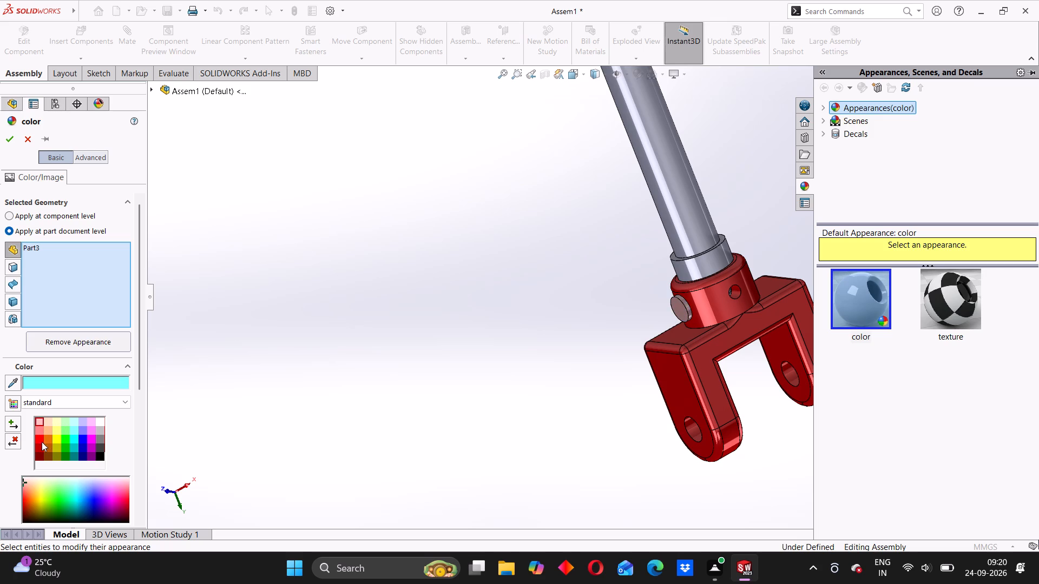
left_click_drag(42, 442, 41, 442)
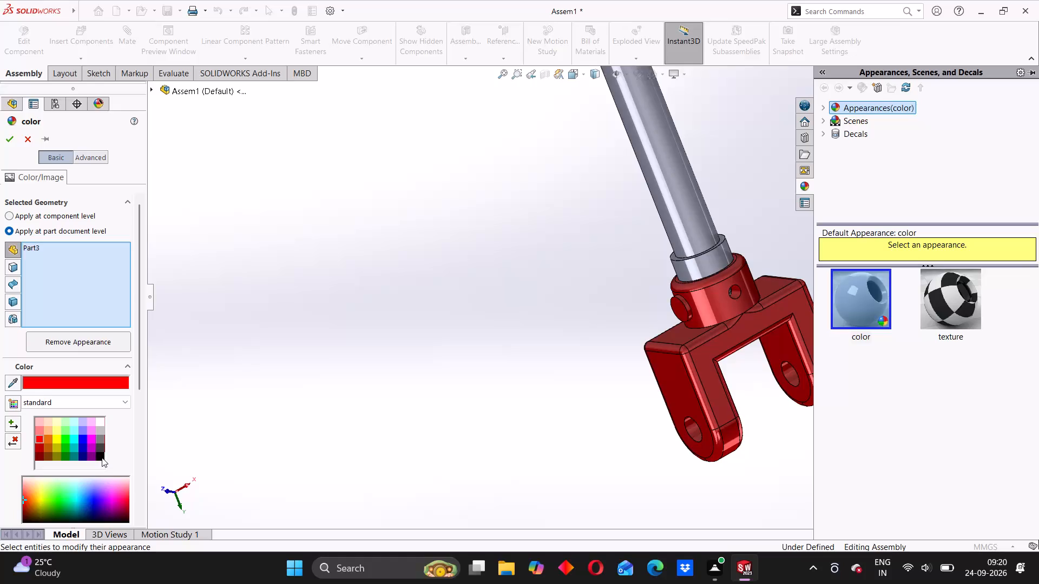
left_click(102, 457)
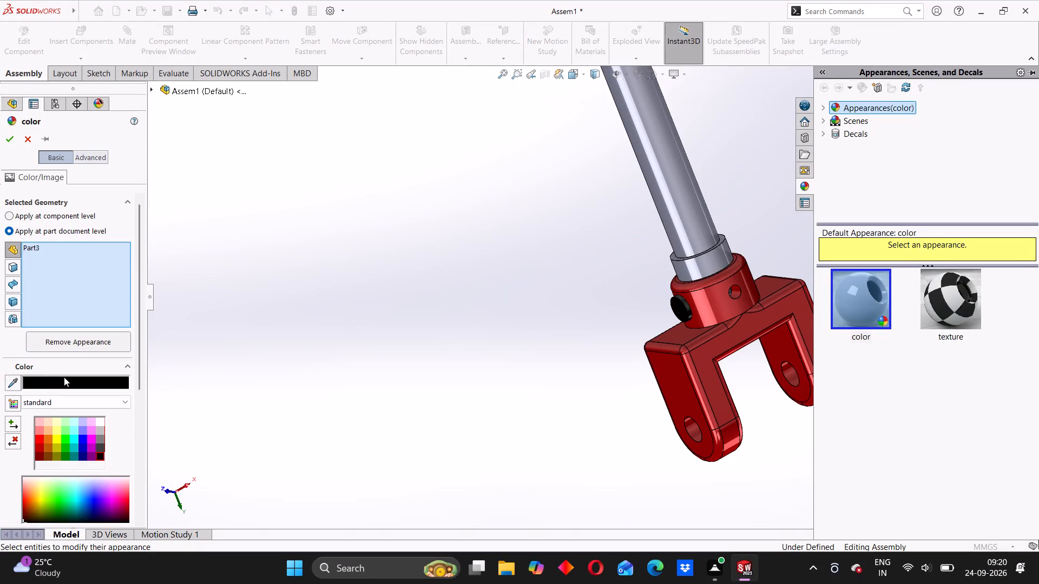
left_click(100, 443)
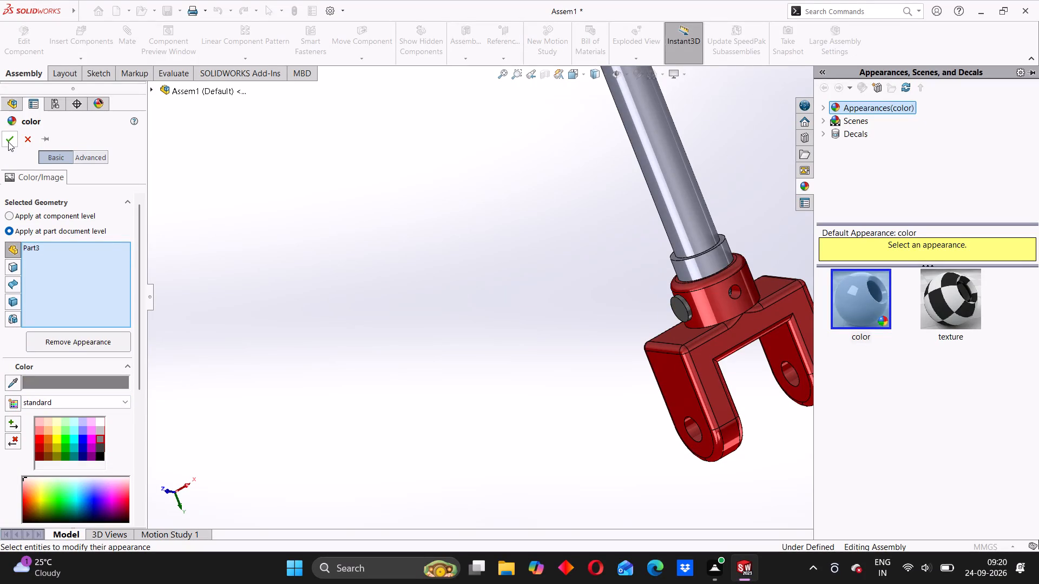
left_click(8, 142)
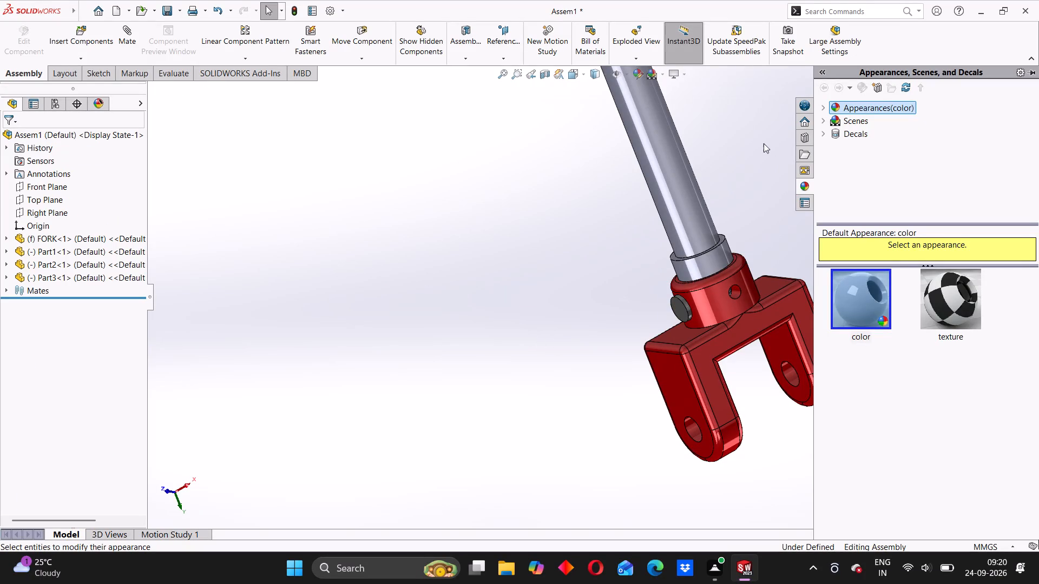
left_click(764, 143)
Examine the recoloured Part3 and its seating in the fork's cross hole from several angles and distances.
scroll(725, 263, "down", 2)
scroll(723, 266, "up", 7)
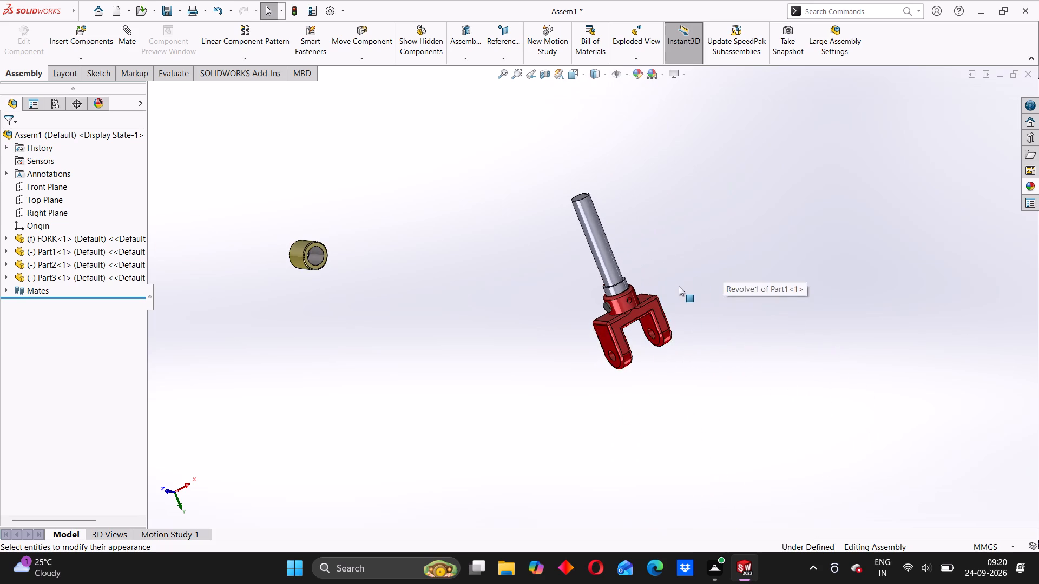
middle_click_drag(674, 289, 608, 304)
scroll(600, 298, "down", 4)
middle_click_drag(451, 323, 528, 328)
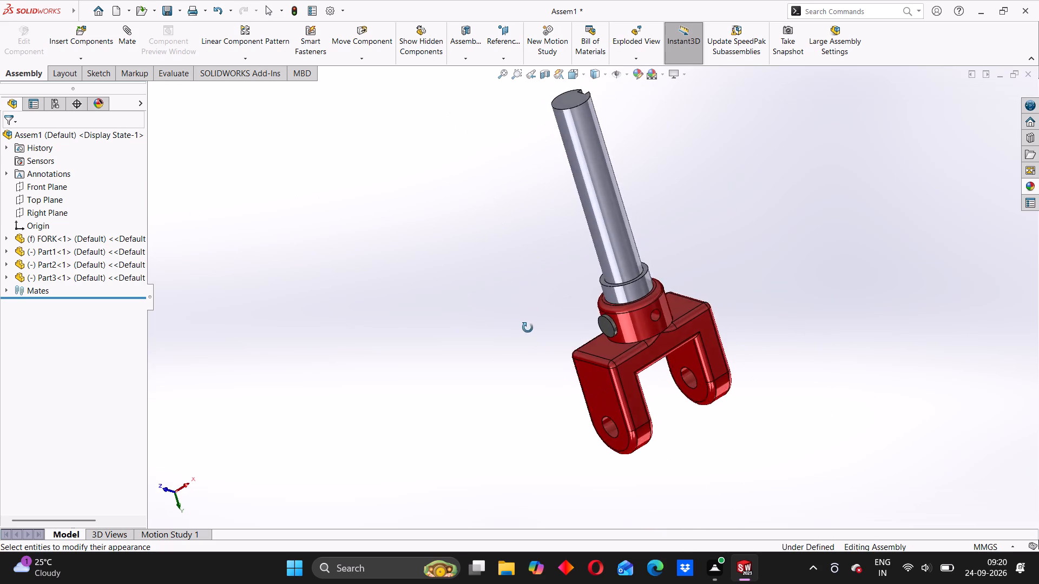
middle_click_drag(528, 328, 479, 320)
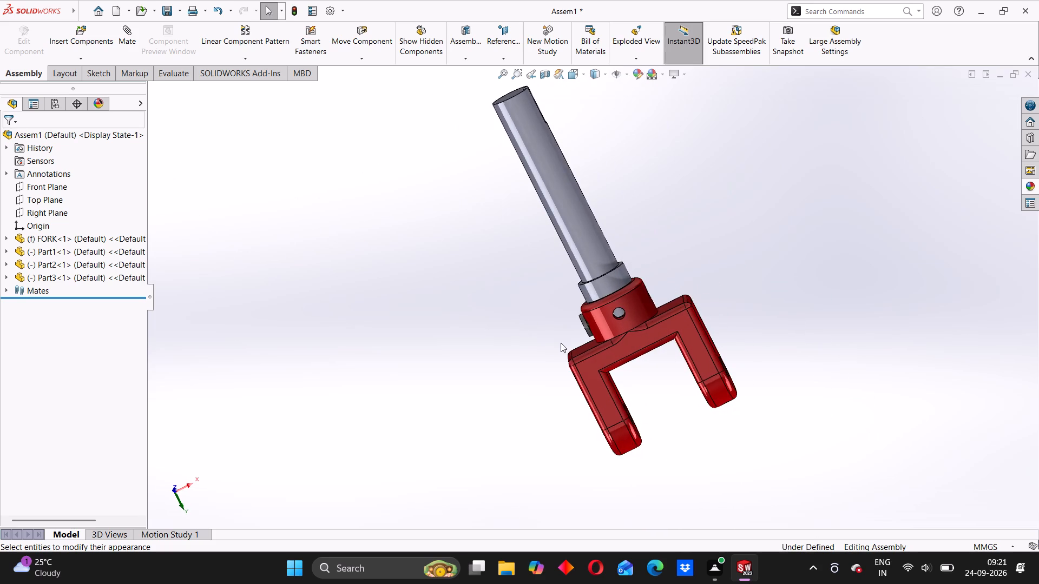
scroll(561, 343, "down", 3)
scroll(629, 314, "down", 6)
middle_click_drag(556, 303, 574, 303)
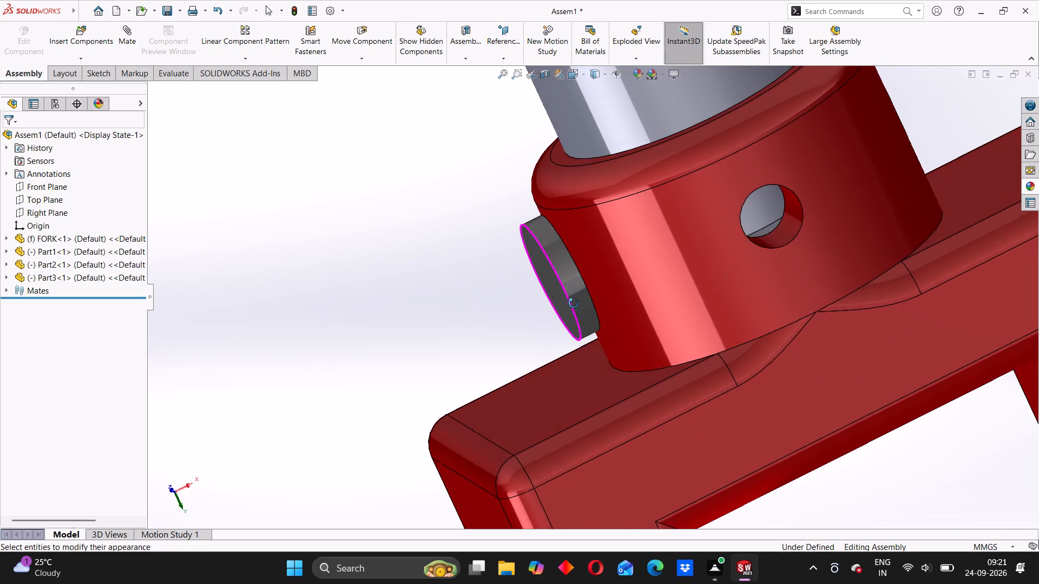
middle_click_drag(574, 303, 577, 302)
scroll(555, 298, "up", 7)
middle_click_drag(519, 294, 560, 296)
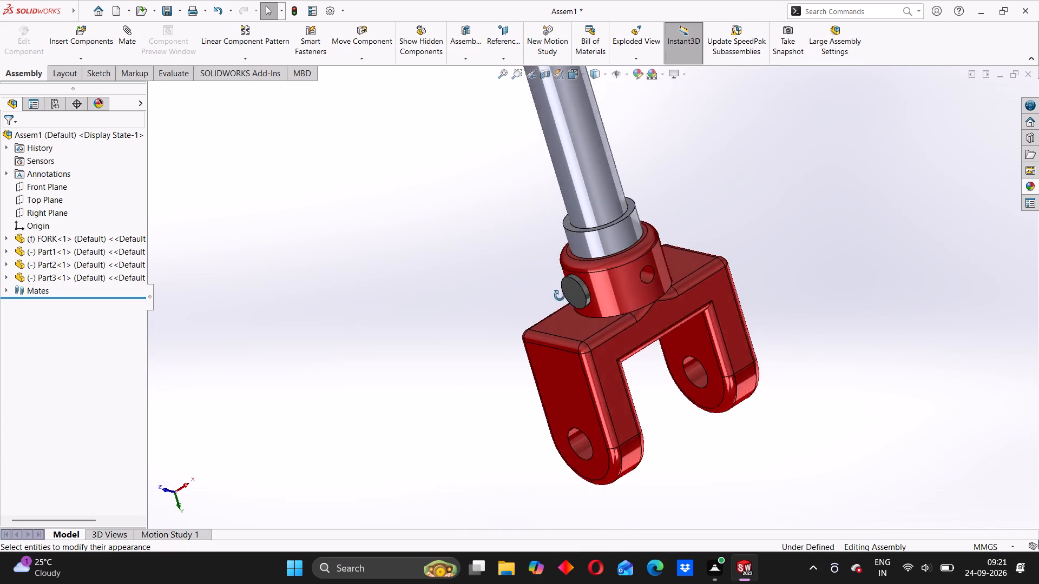
middle_click_drag(560, 296, 570, 292)
left_click(526, 294)
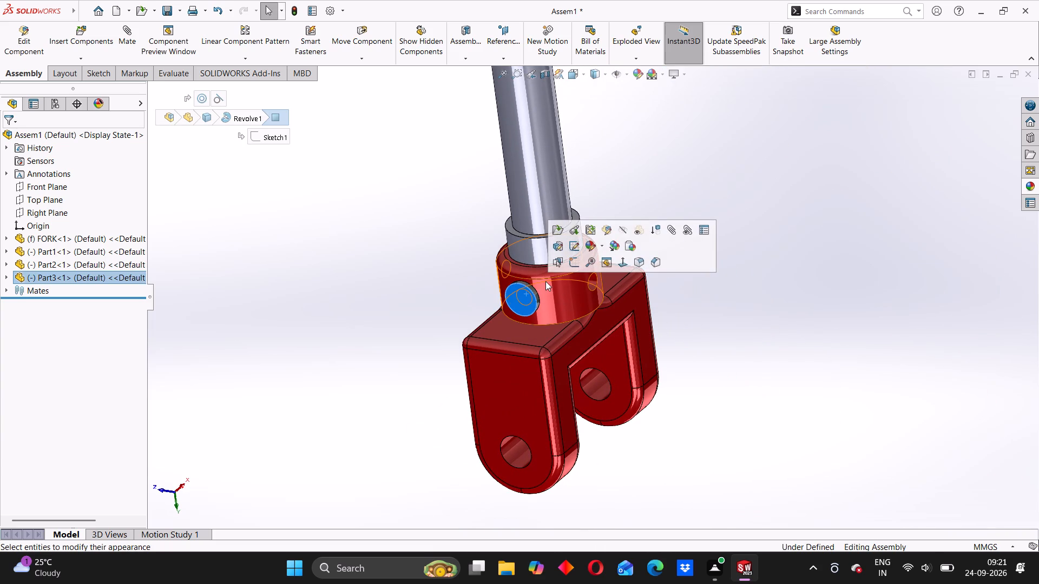
left_click(700, 336)
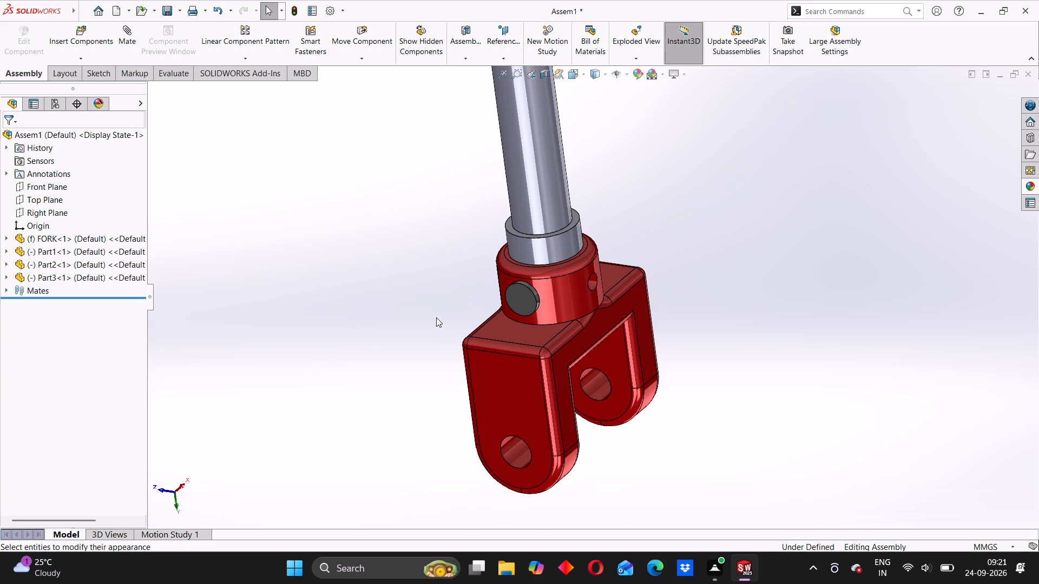
middle_click_drag(418, 328, 403, 335)
scroll(437, 315, "up", 1)
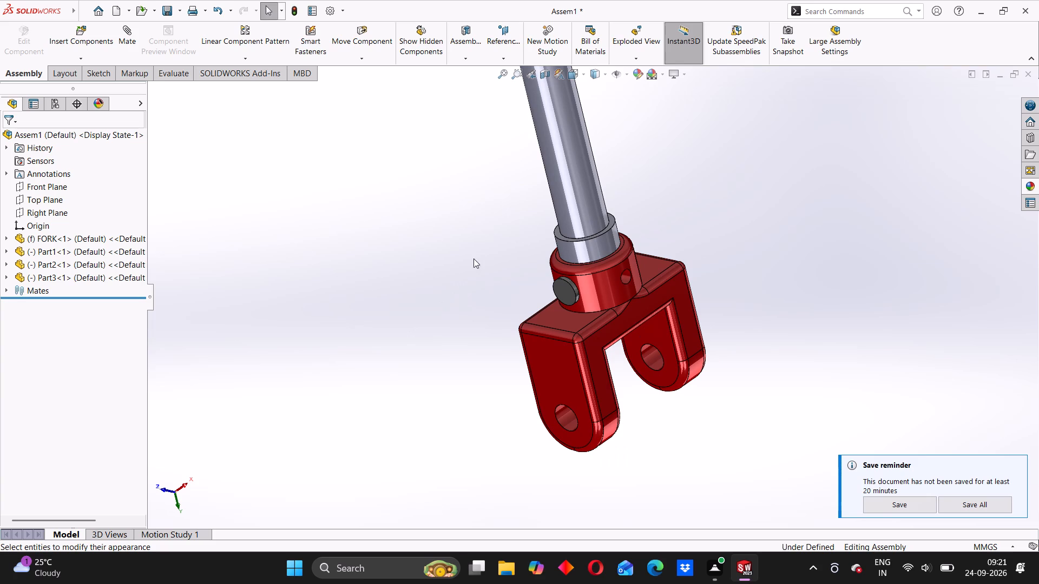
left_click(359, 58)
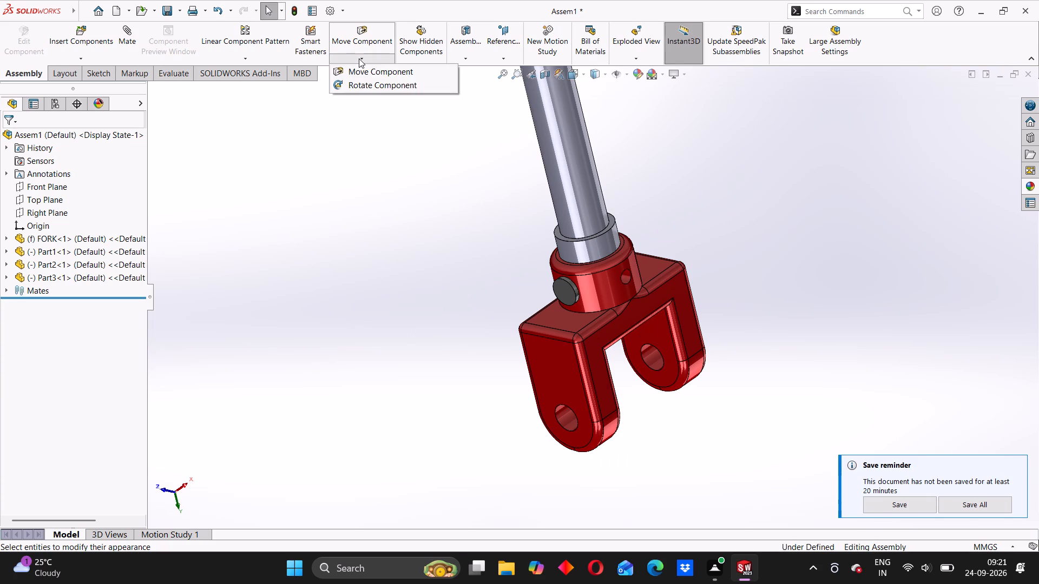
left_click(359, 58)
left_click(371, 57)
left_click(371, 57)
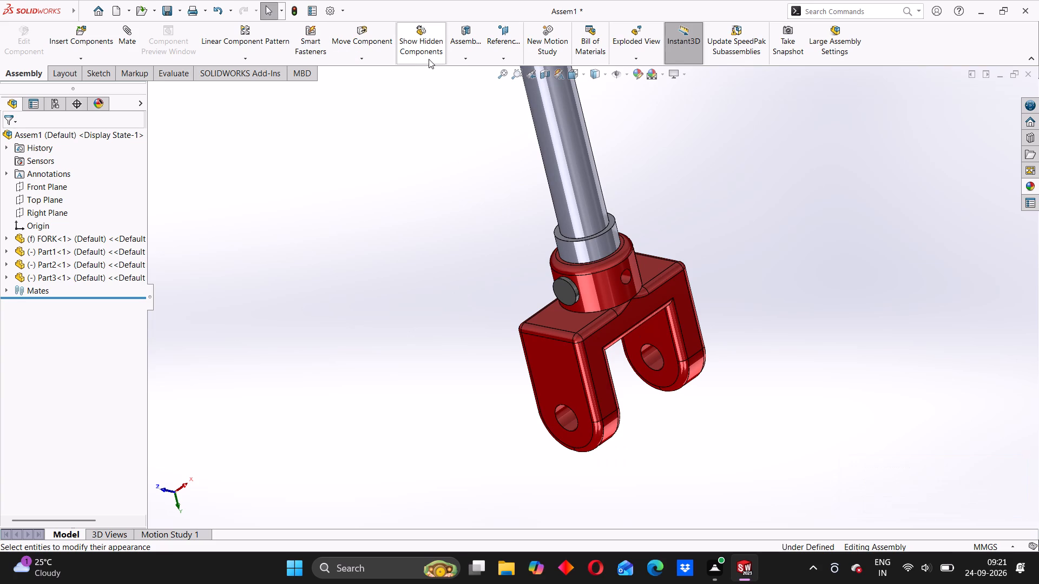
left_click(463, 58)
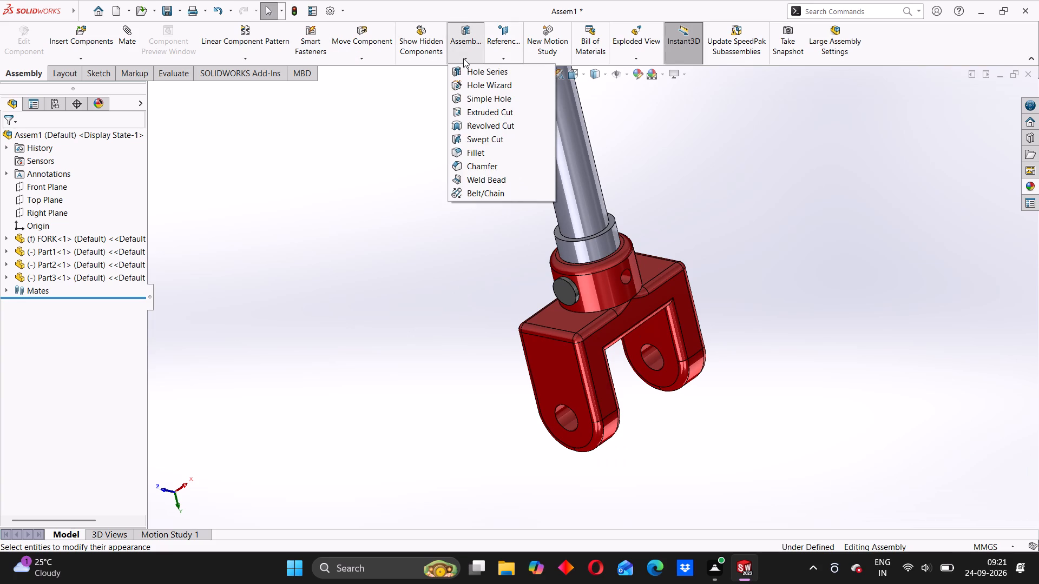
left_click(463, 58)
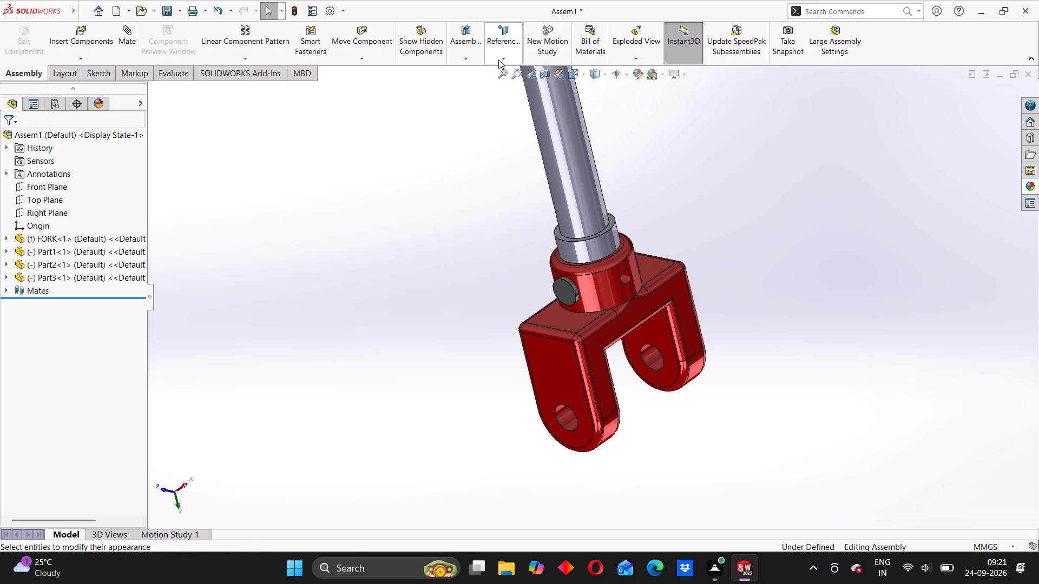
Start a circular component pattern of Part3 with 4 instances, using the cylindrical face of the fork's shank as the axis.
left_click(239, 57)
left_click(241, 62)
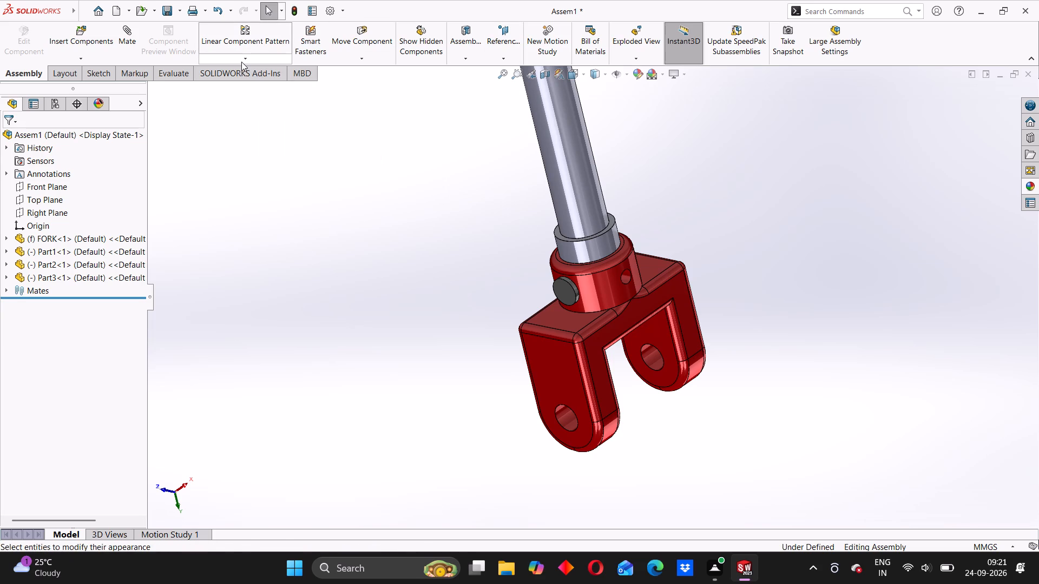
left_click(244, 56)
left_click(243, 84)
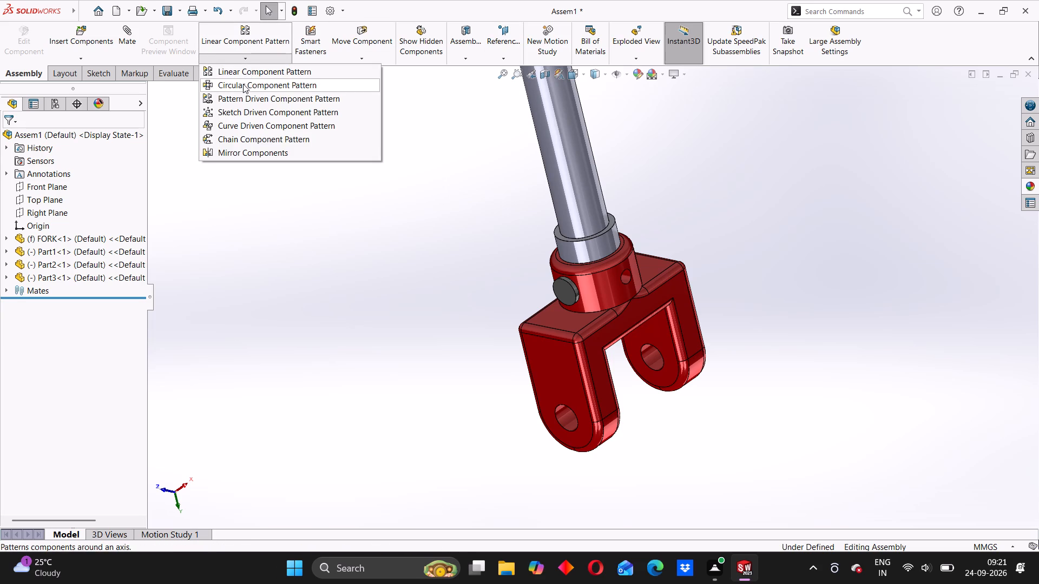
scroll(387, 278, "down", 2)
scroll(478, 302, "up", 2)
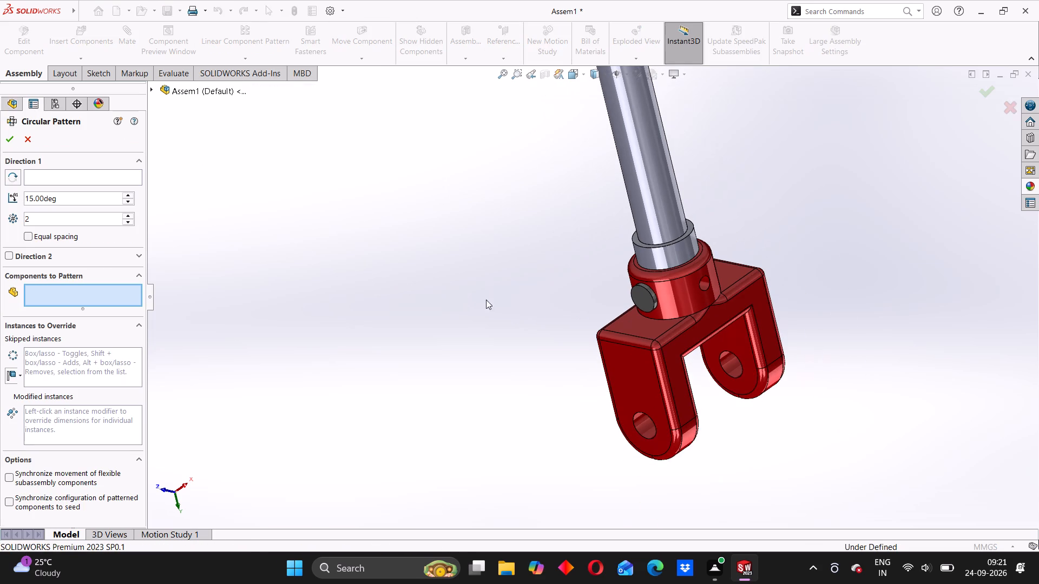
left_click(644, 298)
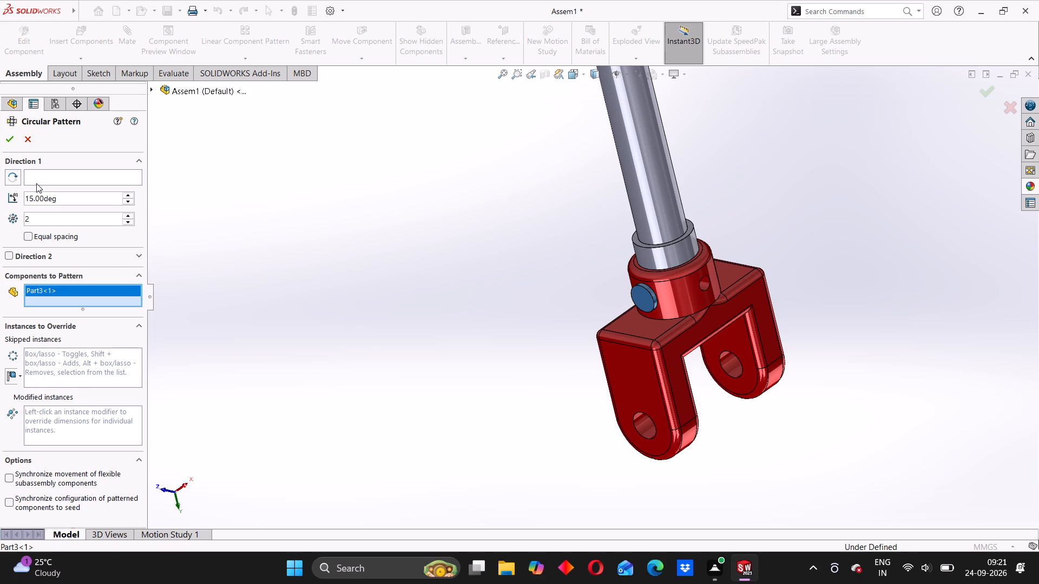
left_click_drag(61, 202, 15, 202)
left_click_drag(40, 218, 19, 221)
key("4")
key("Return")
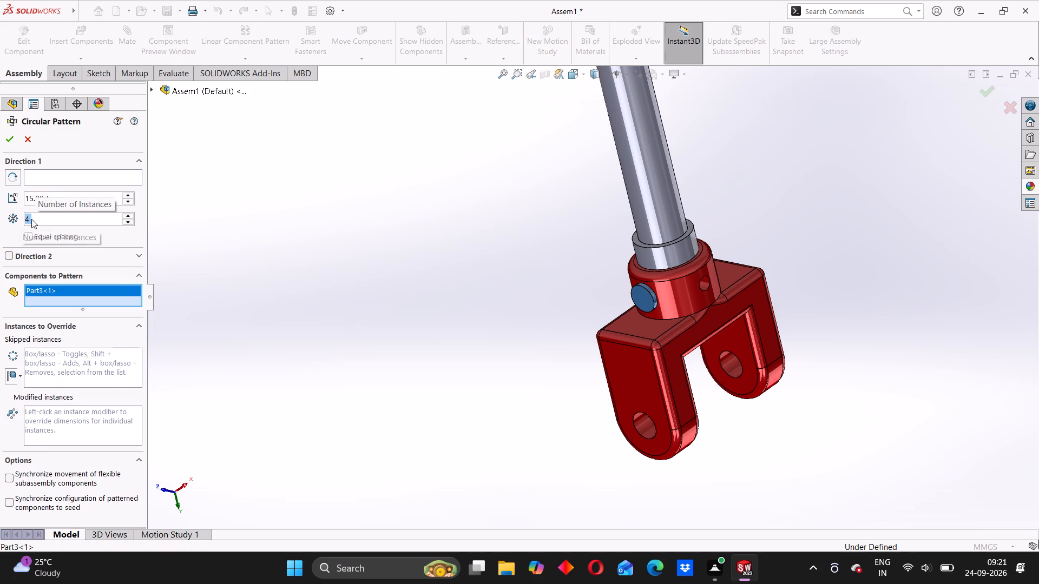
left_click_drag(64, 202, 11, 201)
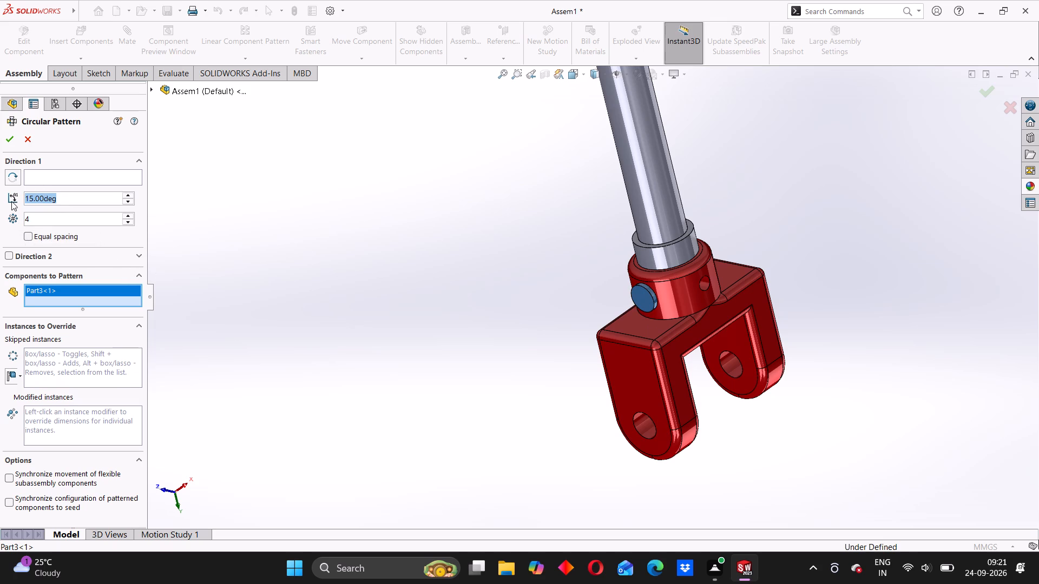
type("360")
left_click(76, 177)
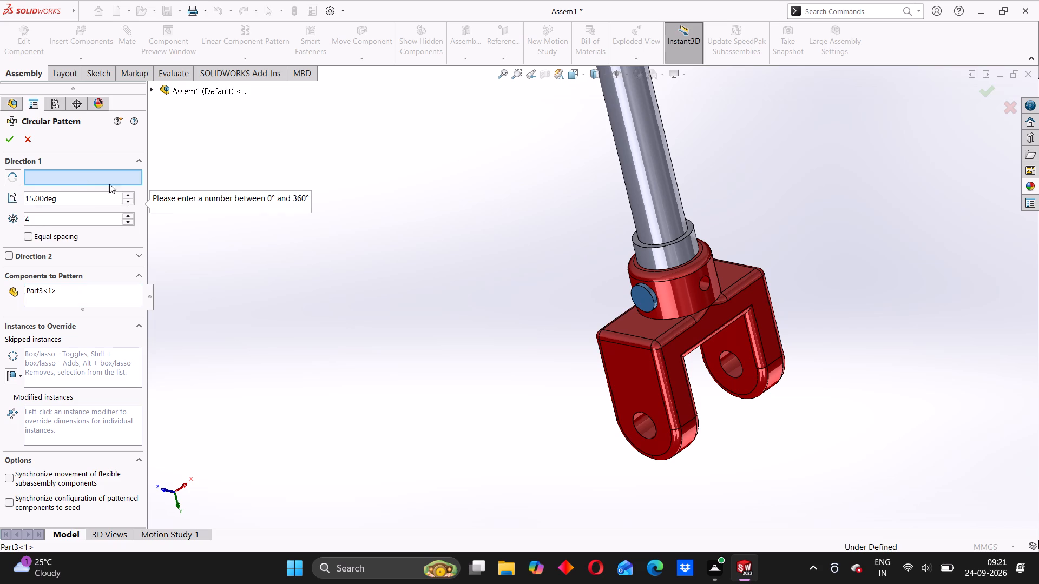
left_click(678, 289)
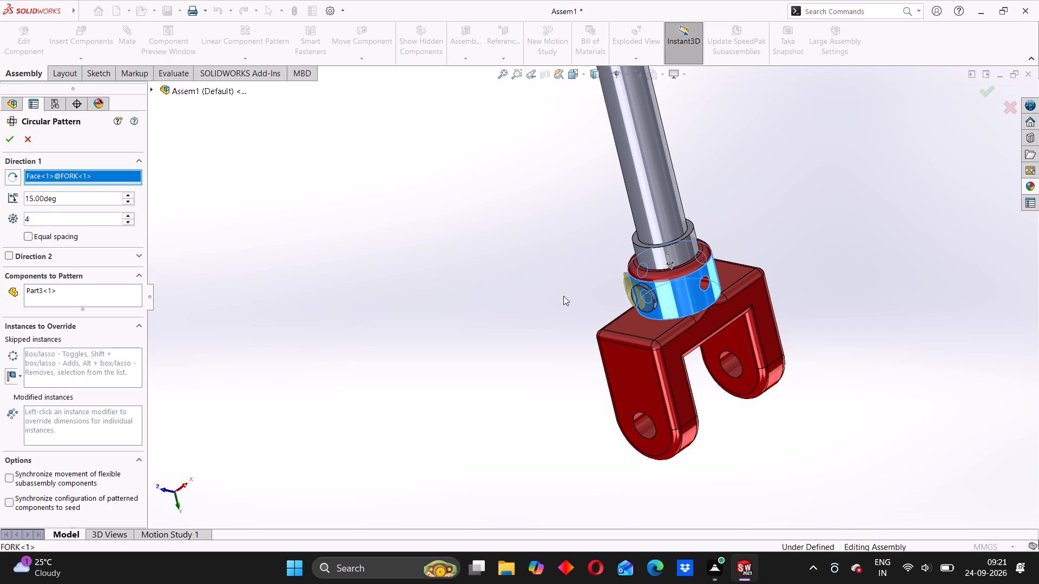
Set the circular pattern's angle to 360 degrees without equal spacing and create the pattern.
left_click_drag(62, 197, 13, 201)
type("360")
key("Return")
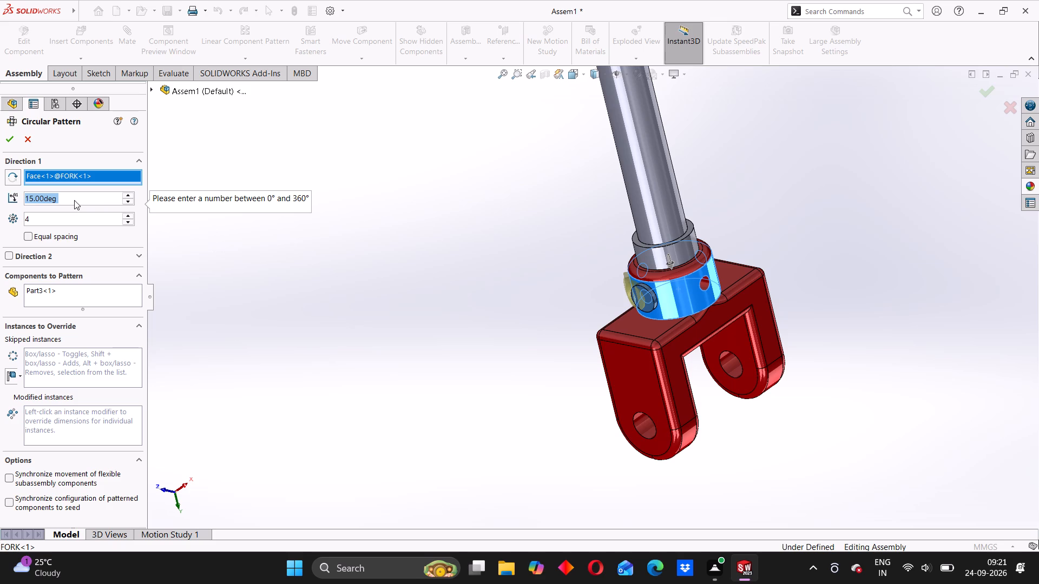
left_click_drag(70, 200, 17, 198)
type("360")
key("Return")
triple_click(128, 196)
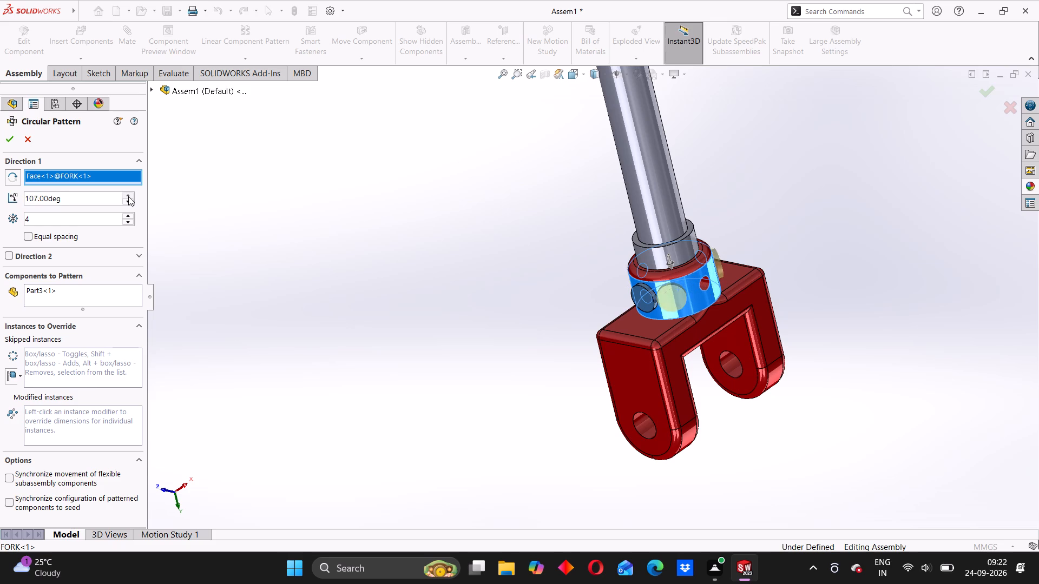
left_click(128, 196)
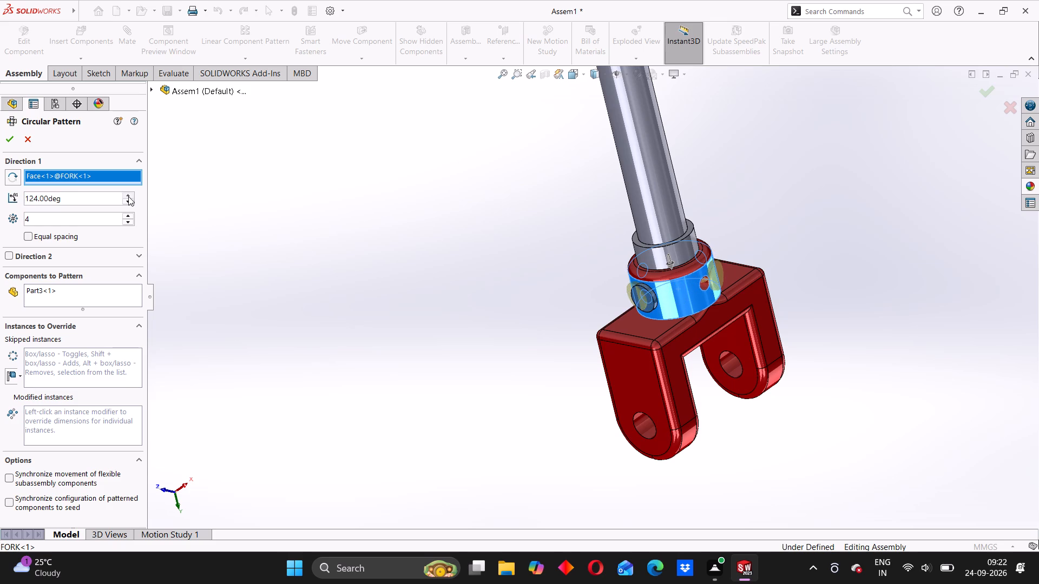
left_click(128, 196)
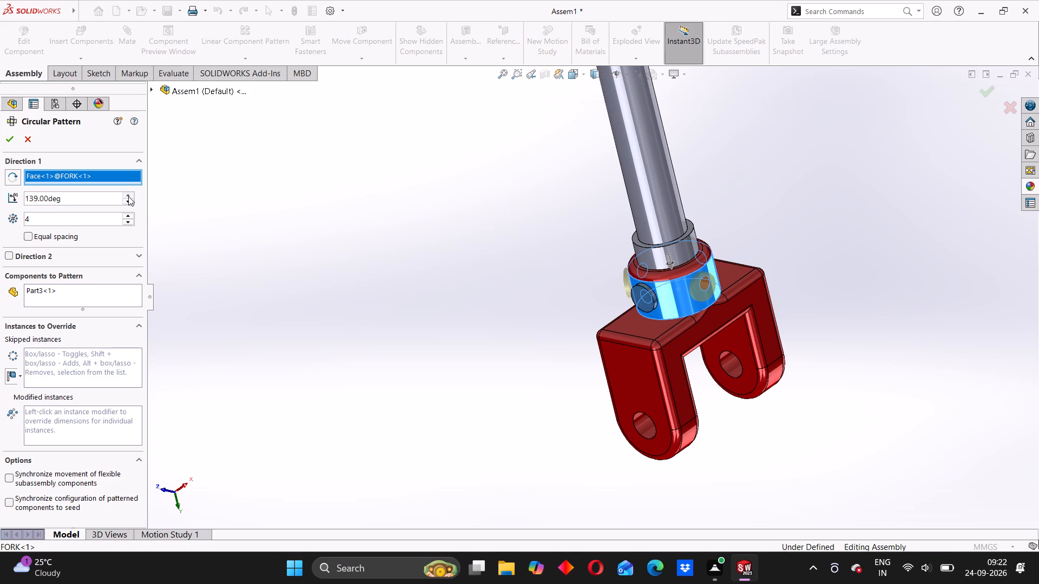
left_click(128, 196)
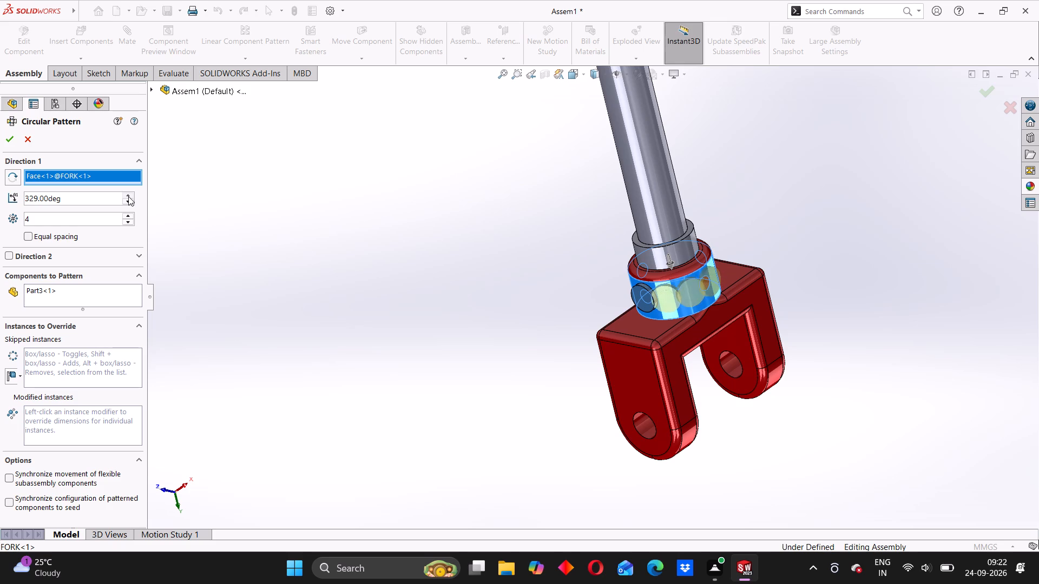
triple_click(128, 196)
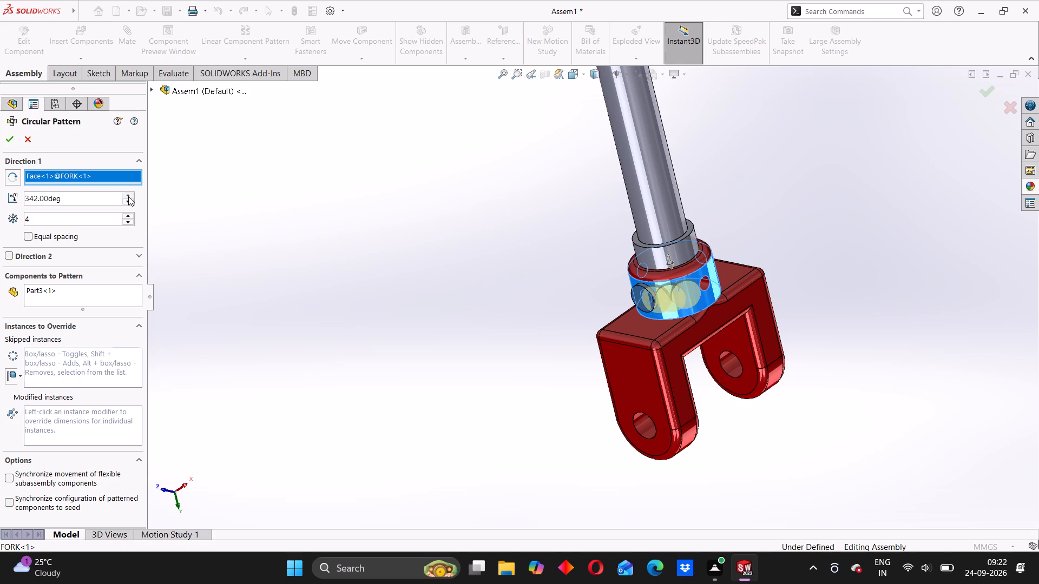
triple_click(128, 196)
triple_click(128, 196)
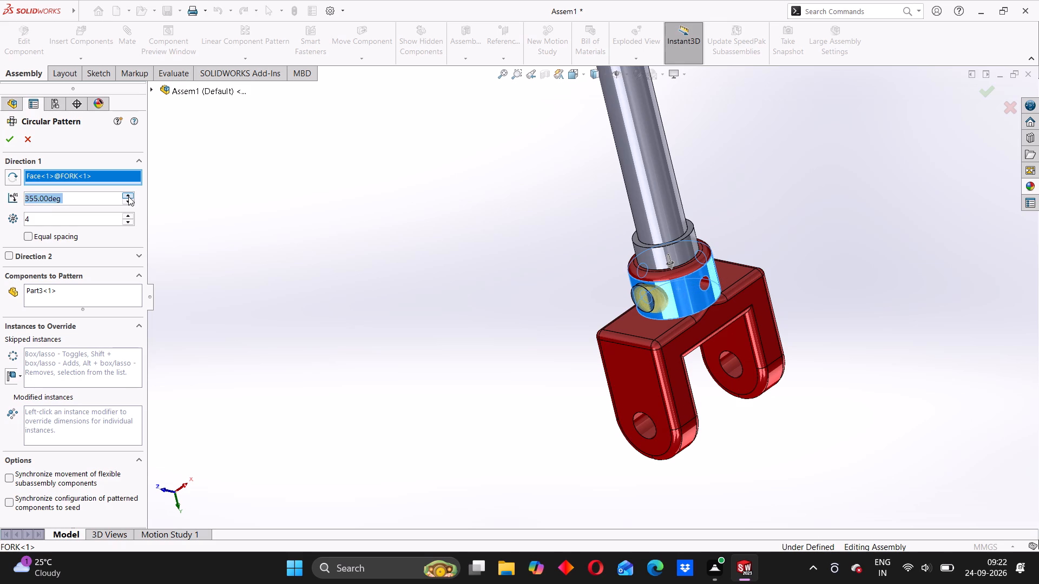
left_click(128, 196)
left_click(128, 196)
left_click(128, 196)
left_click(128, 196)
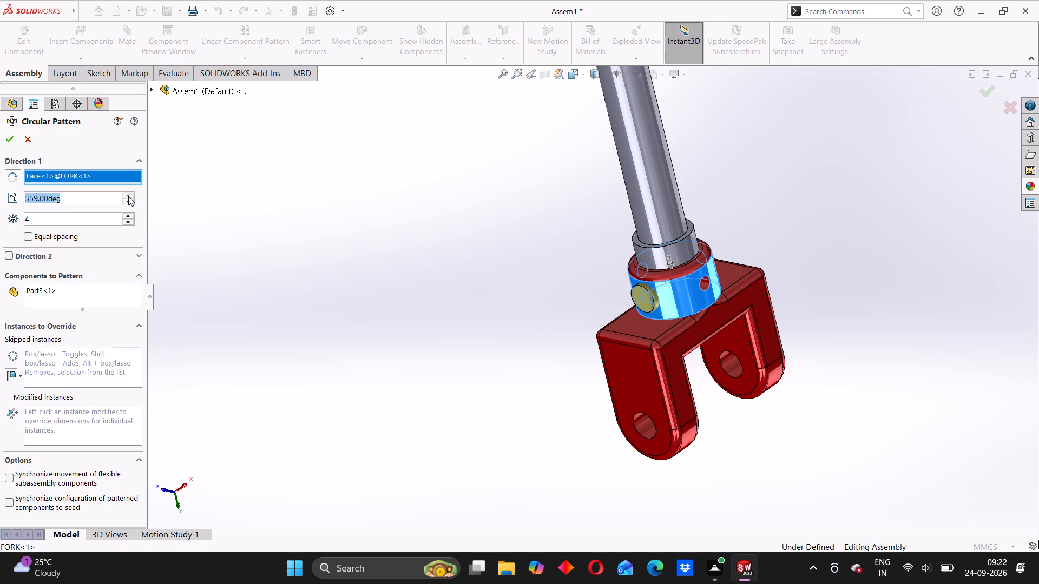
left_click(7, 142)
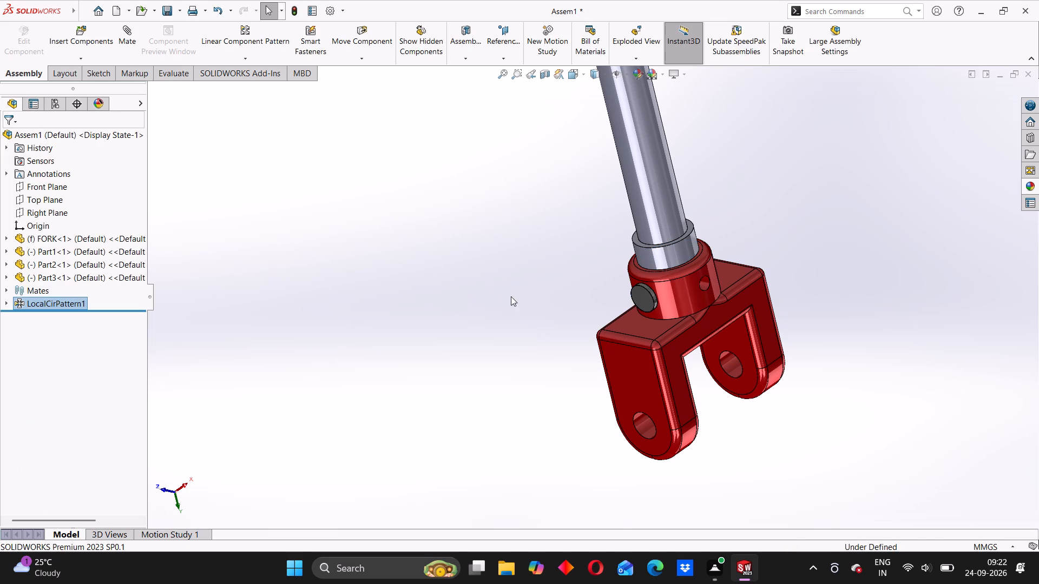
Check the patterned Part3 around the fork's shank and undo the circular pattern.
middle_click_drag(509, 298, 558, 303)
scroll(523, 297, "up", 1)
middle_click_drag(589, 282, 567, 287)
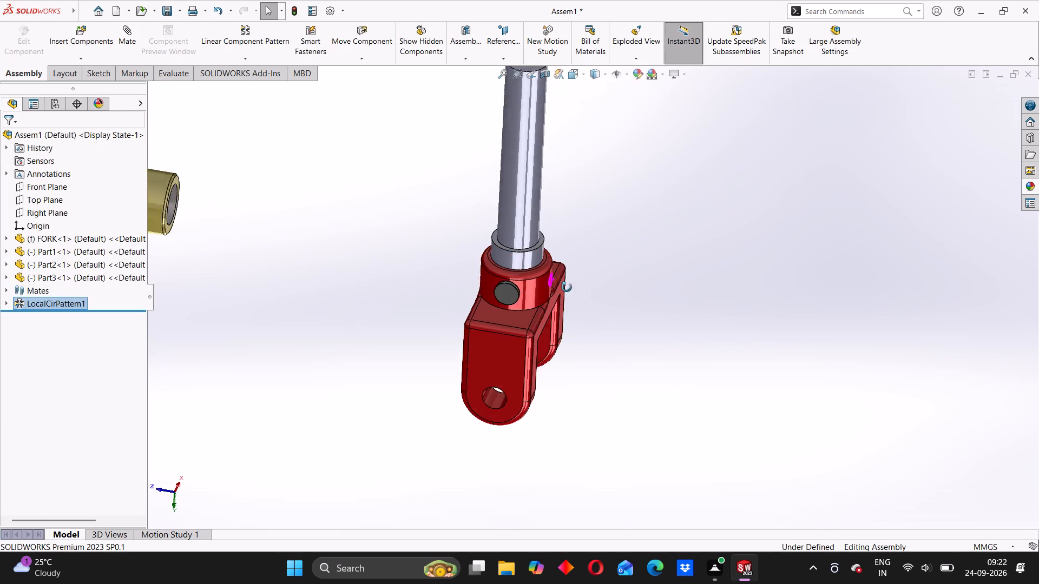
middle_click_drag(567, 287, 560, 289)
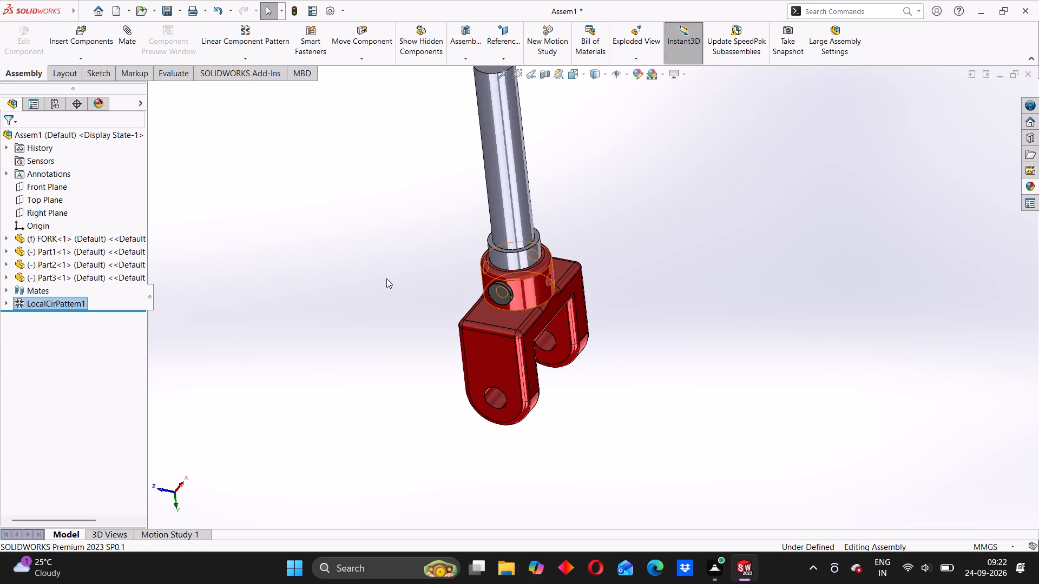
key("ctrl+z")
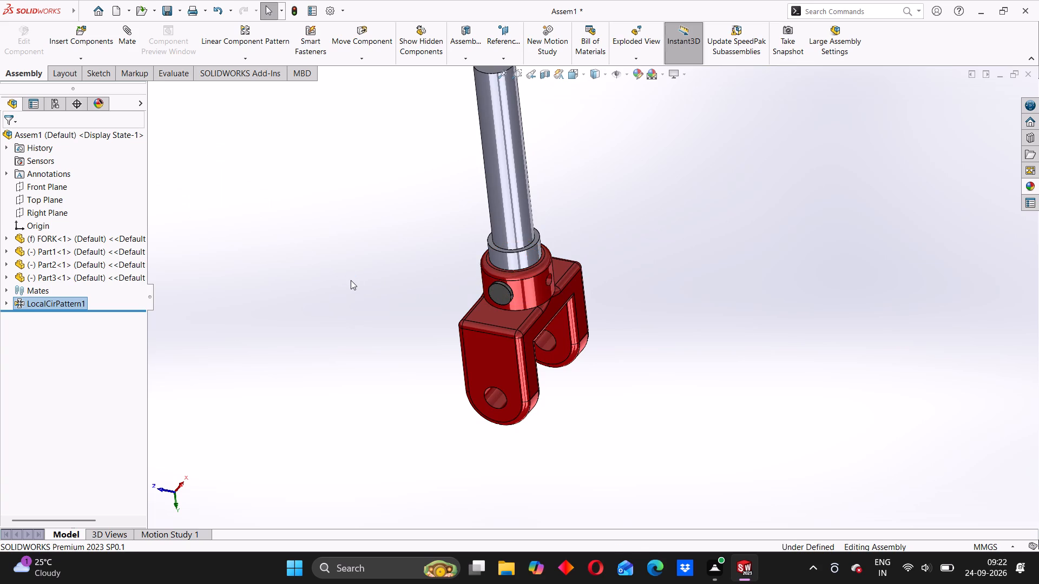
Start a new circular component pattern with Part3 in the fork's cross hole as the component to pattern.
scroll(563, 288, "up", 4)
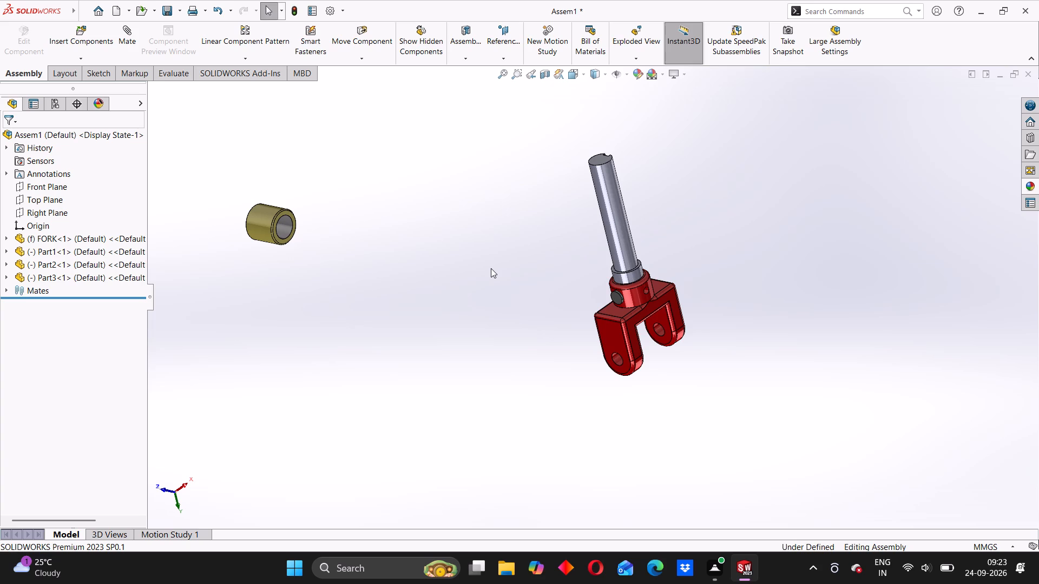
left_click(241, 60)
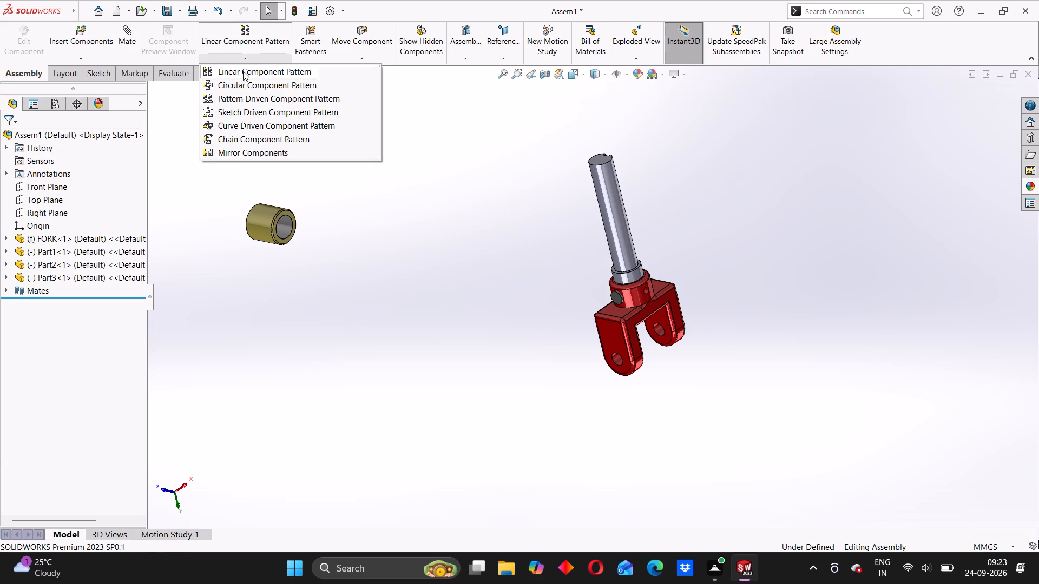
left_click(242, 84)
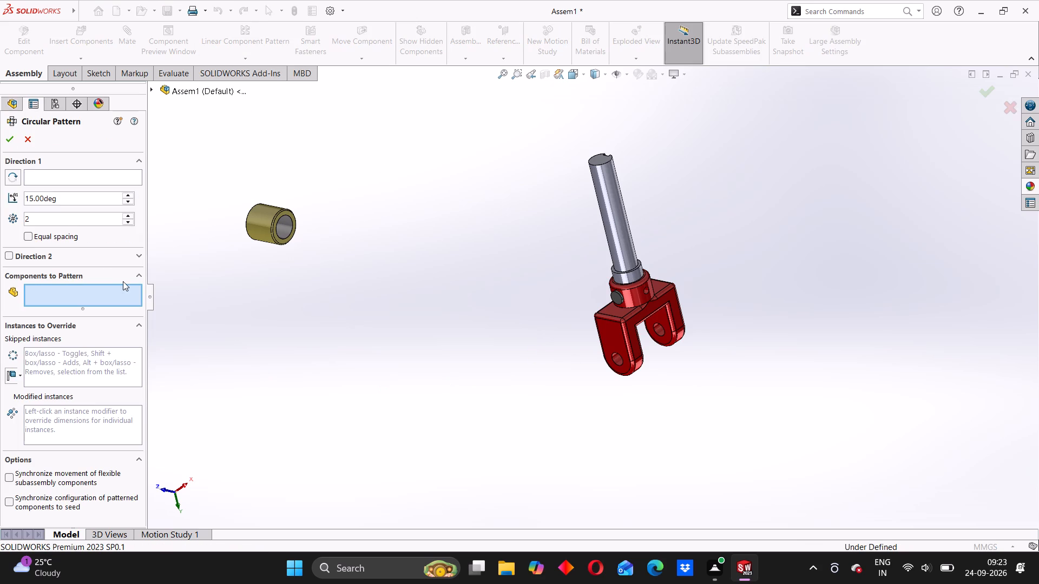
scroll(594, 333, "down", 1)
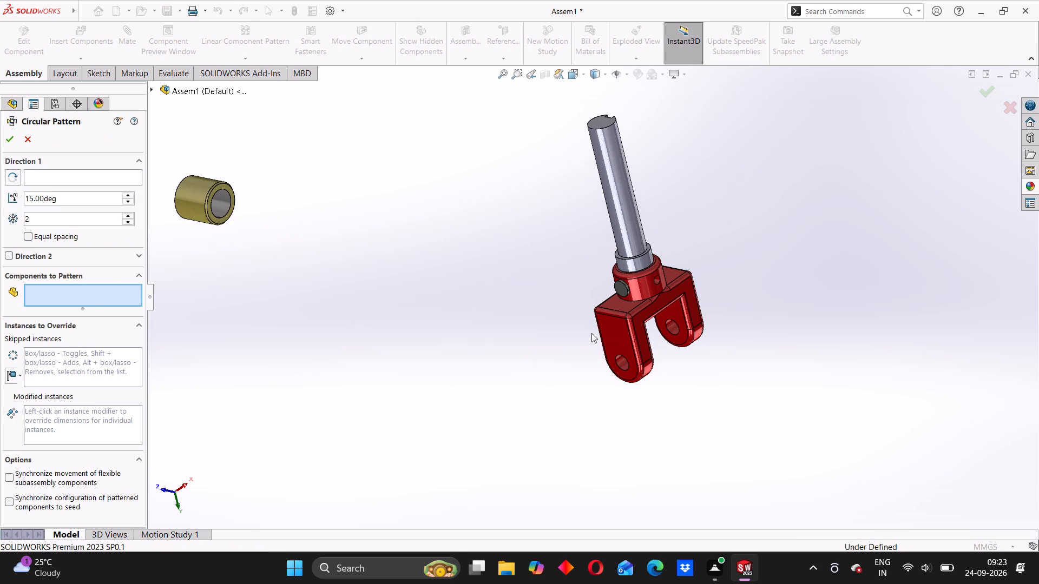
scroll(591, 333, "up", 2)
middle_click_drag(673, 337, 635, 322)
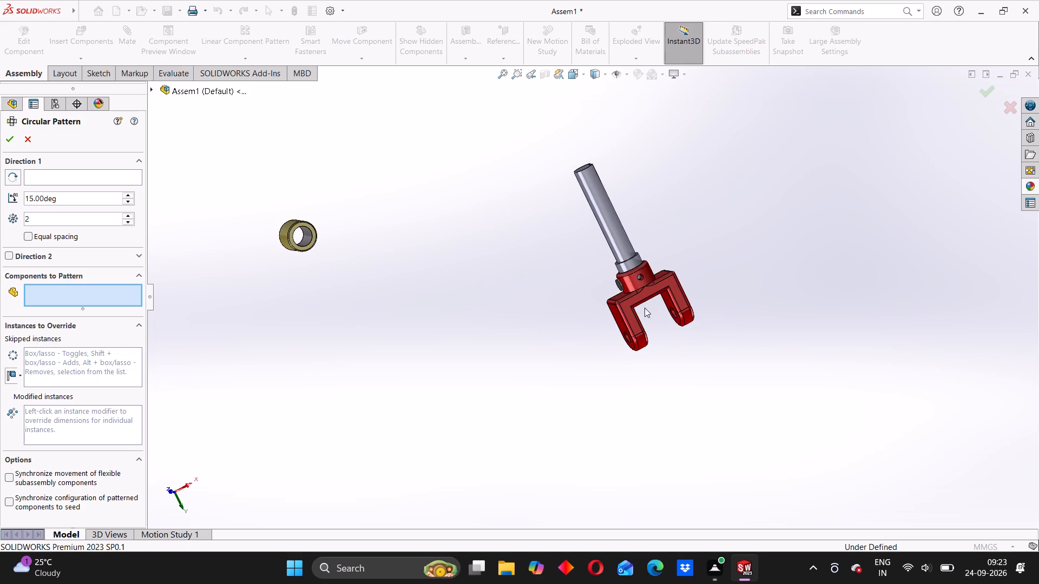
middle_click_drag(558, 314, 597, 304)
scroll(595, 286, "down", 2)
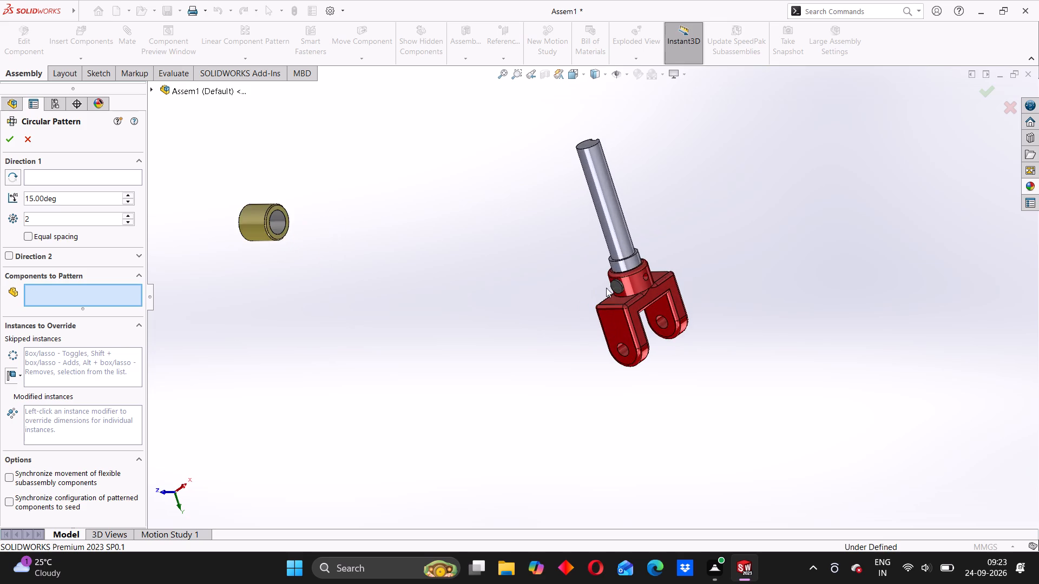
scroll(637, 296, "down", 2)
left_click(613, 278)
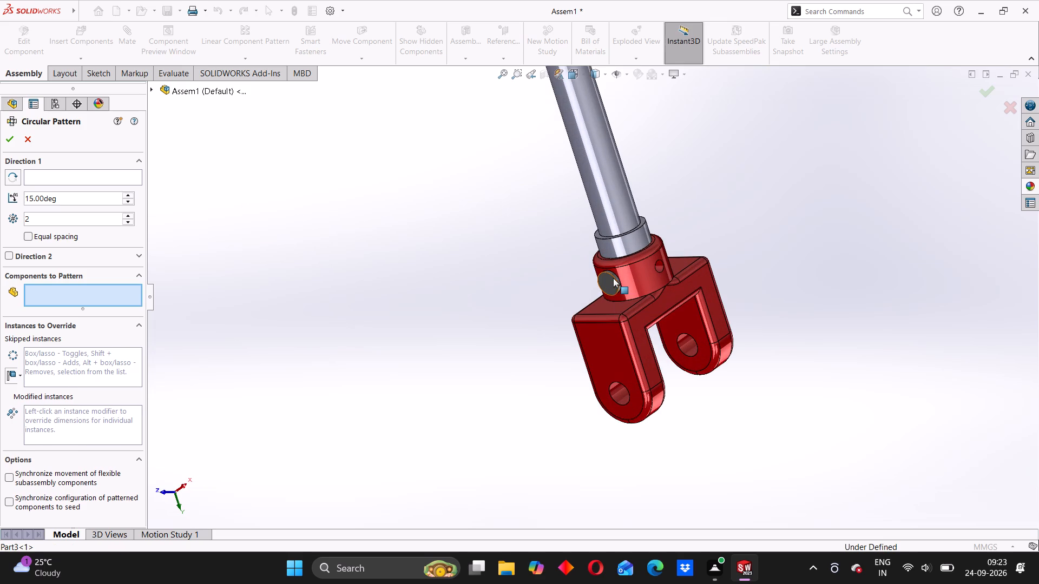
Set the circular pattern of Part3 to 4 instances with equal spacing over 360 degrees.
left_click(47, 178)
left_click_drag(61, 201, 23, 202)
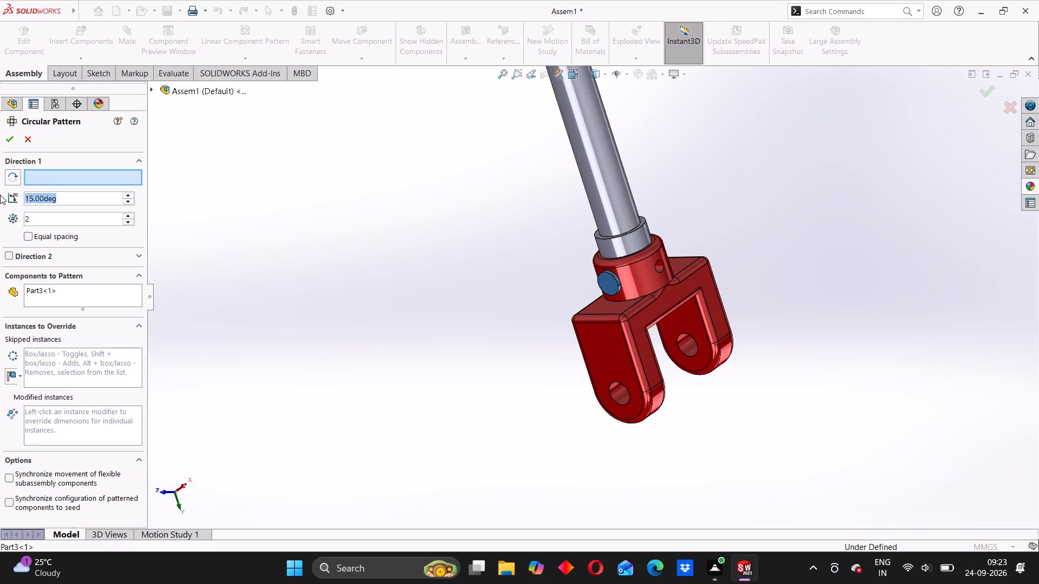
type("360")
key("Return")
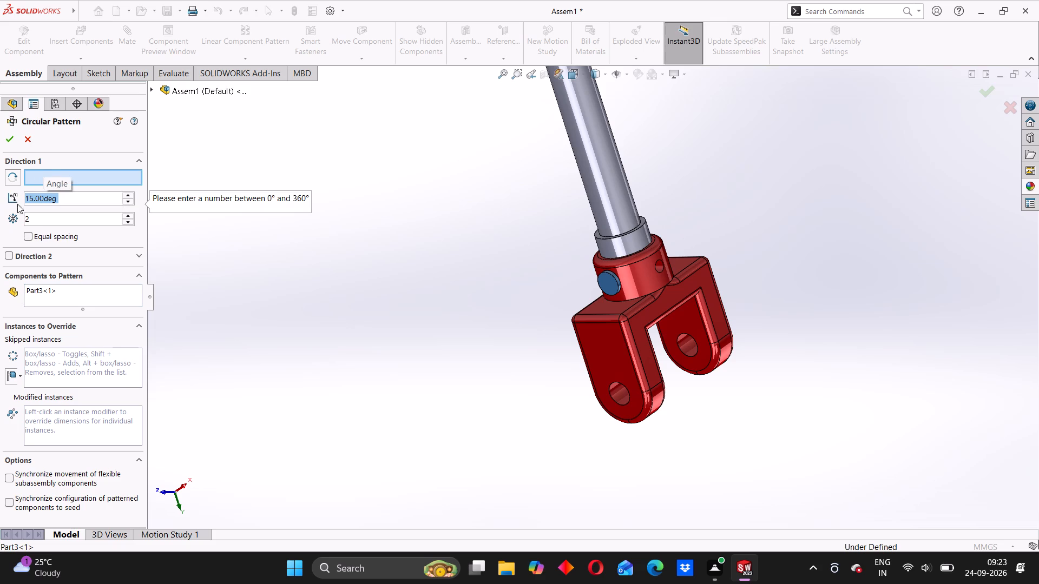
left_click(63, 186)
left_click(6, 197)
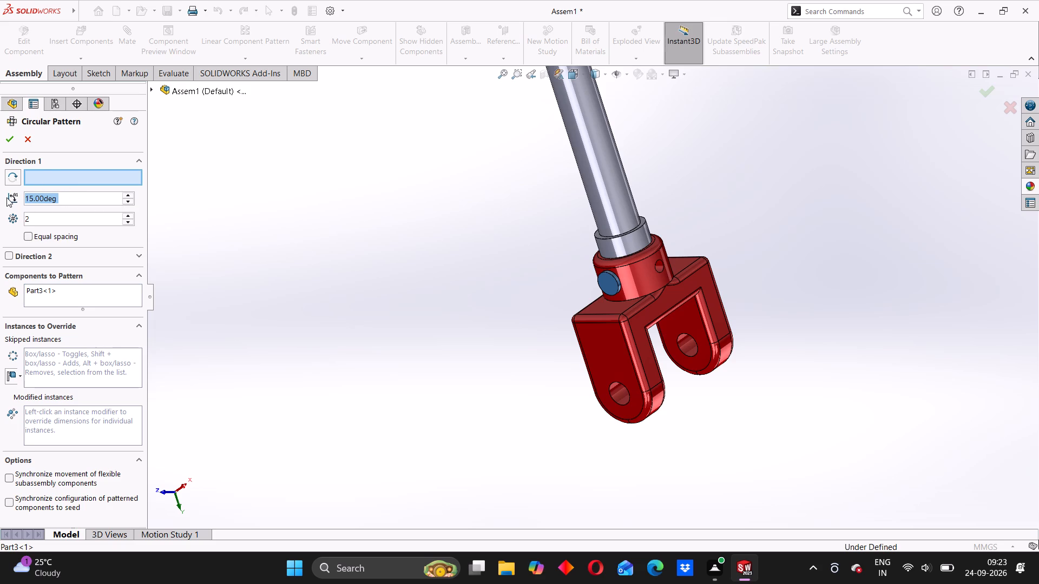
left_click(11, 197)
left_click_drag(37, 218, 21, 224)
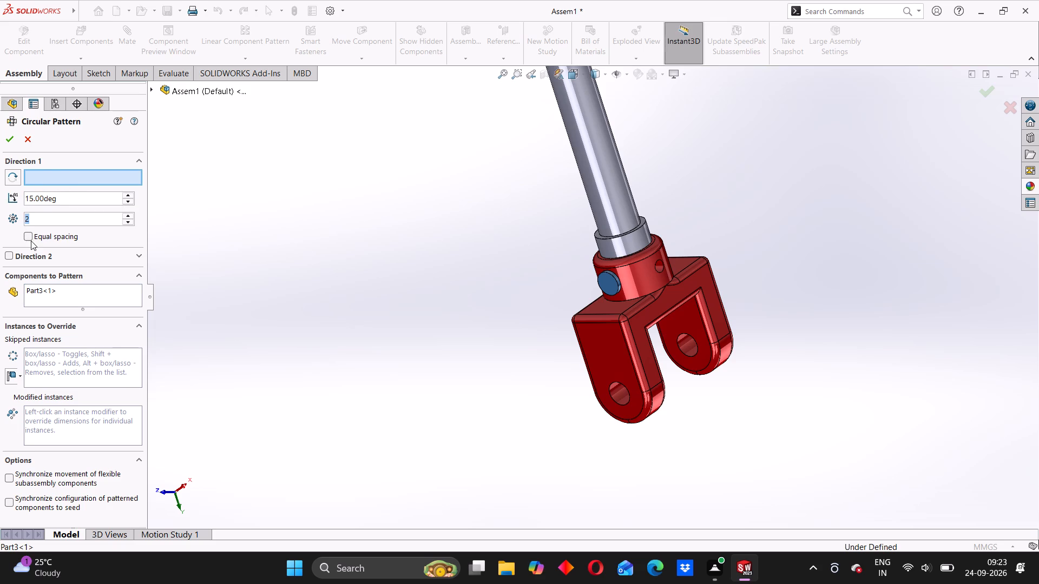
left_click(31, 240)
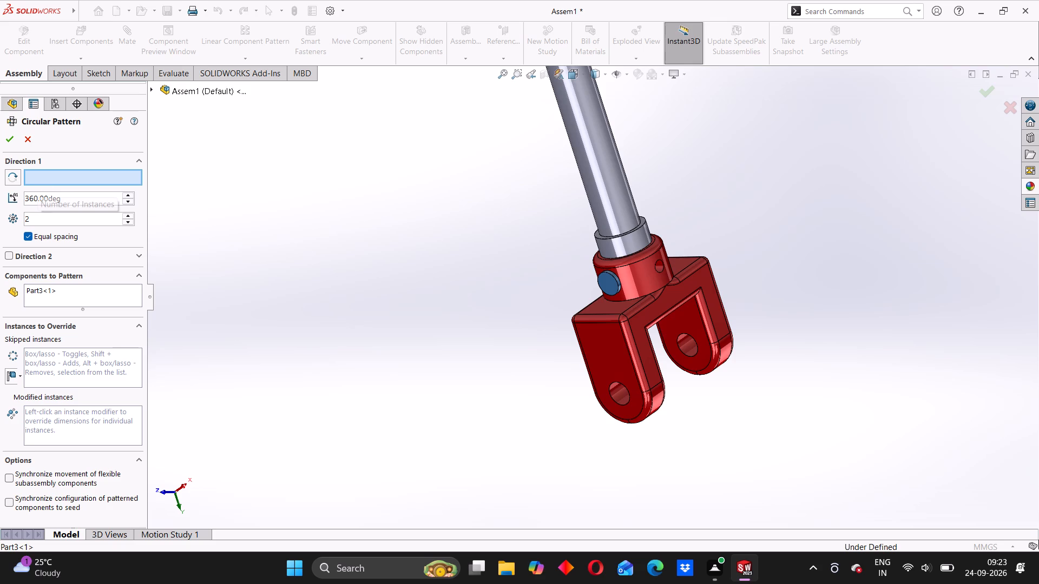
left_click_drag(29, 221, 19, 223)
key("4")
key("Return")
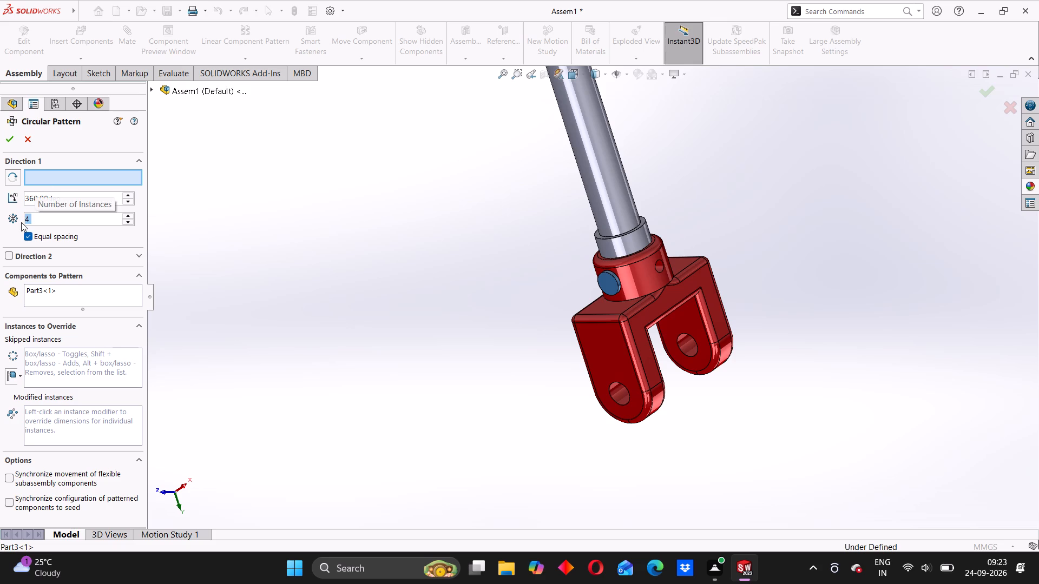
Use the cylindrical face of the fork's collar as the pattern axis and create the circular pattern.
middle_click_drag(505, 300, 461, 314)
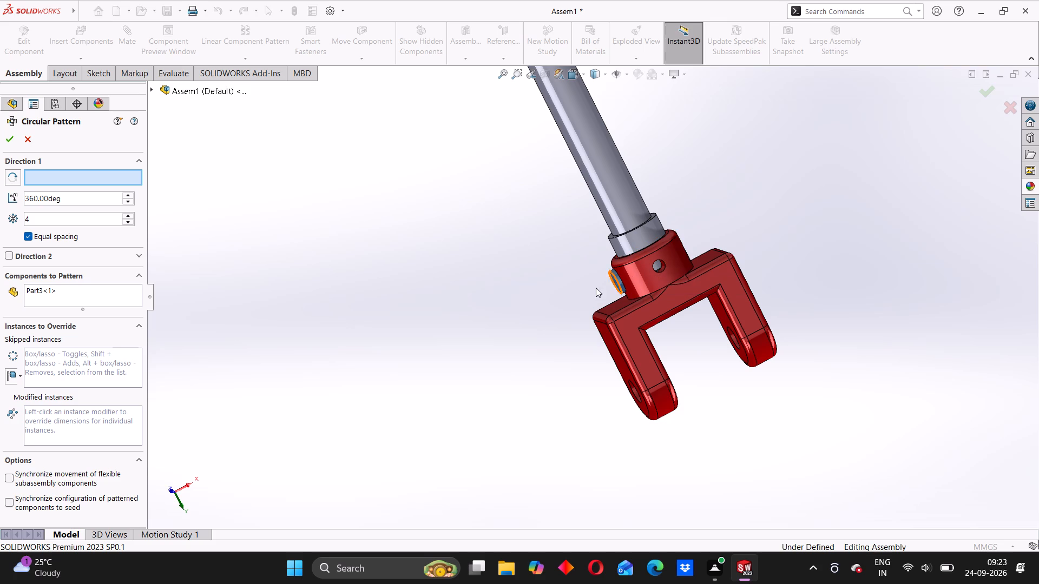
left_click(83, 180)
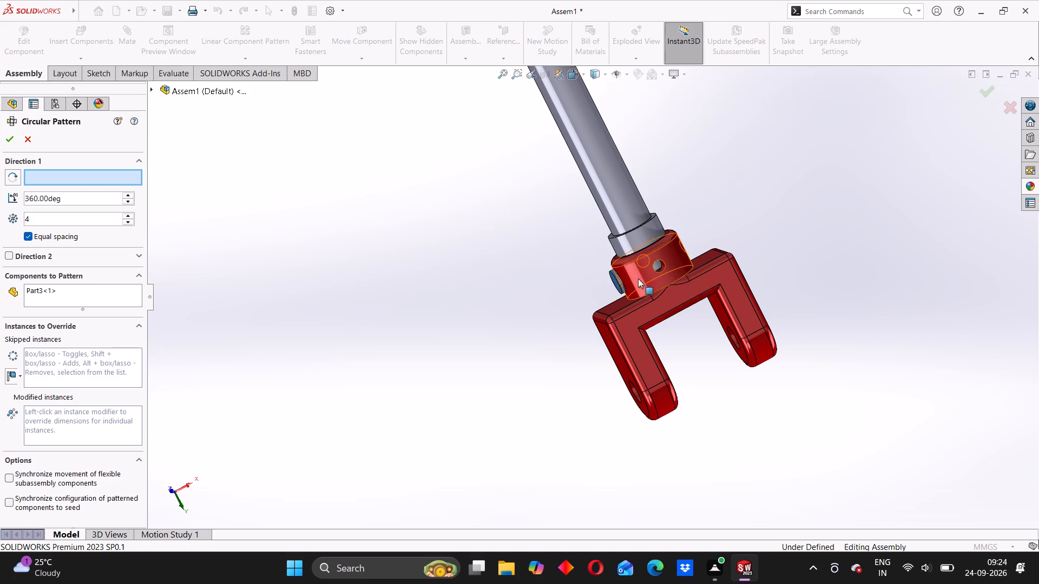
left_click(638, 278)
middle_click_drag(527, 317, 583, 308)
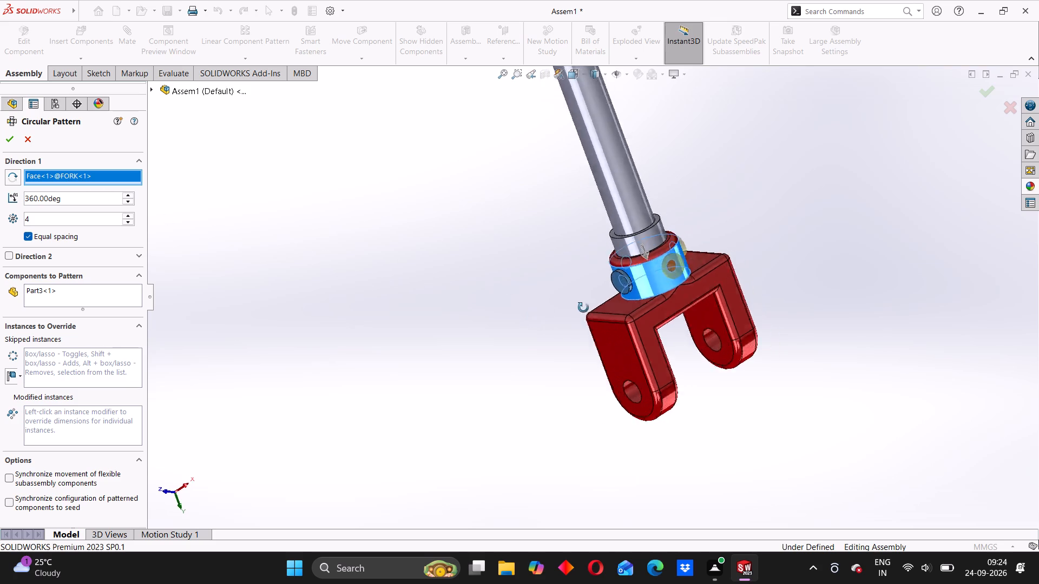
middle_click_drag(583, 308, 639, 294)
scroll(411, 296, "up", 1)
scroll(465, 313, "up", 2)
middle_click_drag(524, 302, 510, 310)
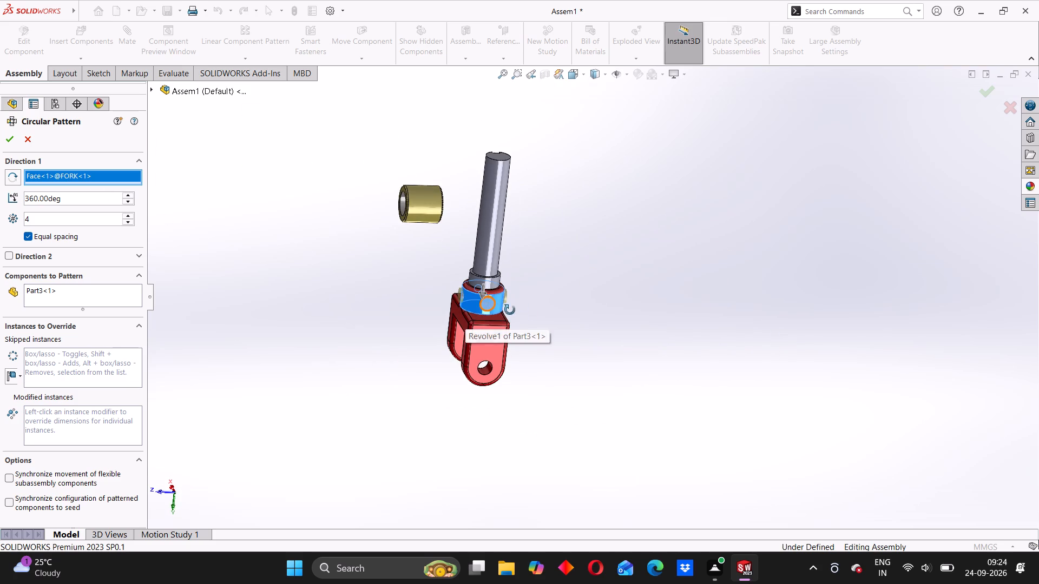
middle_click_drag(510, 310, 465, 320)
left_click(8, 133)
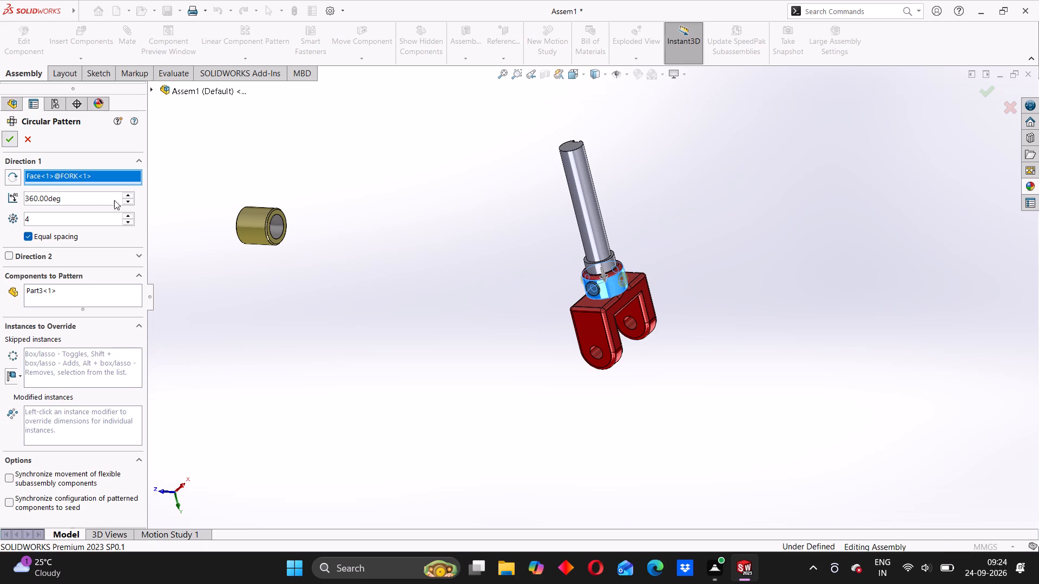
Examine the patterned Part3 instances around the fork's collar from several sides.
middle_click_drag(639, 269, 604, 287)
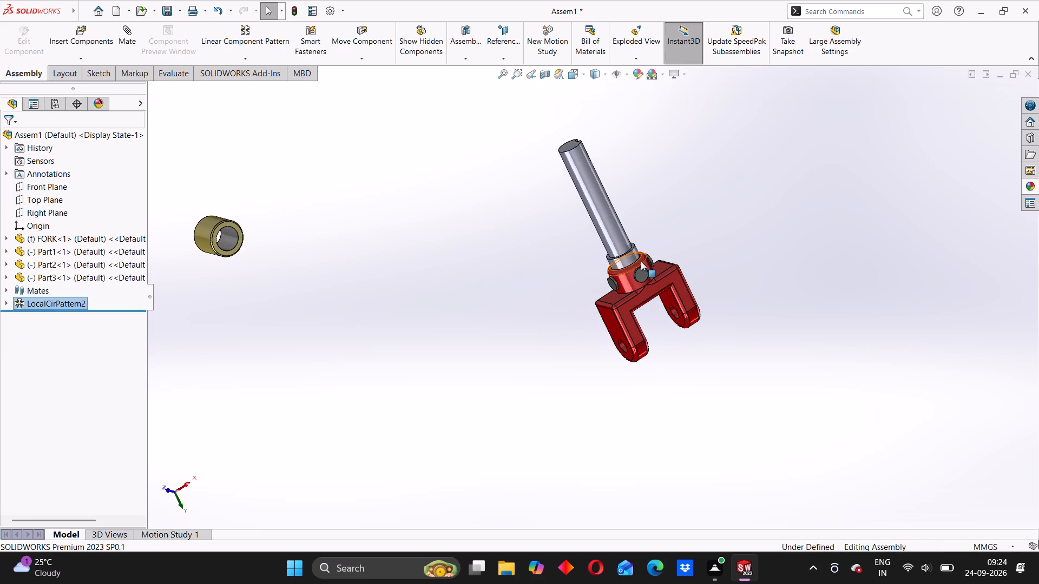
scroll(641, 261, "down", 6)
middle_click_drag(680, 256, 645, 285)
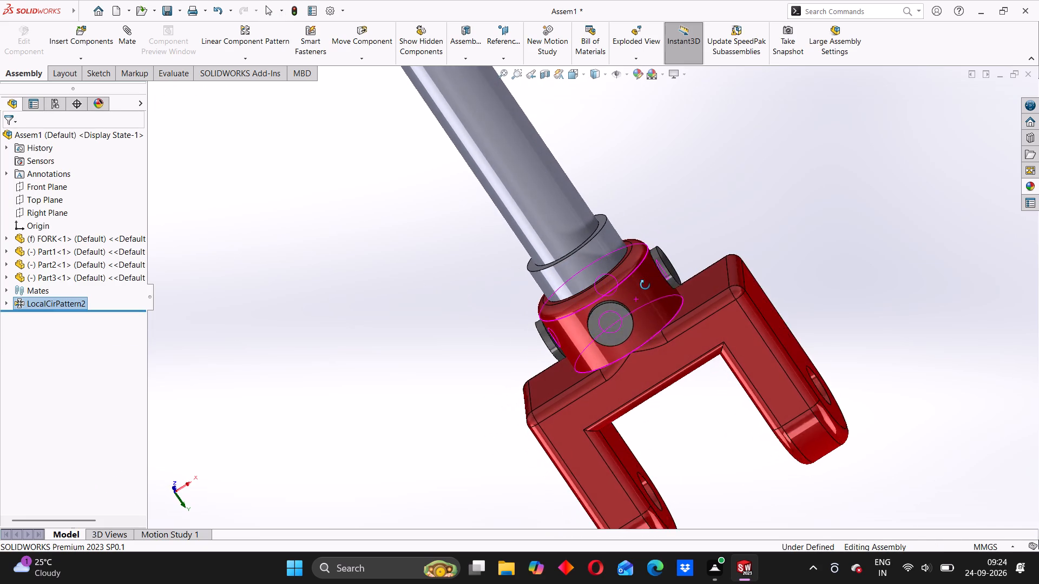
middle_click_drag(645, 285, 688, 252)
middle_click(660, 262)
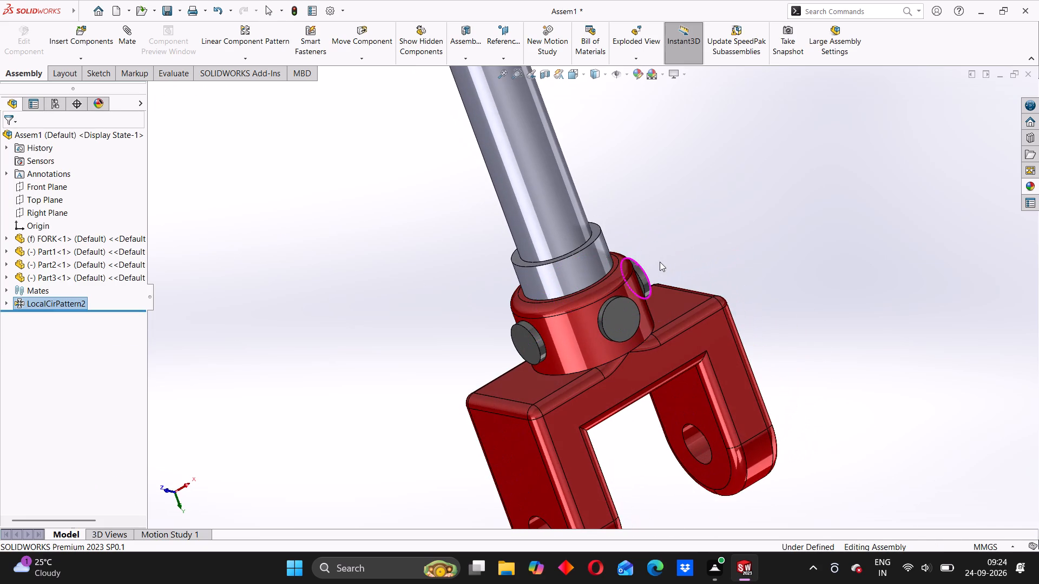
middle_click_drag(669, 248, 586, 306)
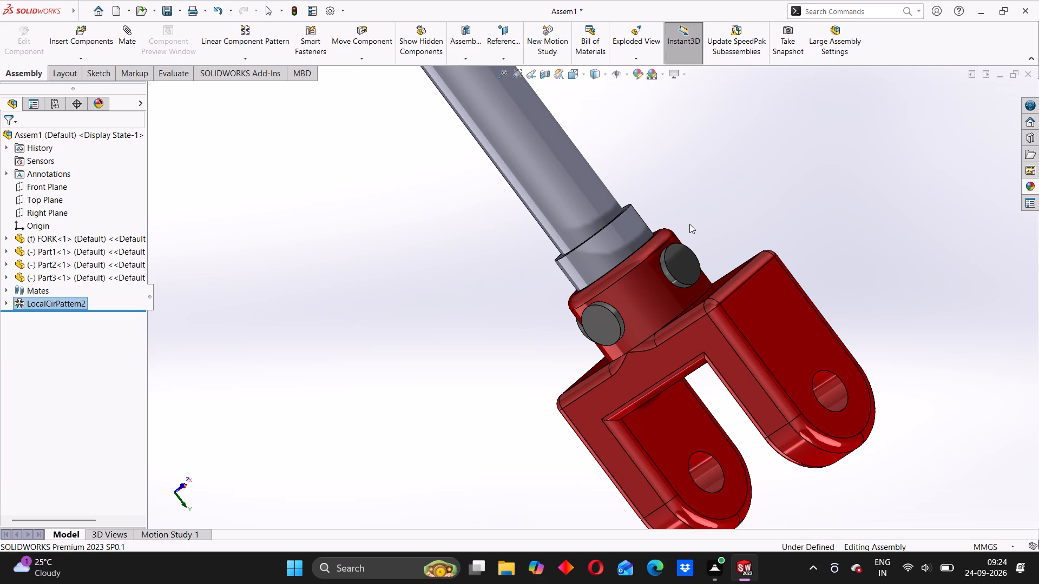
scroll(664, 283, "down", 2)
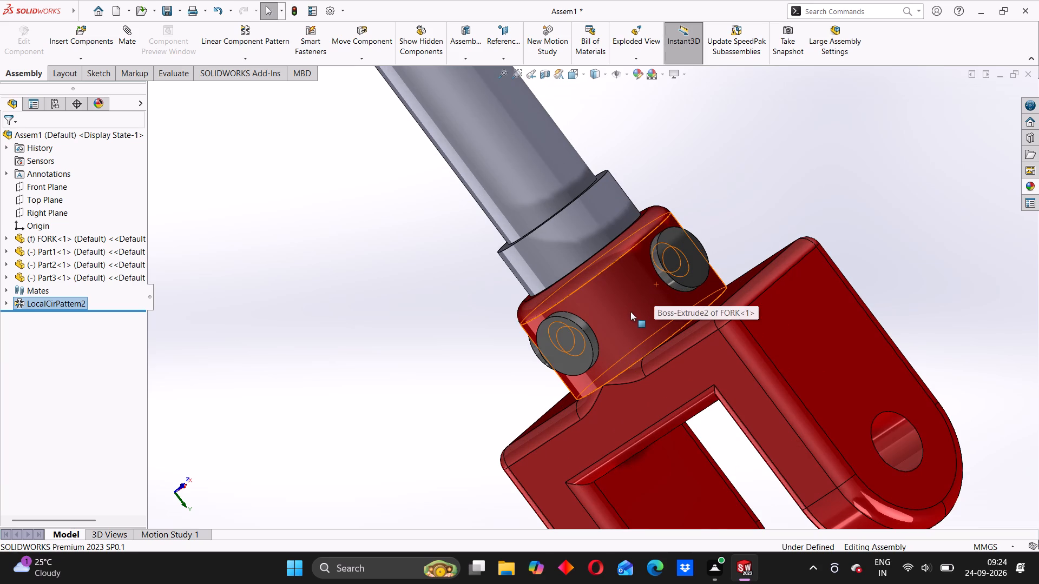
middle_click_drag(587, 320, 667, 284)
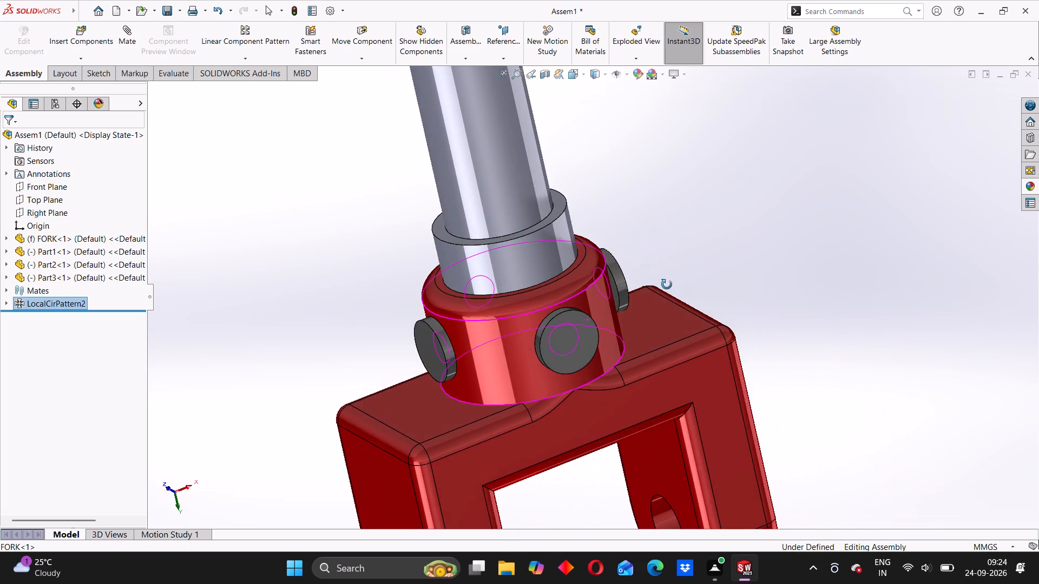
middle_click_drag(667, 284, 433, 366)
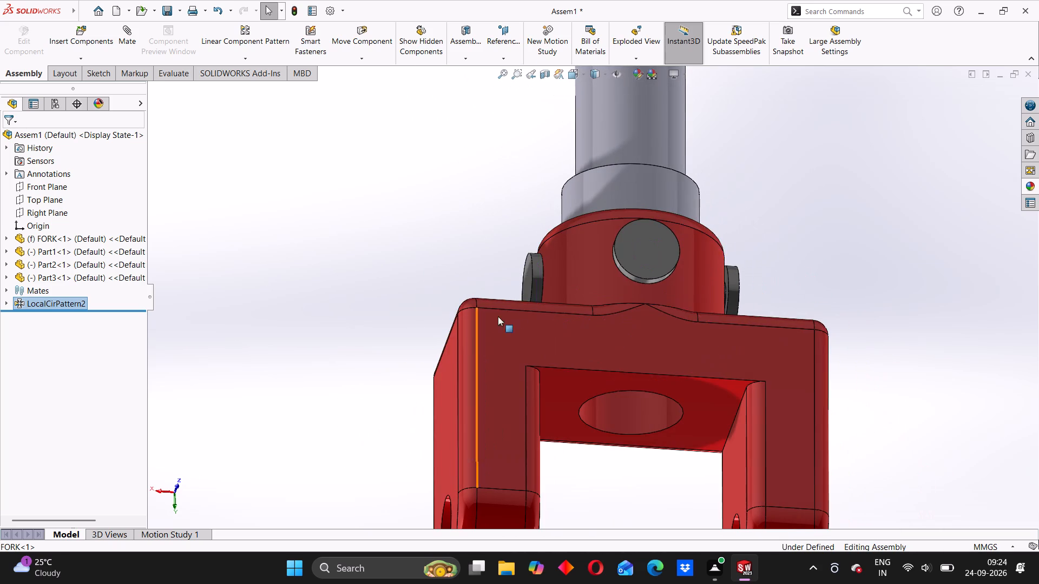
scroll(611, 276, "down", 2)
scroll(611, 276, "up", 8)
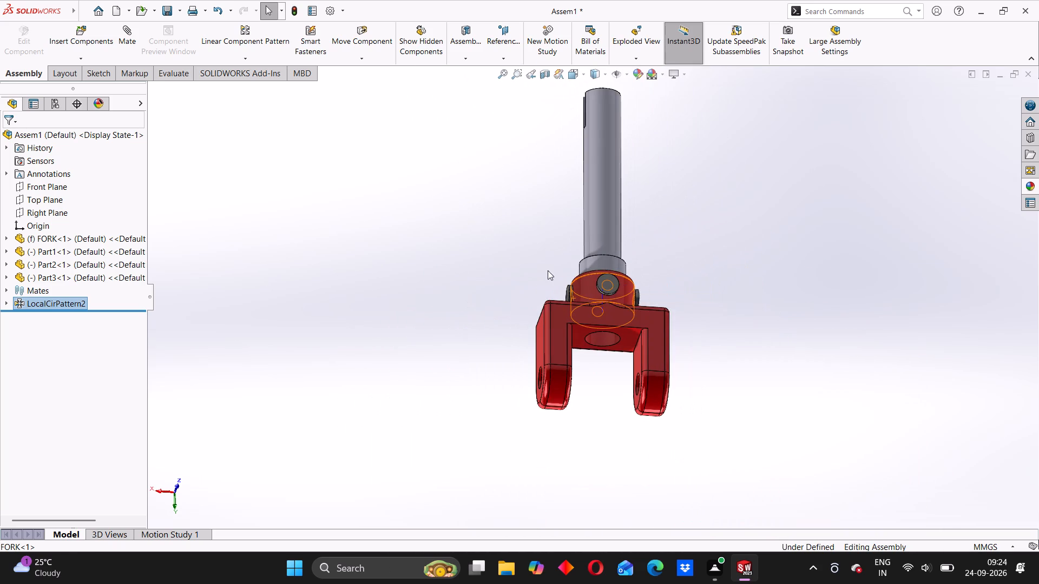
middle_click_drag(530, 258, 567, 258)
scroll(563, 260, "up", 3)
middle_click_drag(547, 269, 599, 266)
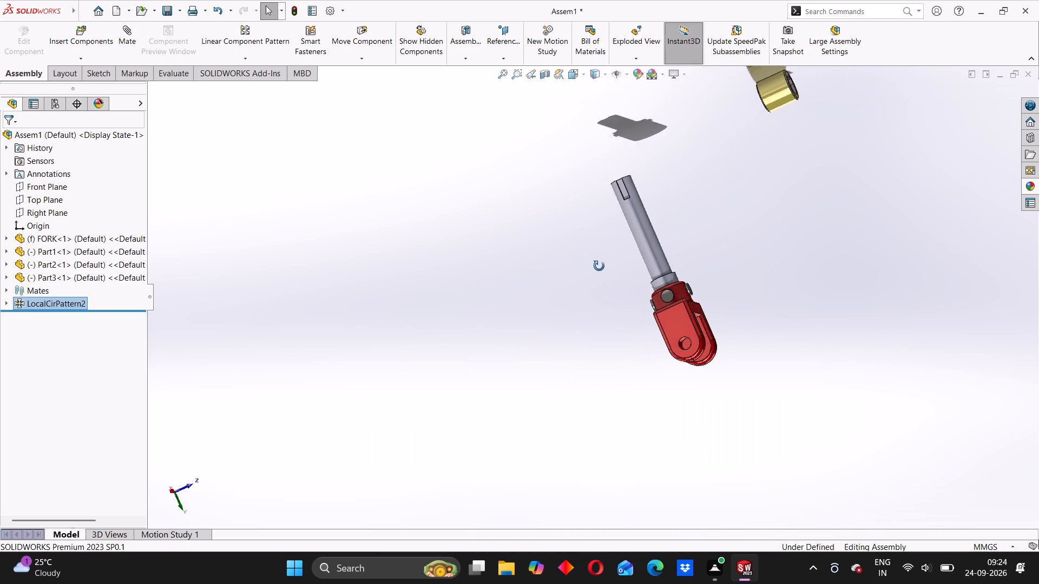
middle_click_drag(599, 266, 600, 266)
scroll(608, 301, "down", 1)
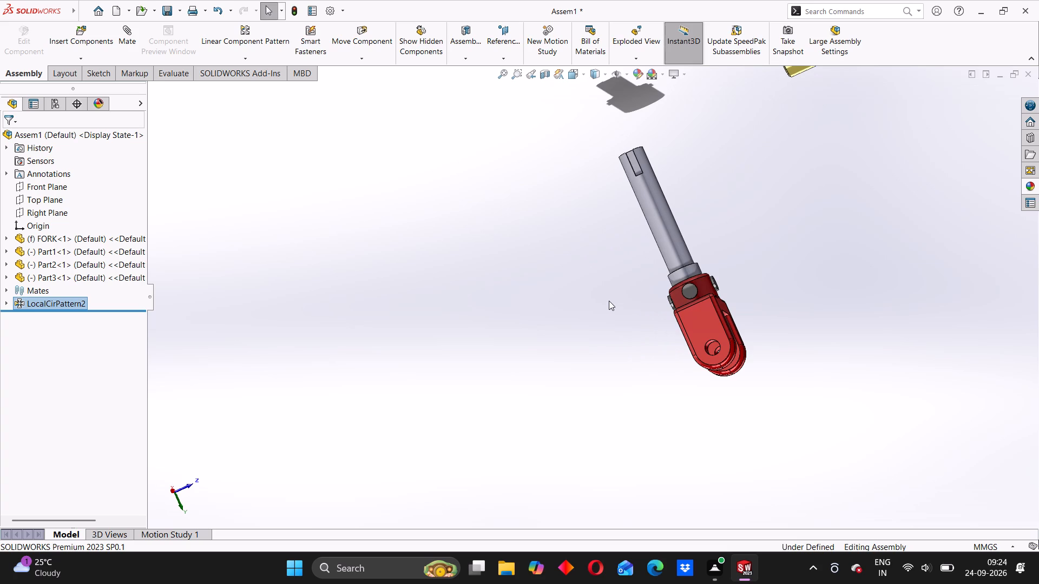
scroll(729, 341, "down", 3)
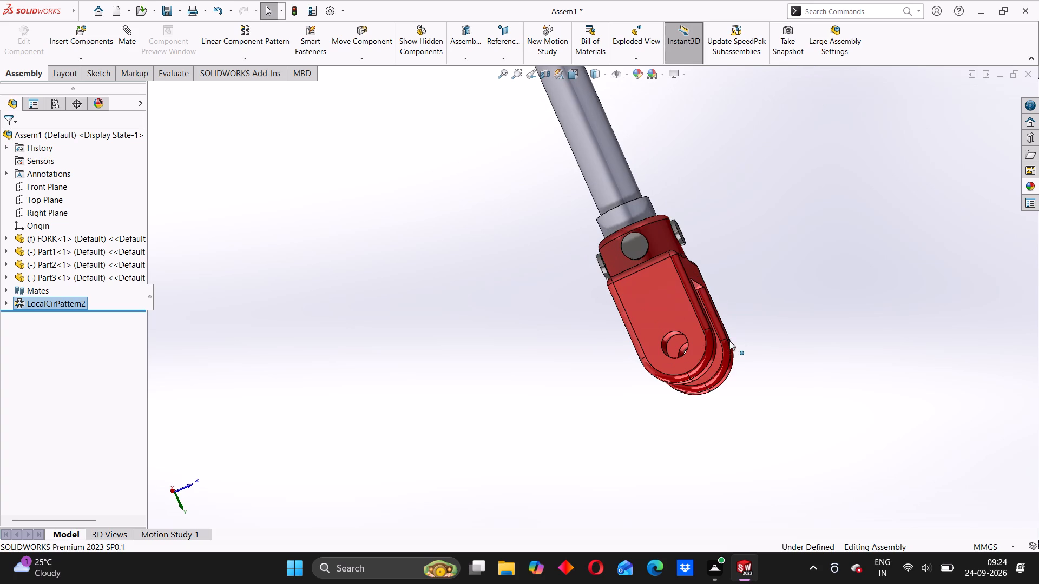
middle_click_drag(767, 348, 733, 357)
scroll(716, 352, "up", 2)
scroll(663, 349, "up", 3)
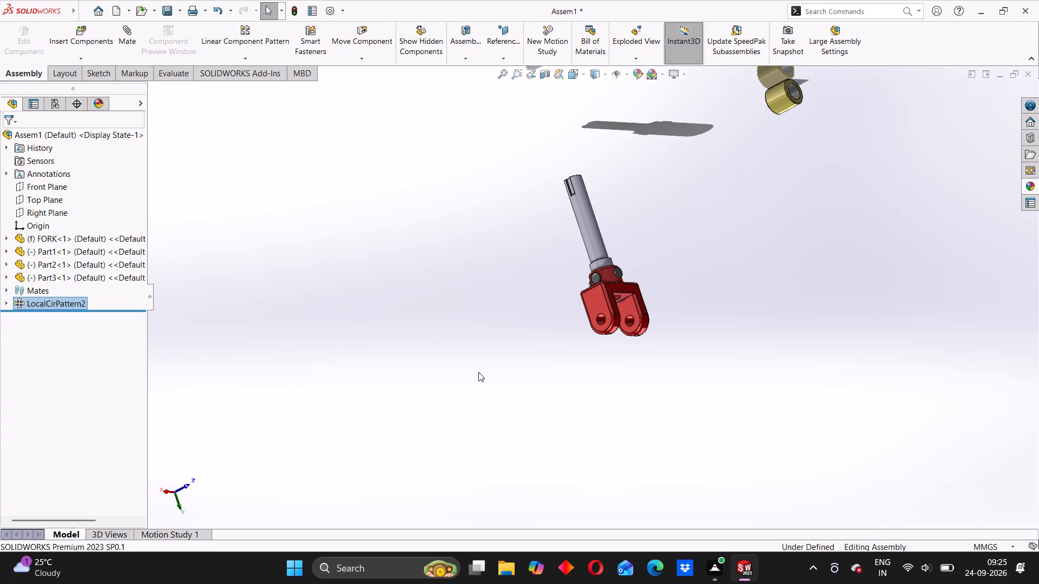
Move the loose yellow bushing closer to the fork and shaft.
scroll(563, 351, "down", 2)
scroll(596, 326, "up", 3)
left_click_drag(754, 122, 692, 234)
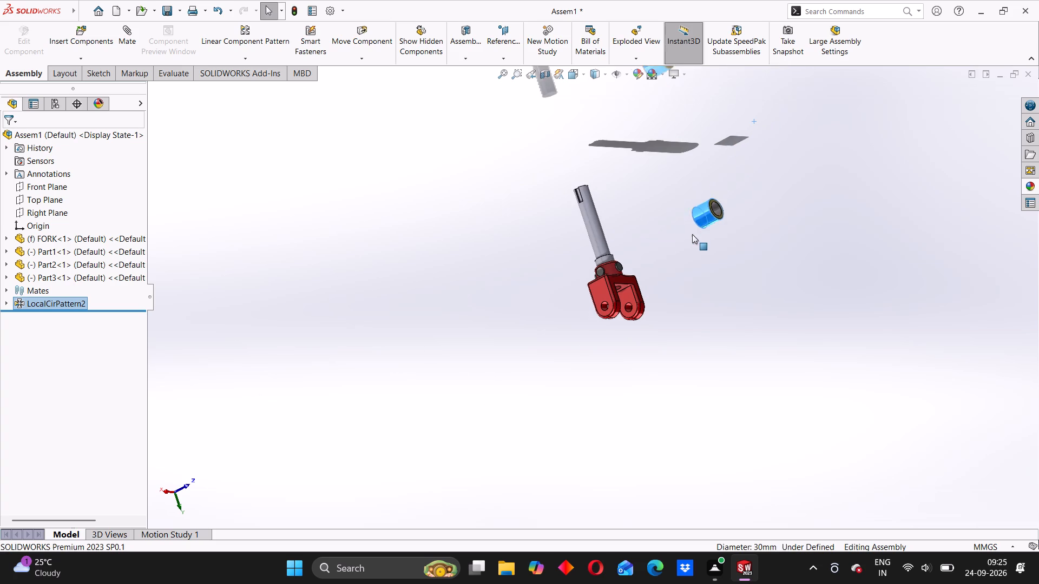
left_click_drag(692, 234, 688, 238)
left_click(715, 304)
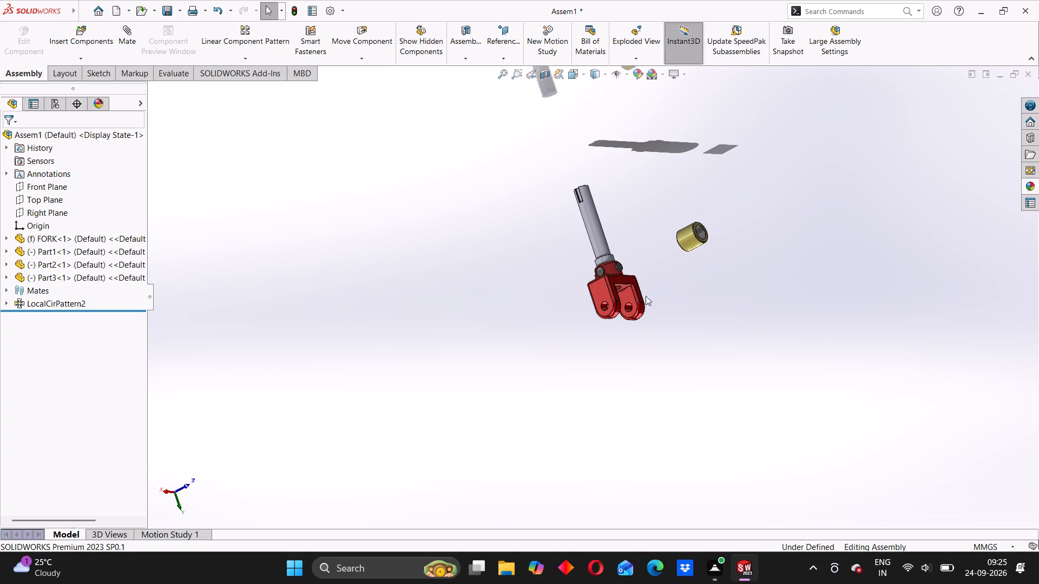
Insert the NUT part from the ASSEMBLY 1 folder and place it beside the fork.
scroll(629, 291, "down", 1)
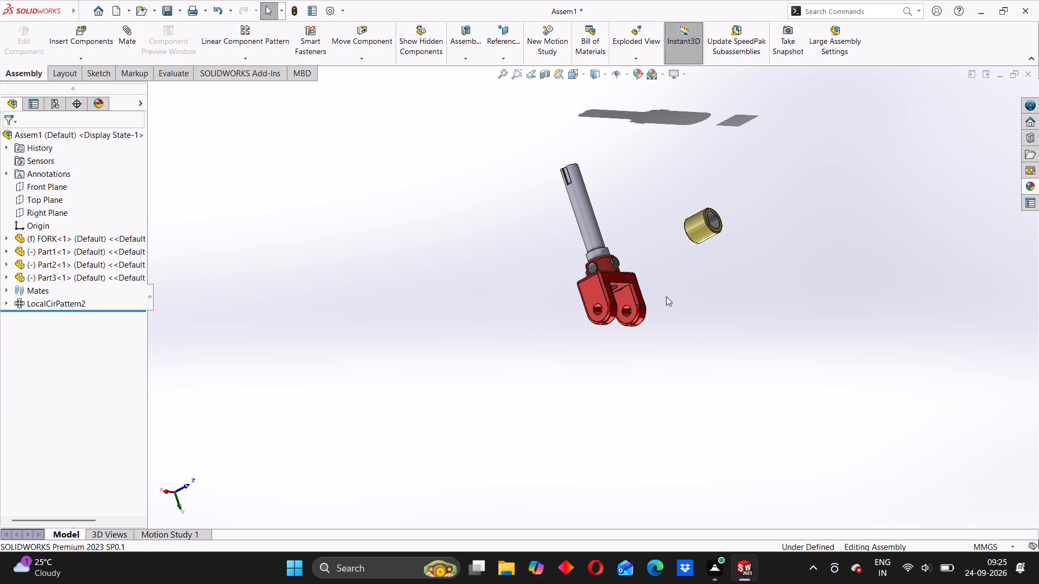
left_click(90, 63)
left_click(80, 44)
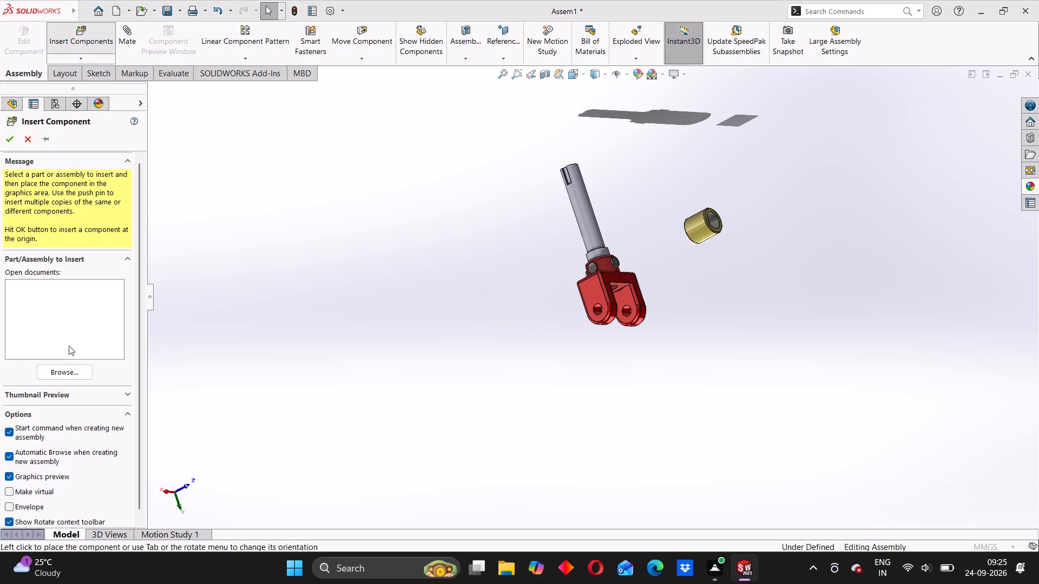
left_click(54, 373)
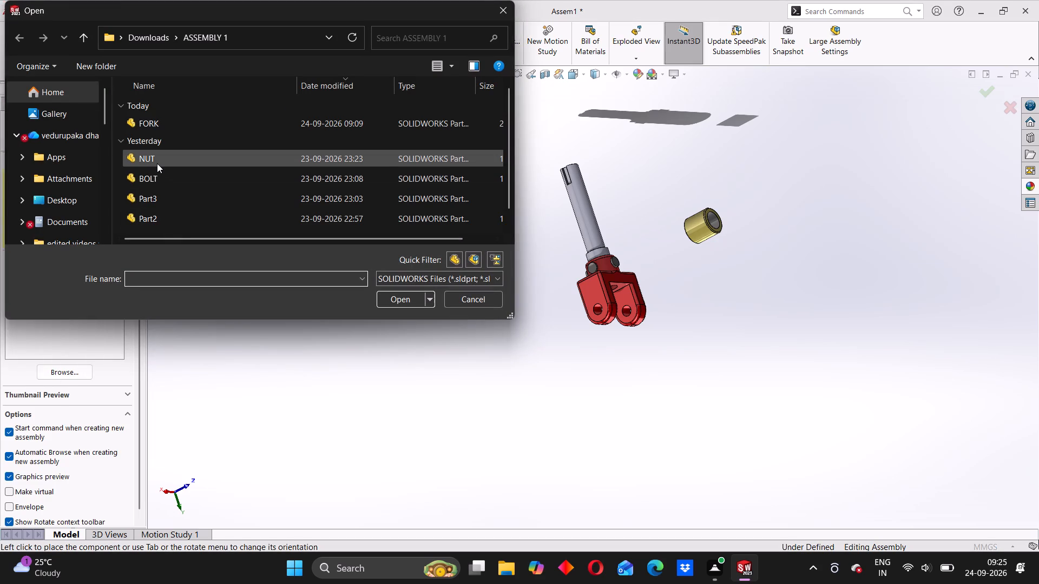
left_click(156, 161)
left_click(397, 297)
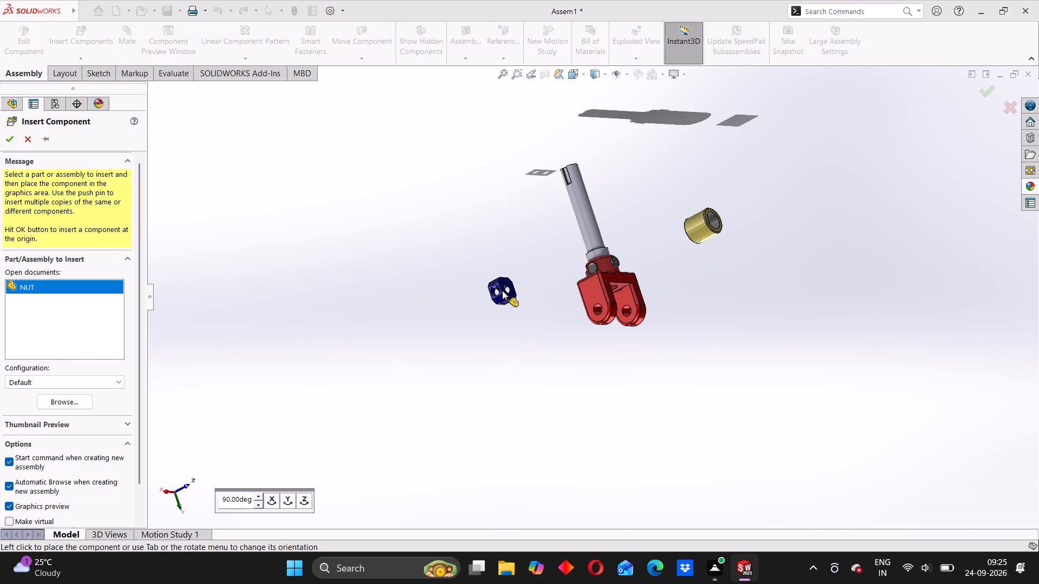
left_click(486, 289)
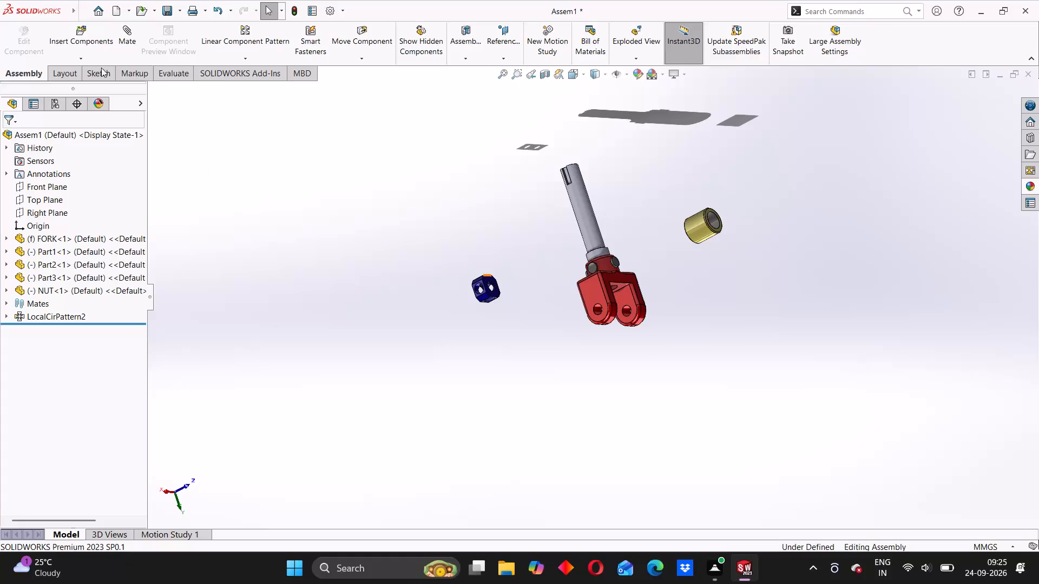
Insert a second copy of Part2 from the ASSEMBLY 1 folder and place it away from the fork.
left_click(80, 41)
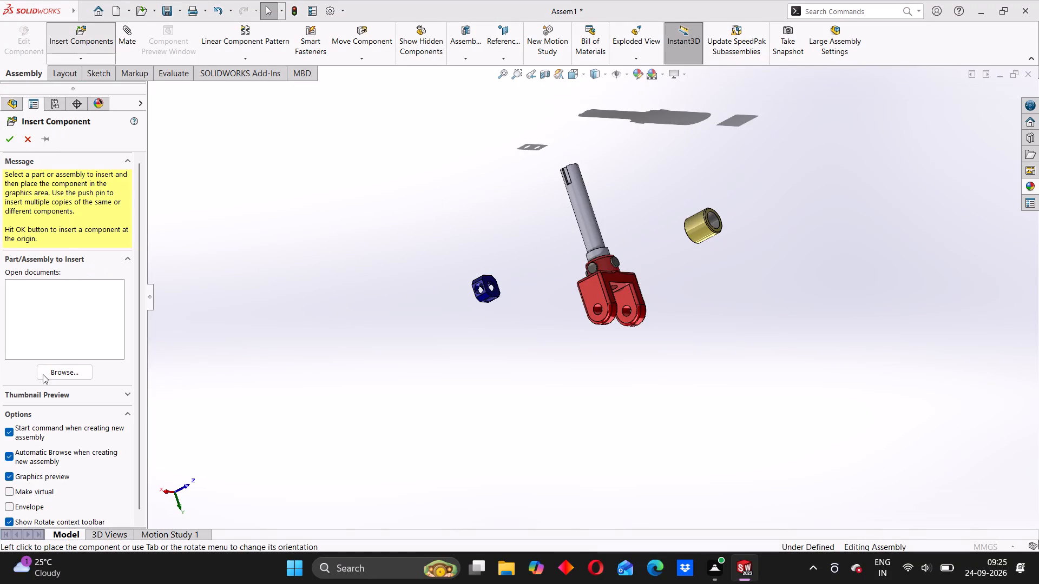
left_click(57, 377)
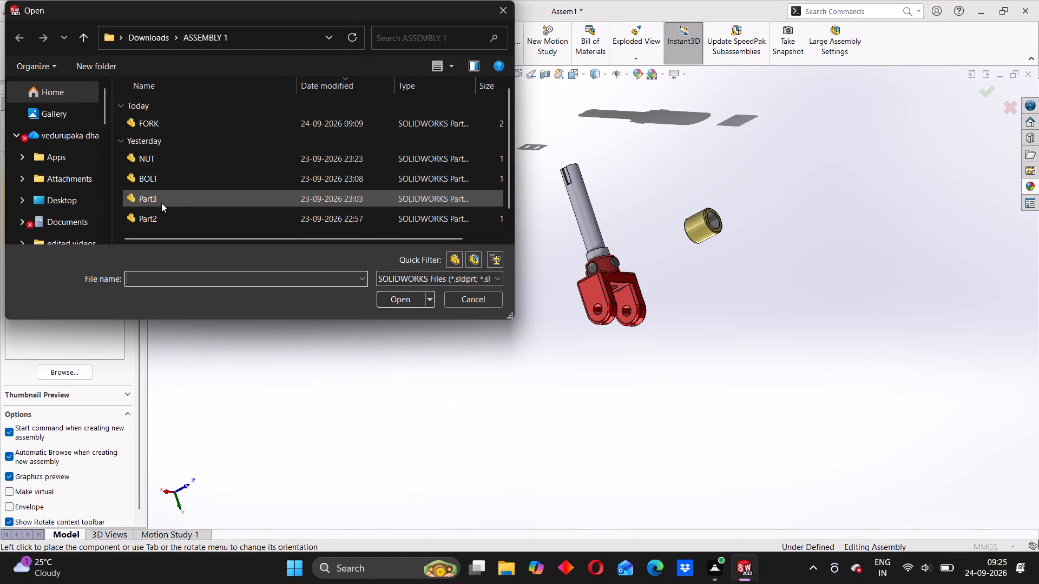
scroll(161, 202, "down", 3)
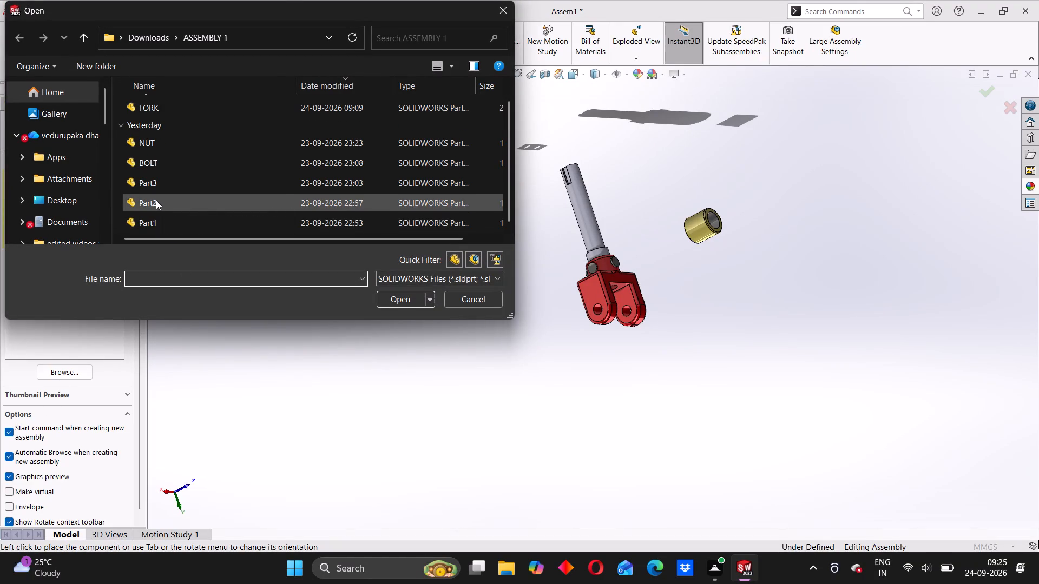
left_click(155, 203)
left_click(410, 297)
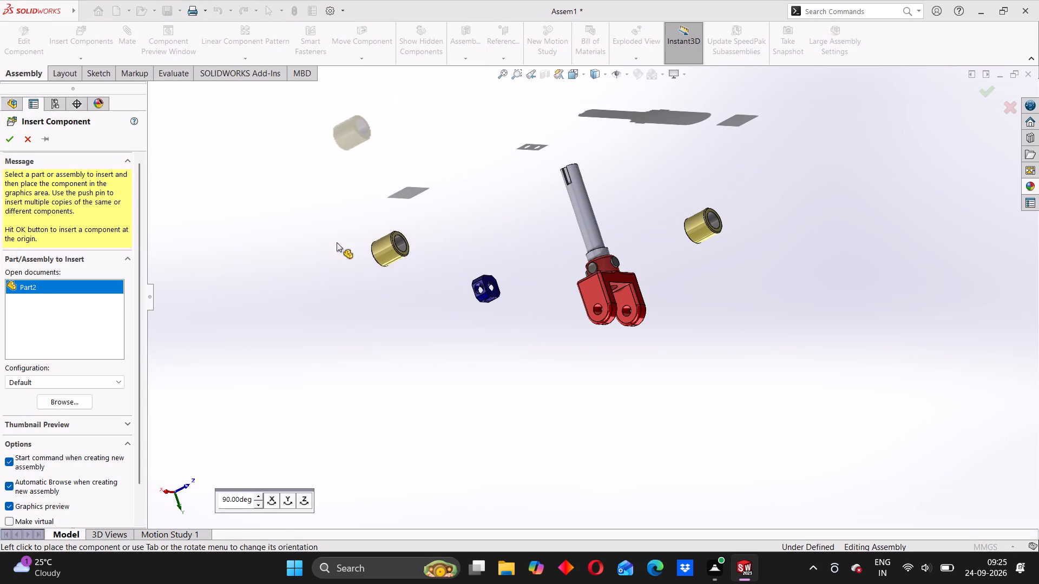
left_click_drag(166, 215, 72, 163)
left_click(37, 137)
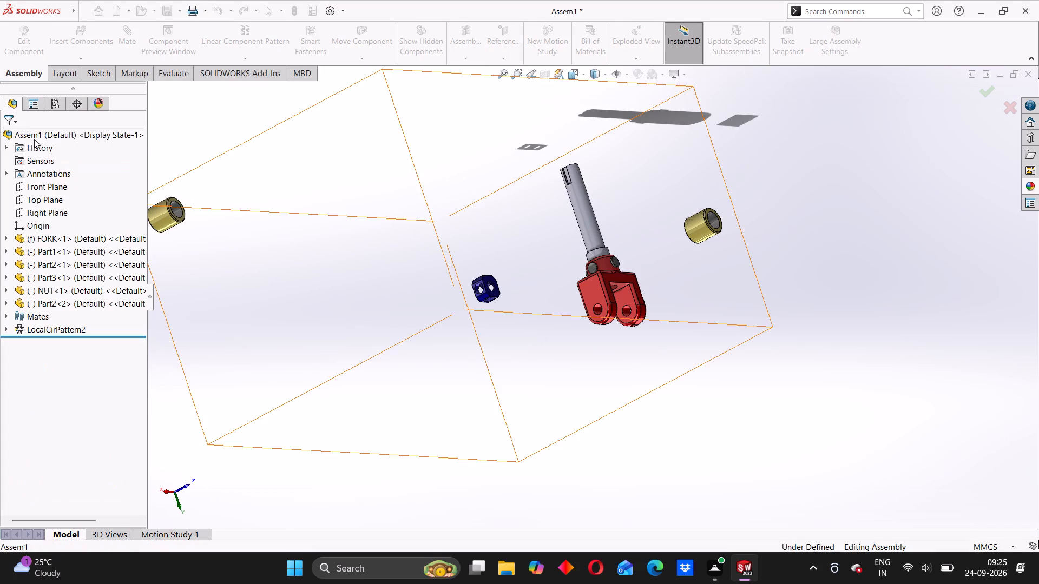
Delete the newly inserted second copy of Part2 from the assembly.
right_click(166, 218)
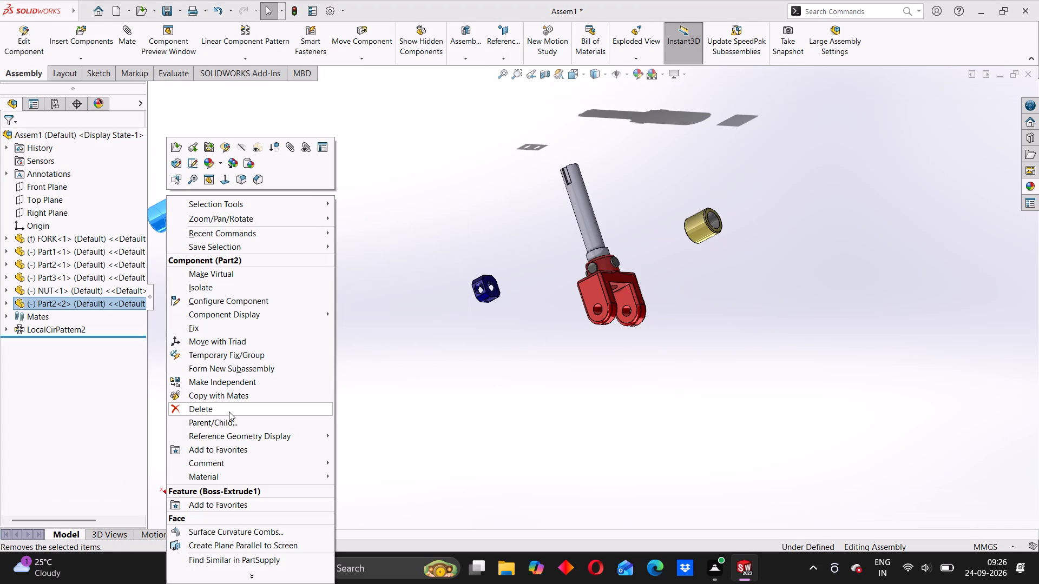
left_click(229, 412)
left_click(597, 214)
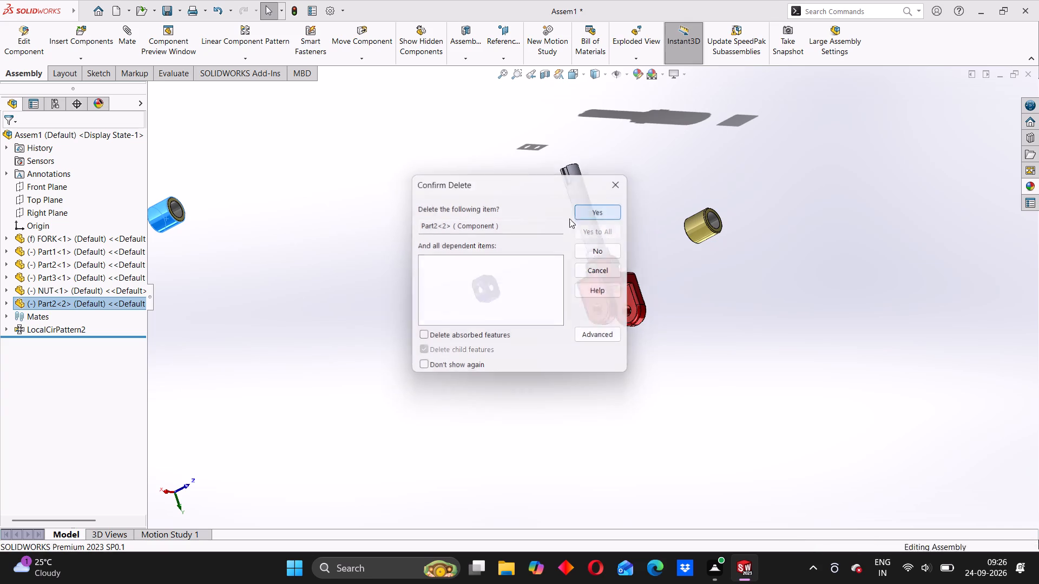
Insert the BOLT part from the ASSEMBLY 1 folder and place it beside the fork, below the yellow bushing.
scroll(420, 251, "down", 1)
scroll(420, 251, "up", 2)
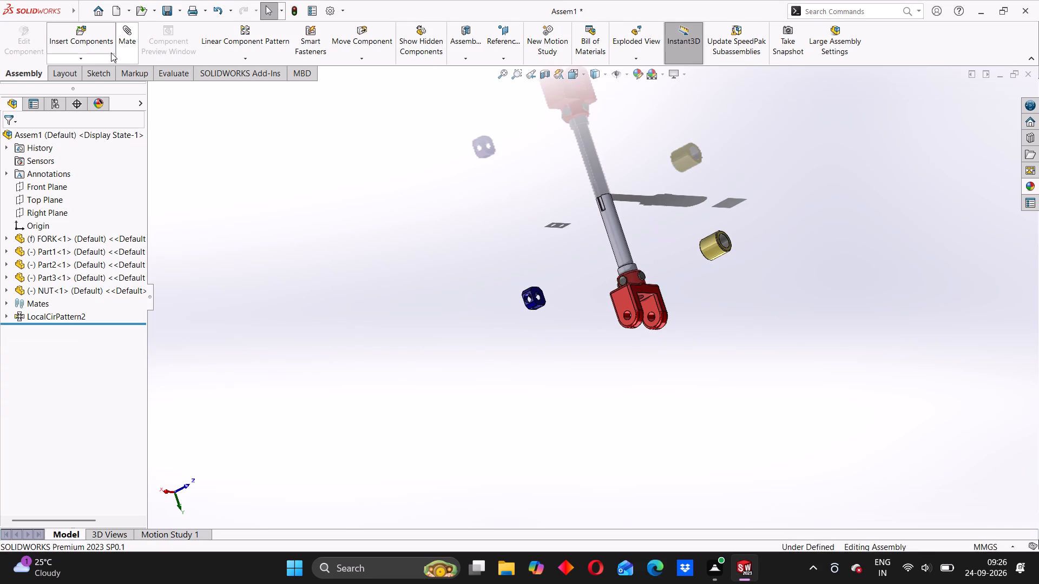
left_click(96, 55)
left_click(83, 28)
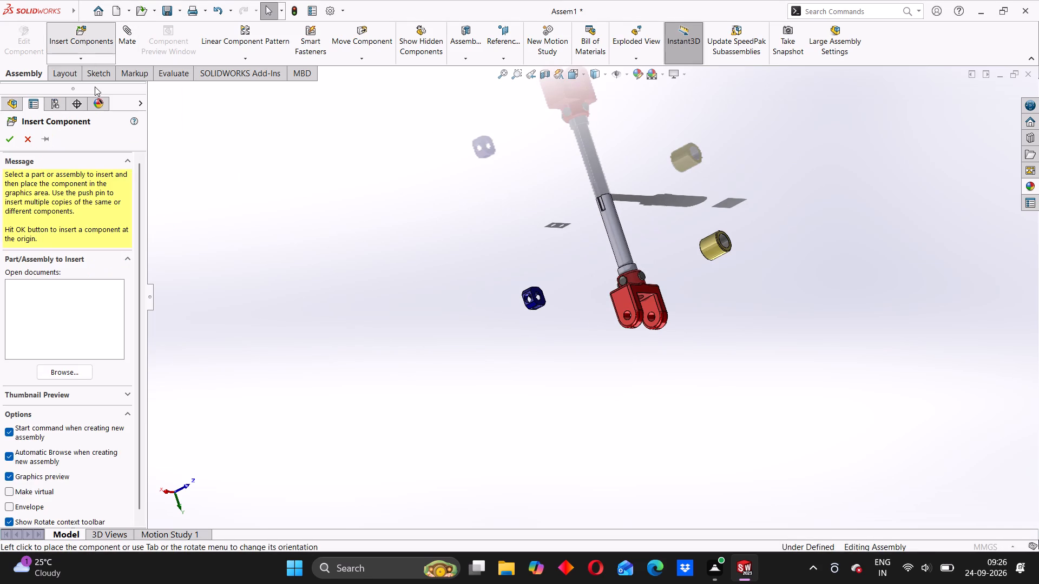
left_click(65, 374)
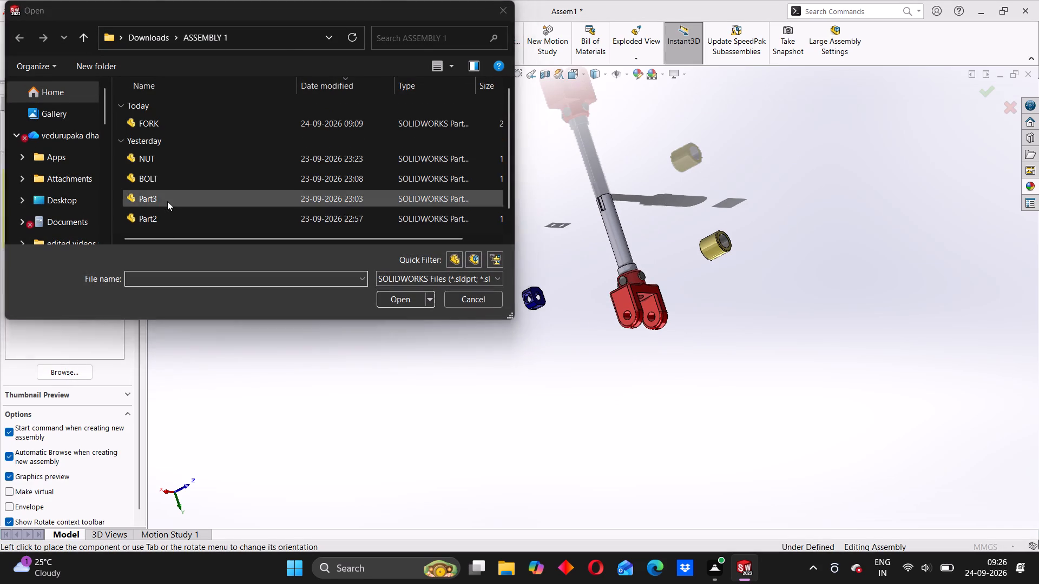
scroll(167, 201, "down", 5)
left_click(159, 183)
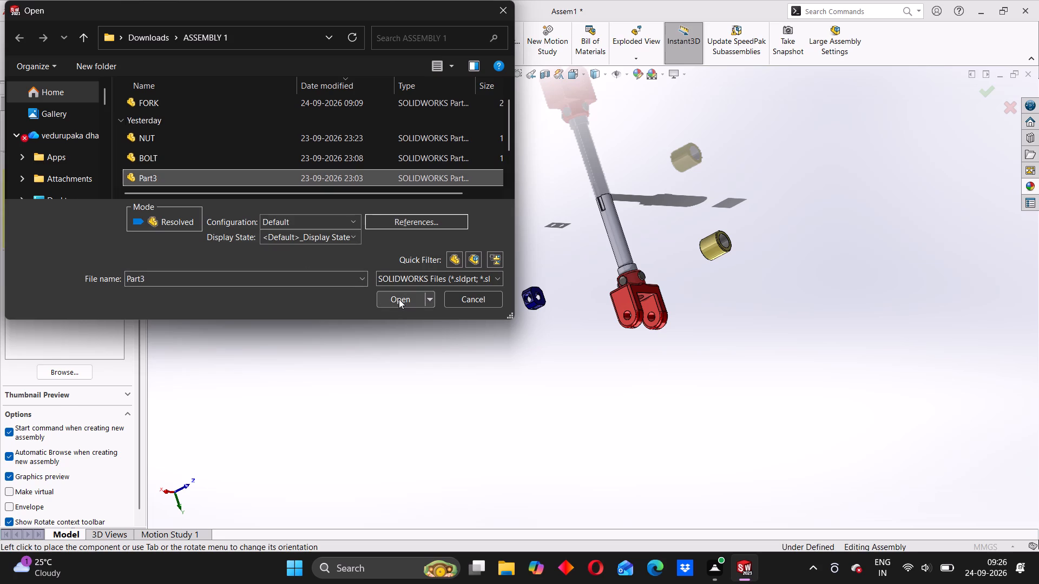
left_click(169, 159)
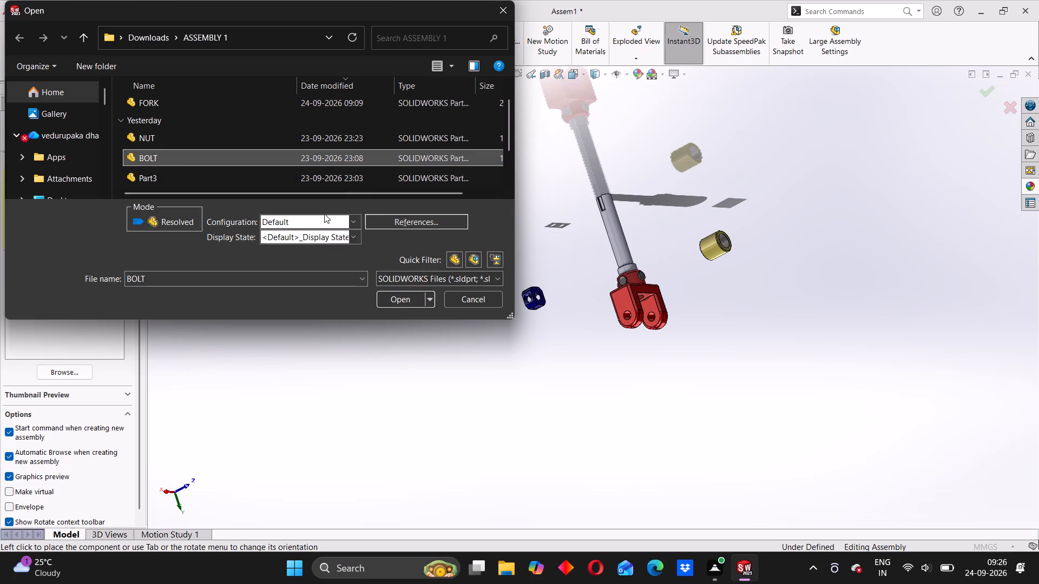
left_click(396, 296)
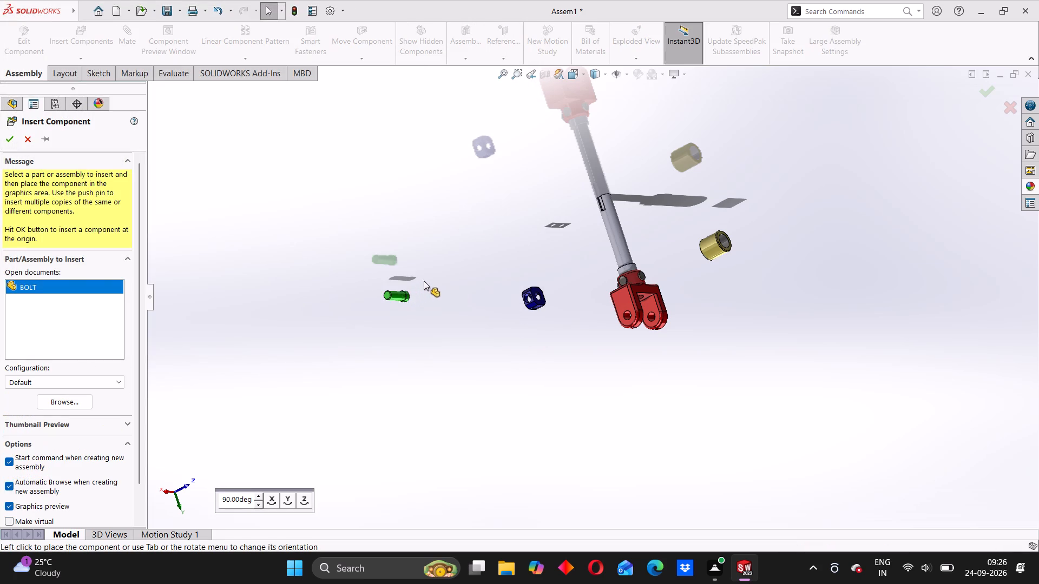
left_click(696, 294)
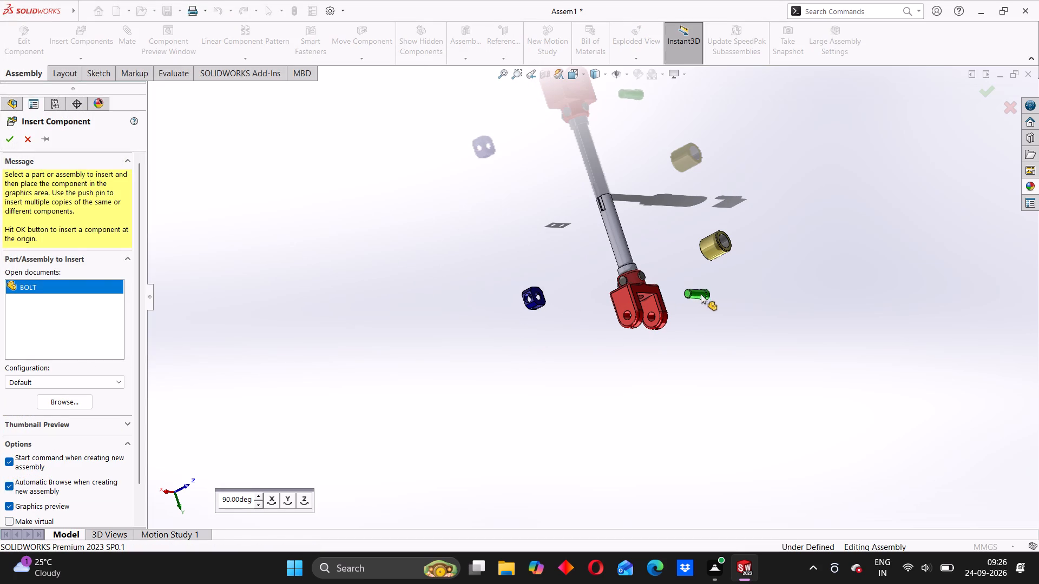
Move the green BOLT closer to the fork's arm so its shank points towards the arm hole.
scroll(701, 294, "down", 7)
scroll(596, 303, "up", 4)
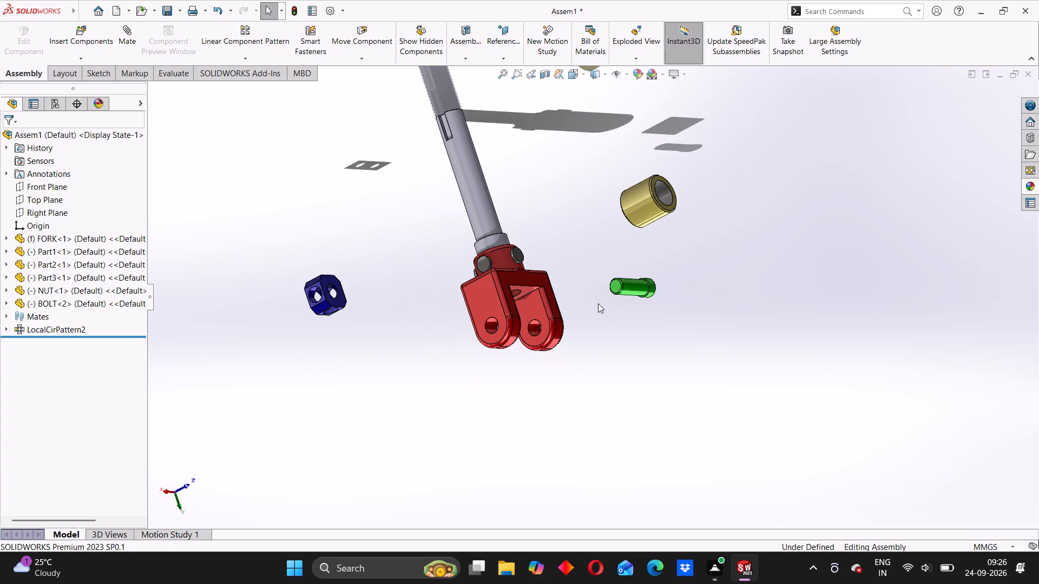
middle_click_drag(638, 328, 597, 324)
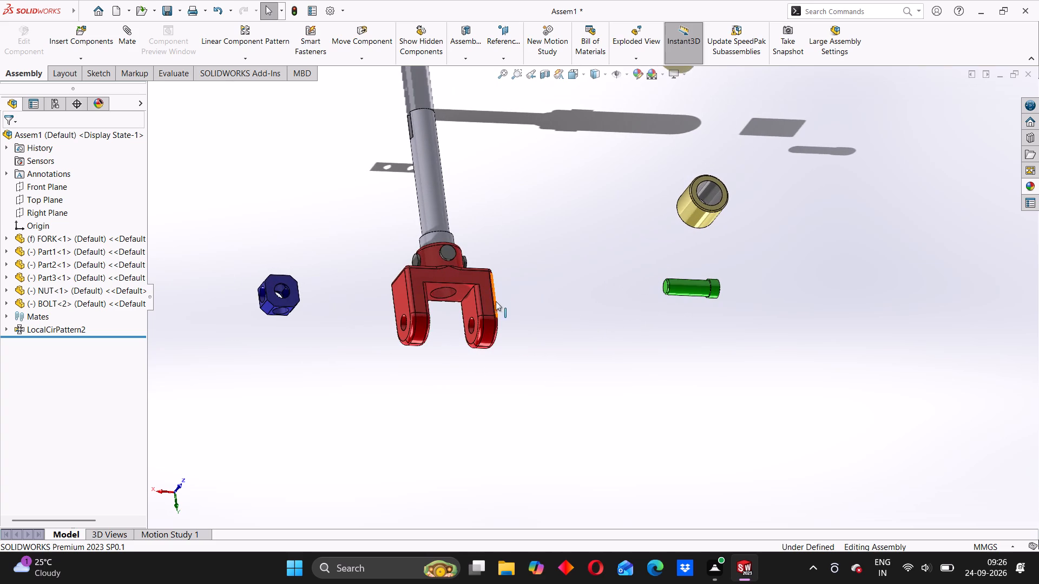
scroll(532, 301, "down", 3)
scroll(525, 303, "up", 3)
middle_click_drag(540, 308, 503, 303)
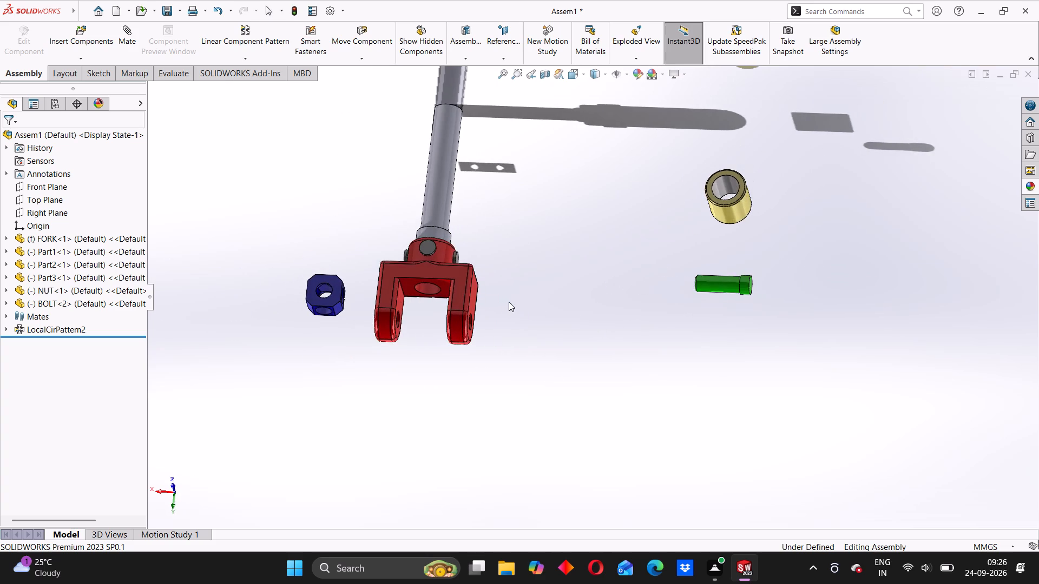
scroll(509, 302, "up", 1)
left_click_drag(697, 284, 556, 315)
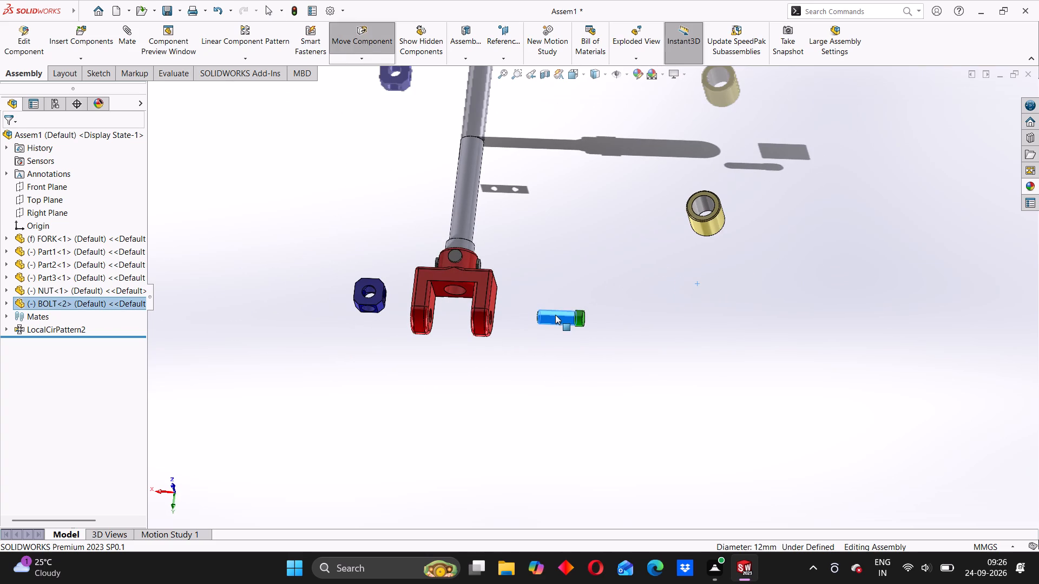
Mate the BOLT's cylindrical shank concentric with the hole in the adjacent fork arm.
scroll(554, 314, "down", 5)
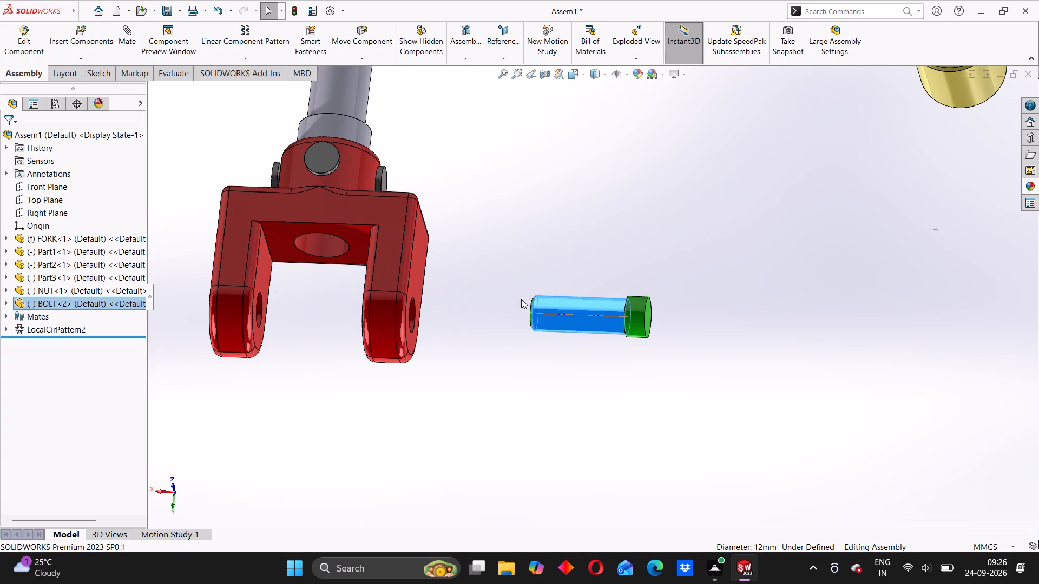
scroll(442, 340, "down", 3)
middle_click_drag(505, 354, 477, 357)
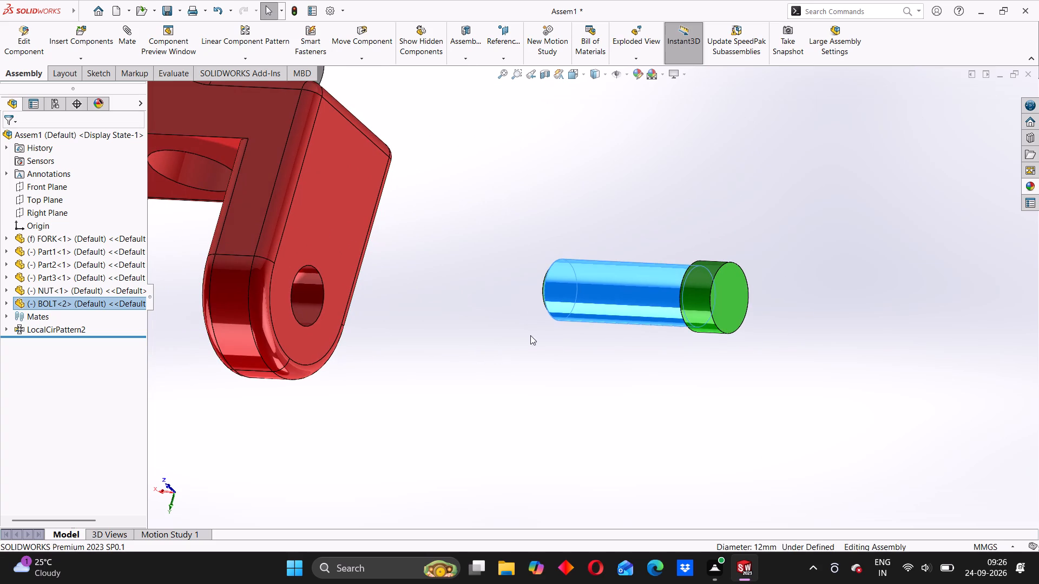
right_click(610, 297)
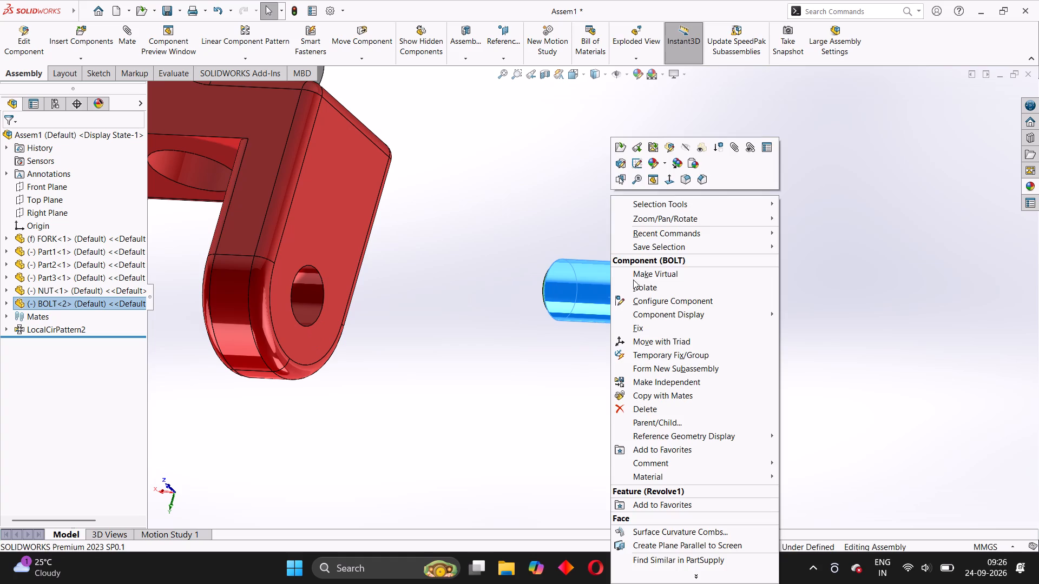
left_click(731, 148)
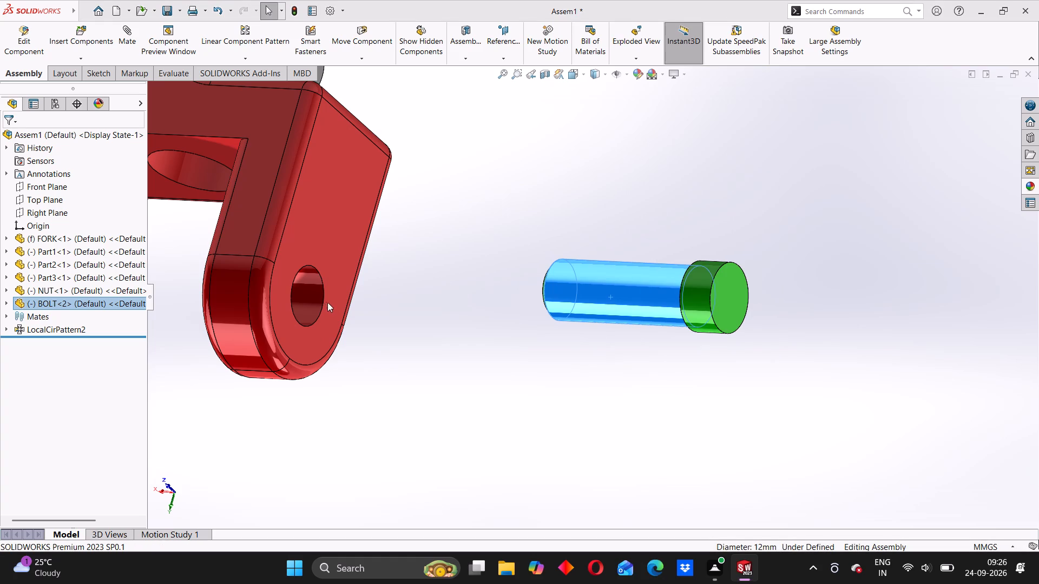
left_click(310, 281)
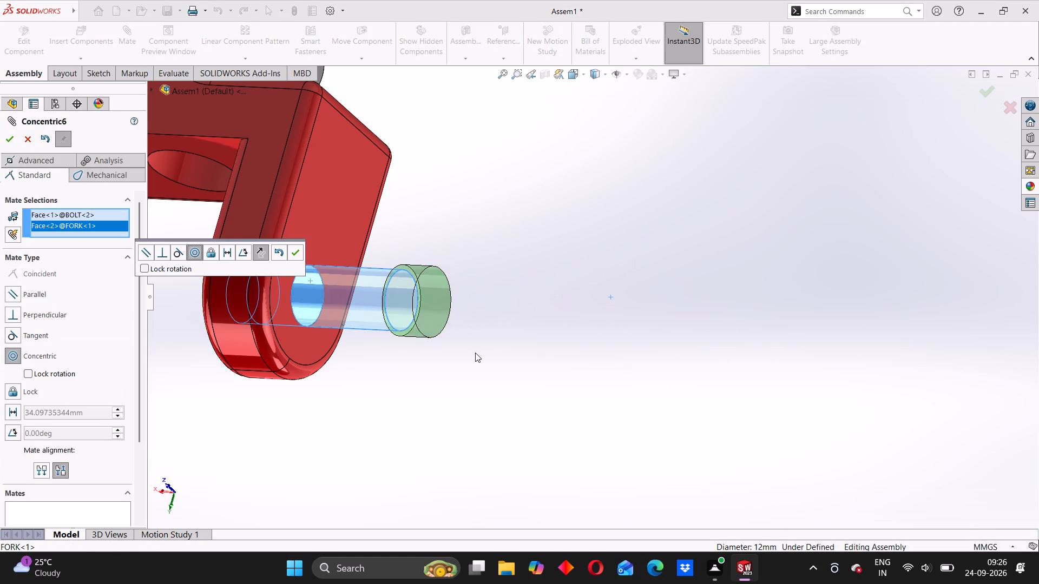
scroll(476, 349, "down", 2)
left_click(292, 254)
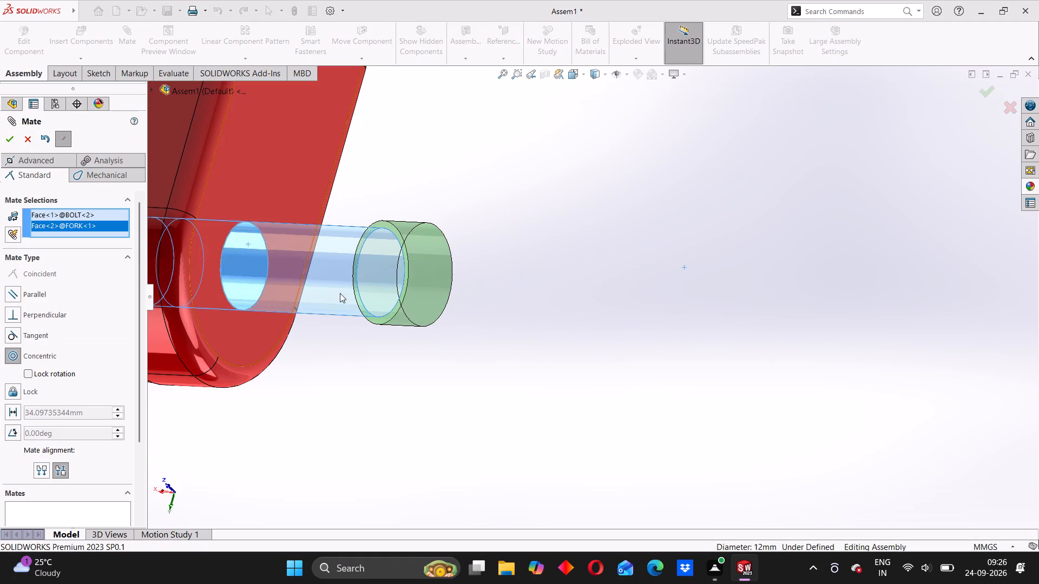
Move the blue NUT into the gap between the fork's two arms.
scroll(377, 348, "up", 3)
middle_click_drag(386, 364, 477, 365)
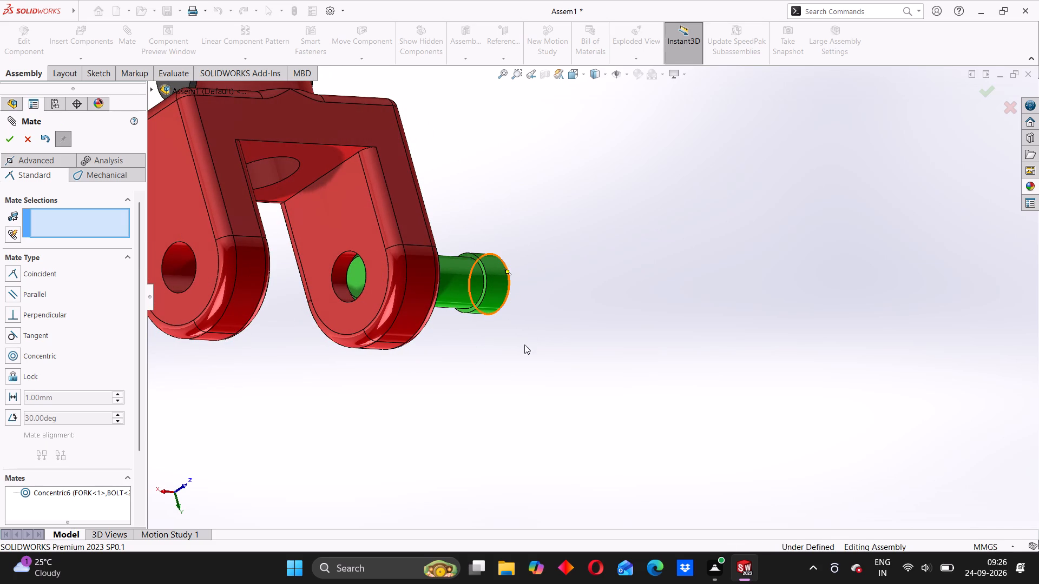
middle_click_drag(502, 365, 519, 348)
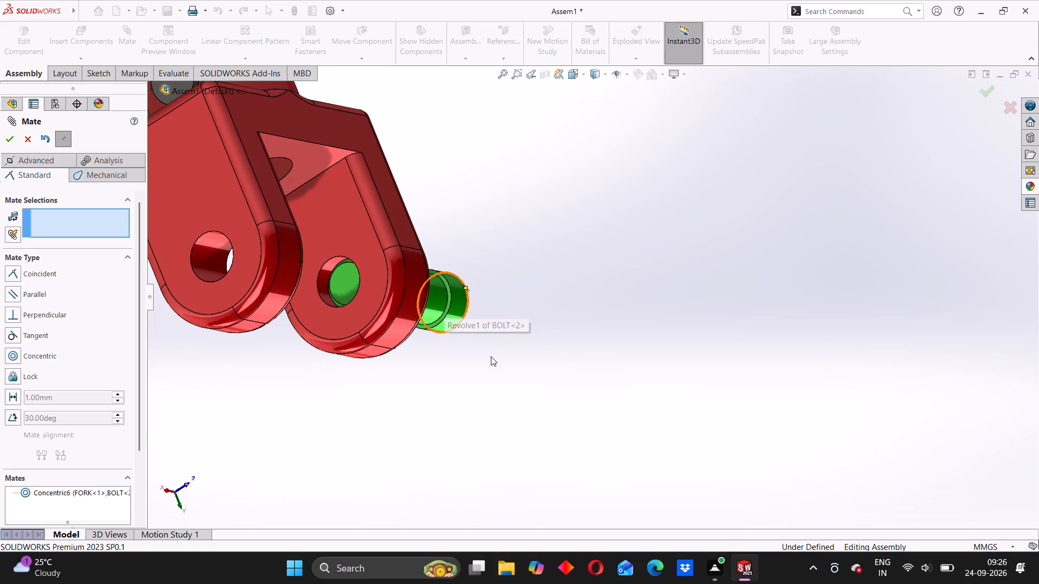
scroll(491, 356, "up", 6)
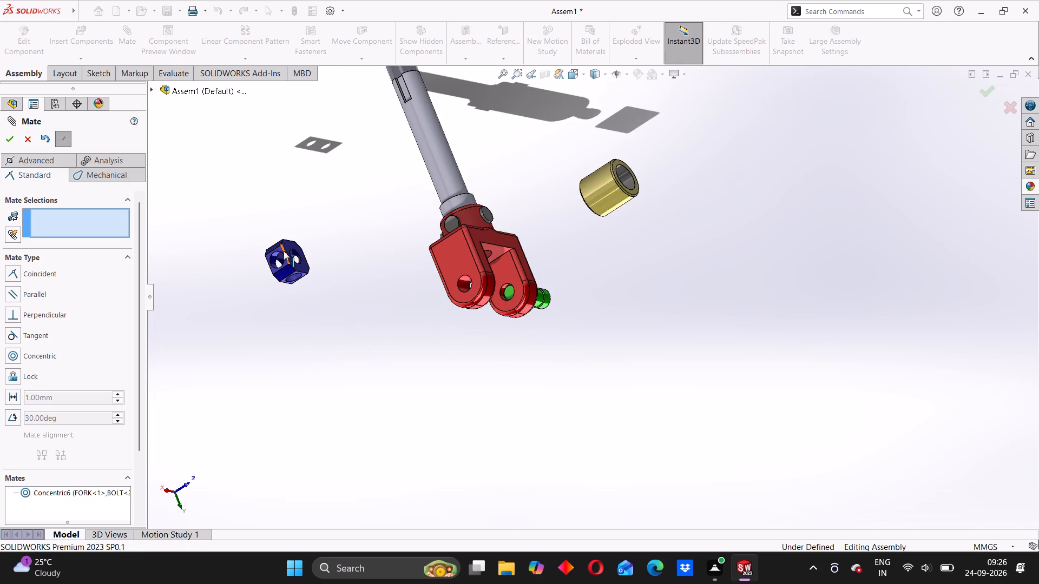
left_click_drag(285, 245, 585, 335)
scroll(558, 312, "down", 2)
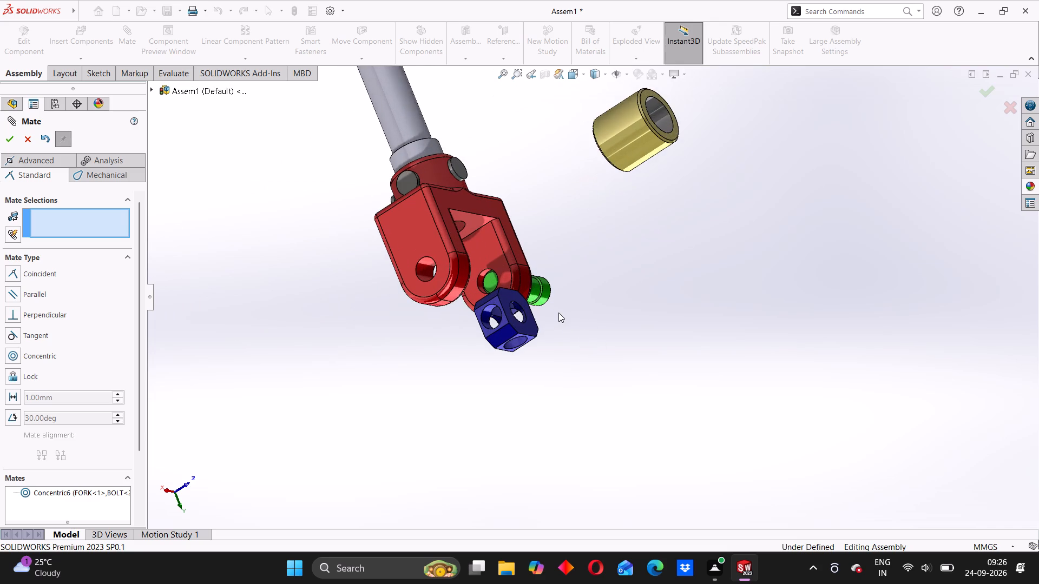
scroll(567, 344, "down", 2)
middle_click_drag(568, 347, 499, 359)
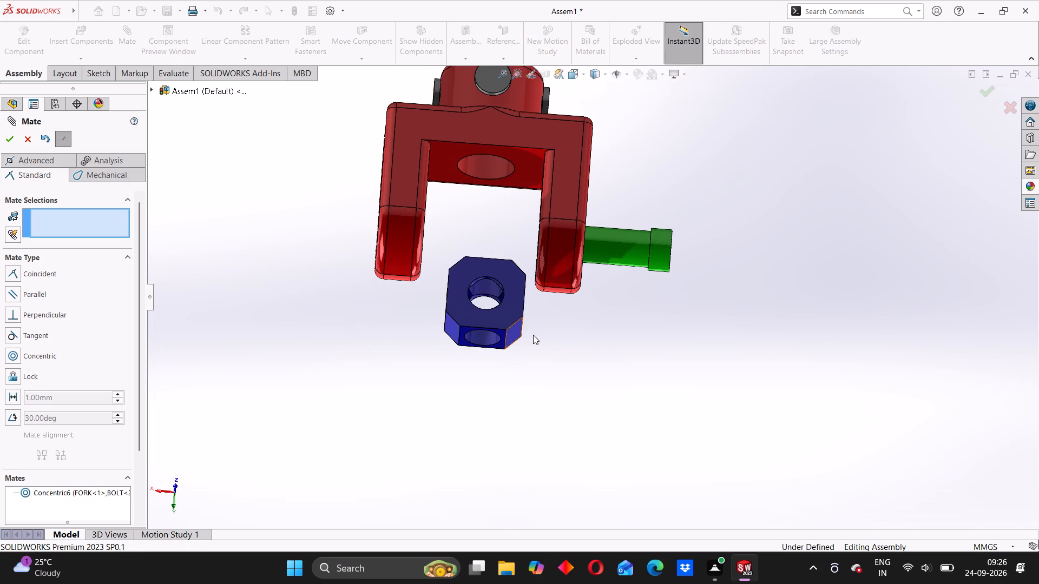
left_click_drag(489, 315, 470, 278)
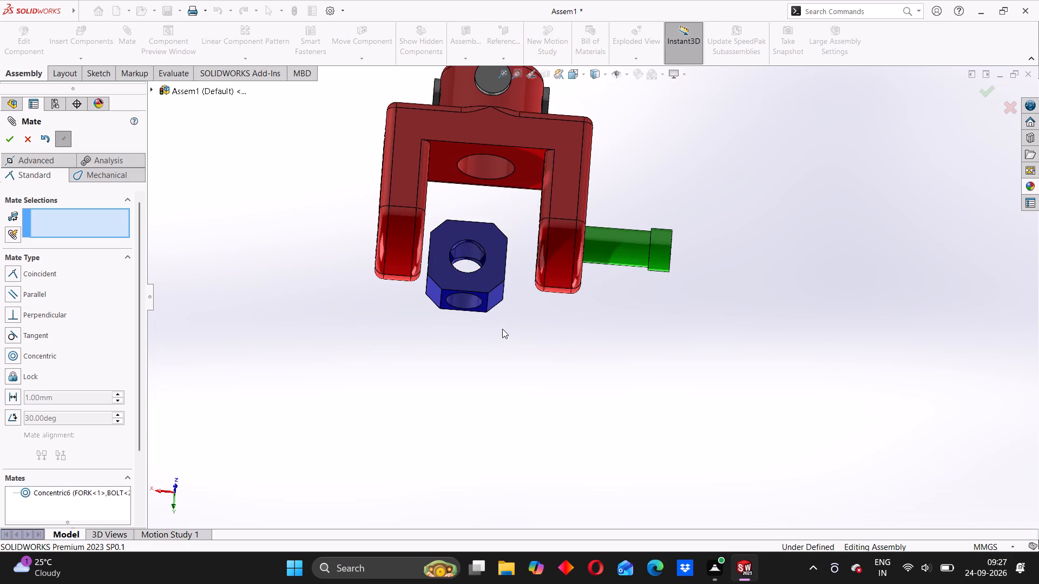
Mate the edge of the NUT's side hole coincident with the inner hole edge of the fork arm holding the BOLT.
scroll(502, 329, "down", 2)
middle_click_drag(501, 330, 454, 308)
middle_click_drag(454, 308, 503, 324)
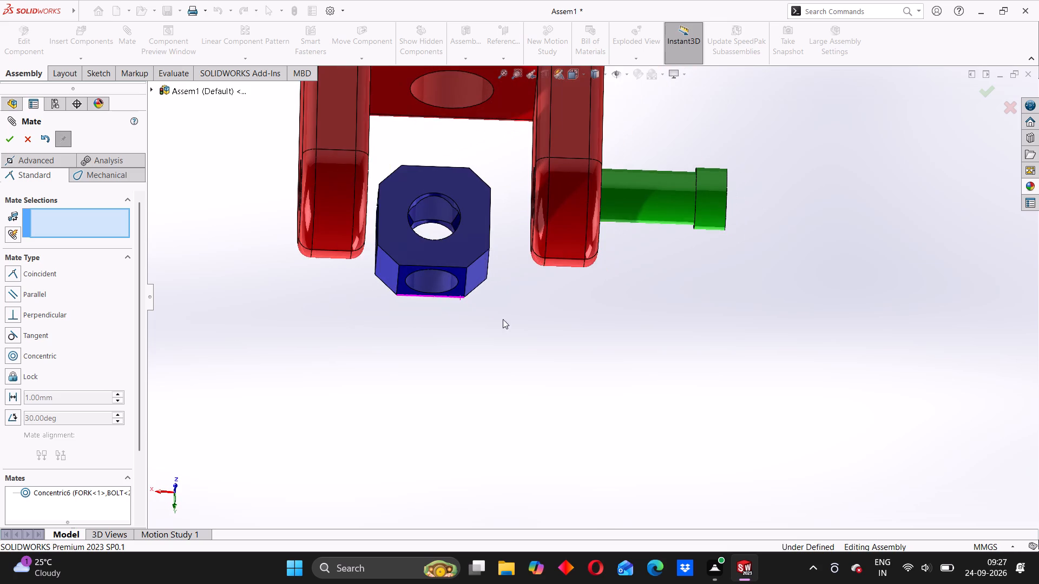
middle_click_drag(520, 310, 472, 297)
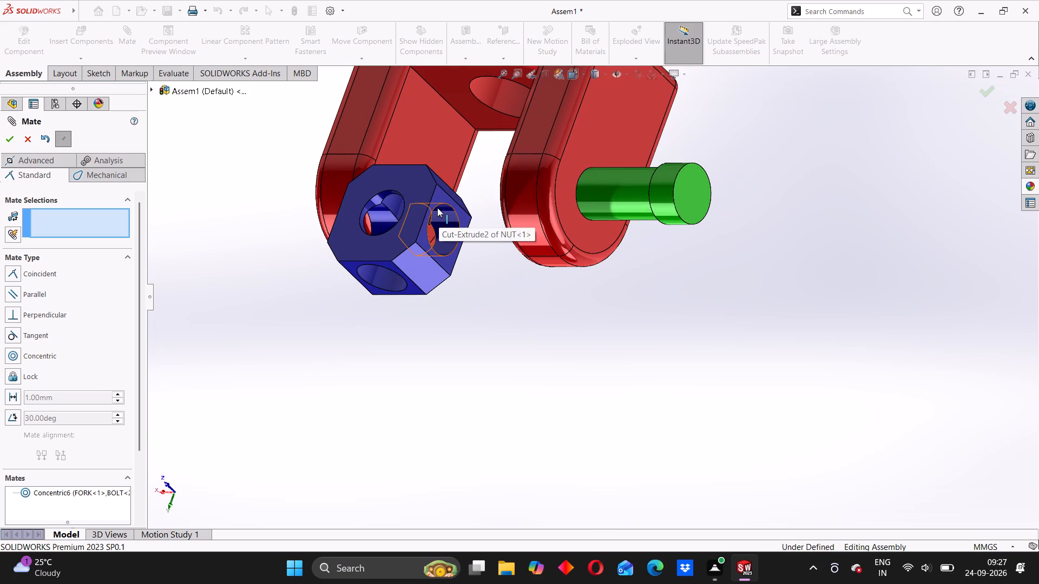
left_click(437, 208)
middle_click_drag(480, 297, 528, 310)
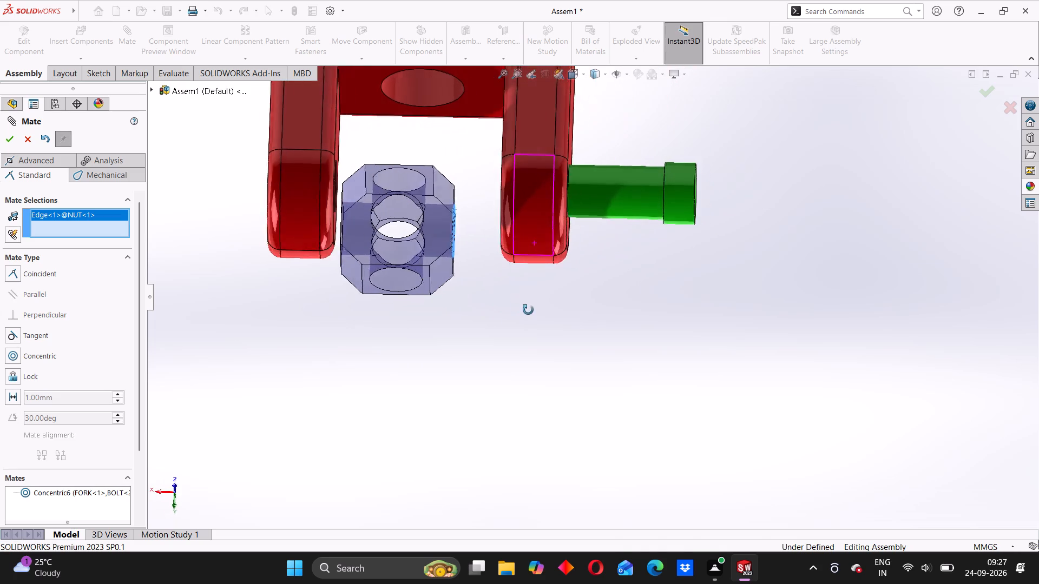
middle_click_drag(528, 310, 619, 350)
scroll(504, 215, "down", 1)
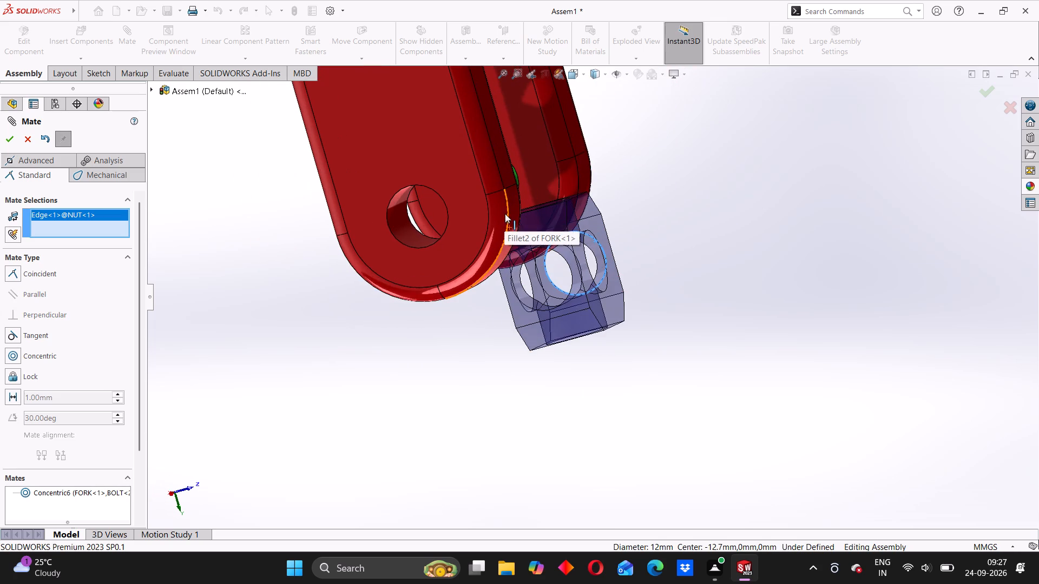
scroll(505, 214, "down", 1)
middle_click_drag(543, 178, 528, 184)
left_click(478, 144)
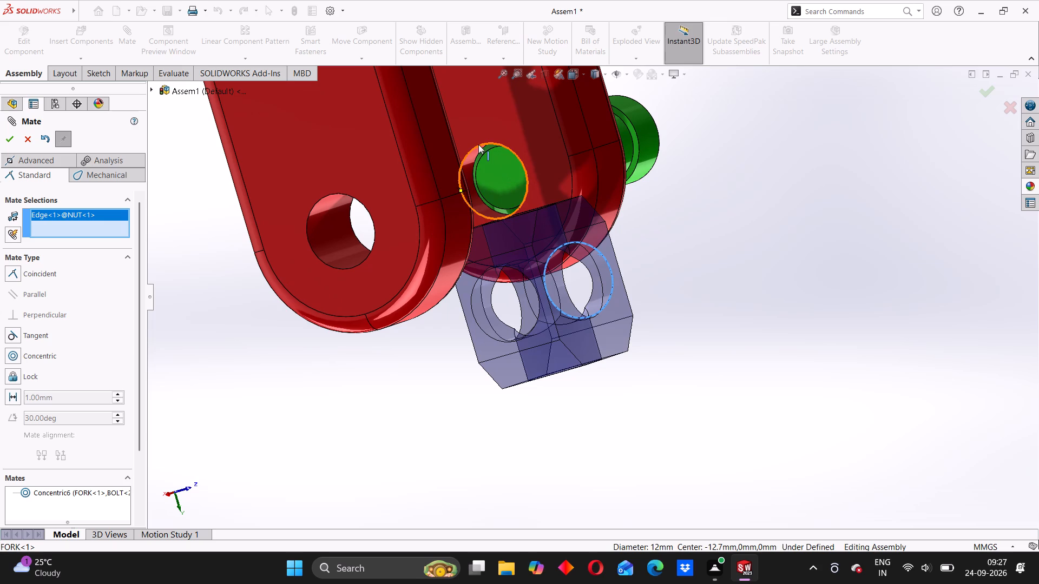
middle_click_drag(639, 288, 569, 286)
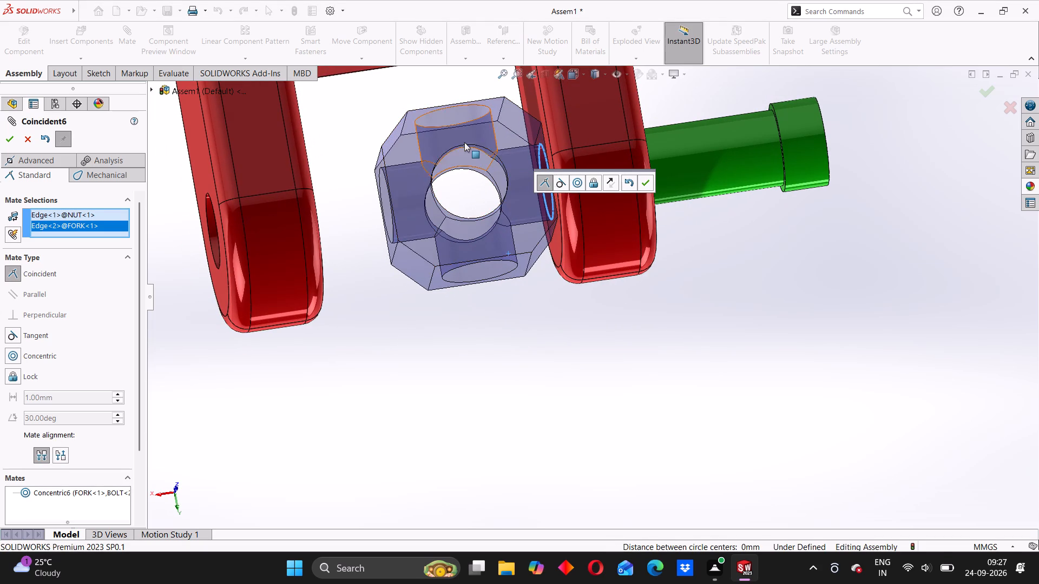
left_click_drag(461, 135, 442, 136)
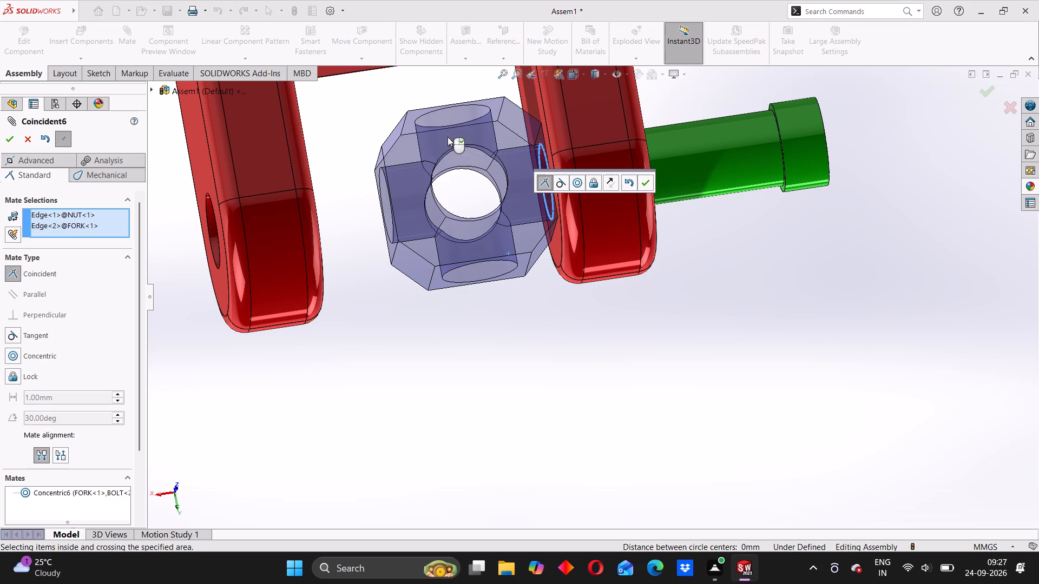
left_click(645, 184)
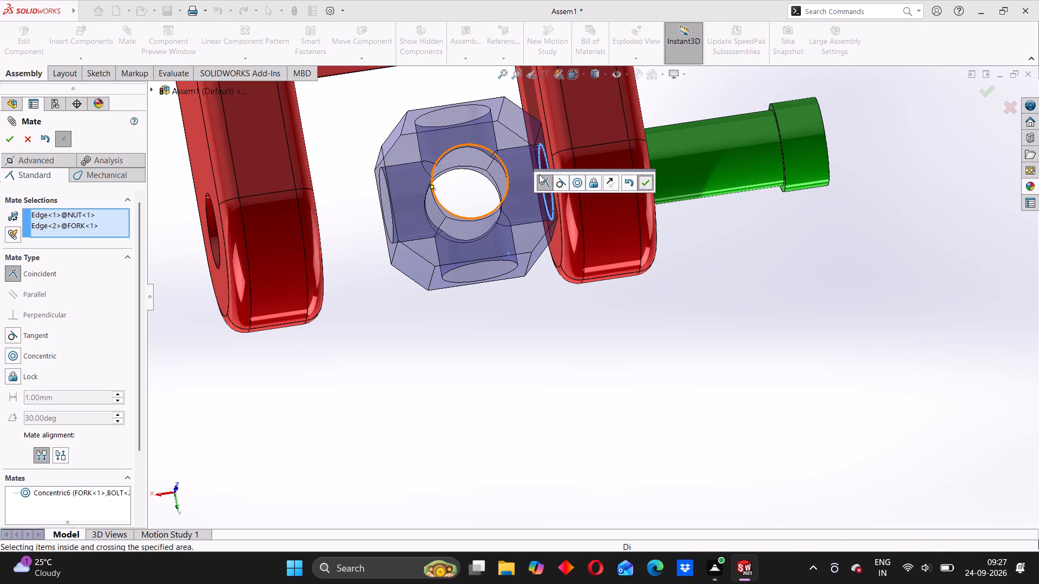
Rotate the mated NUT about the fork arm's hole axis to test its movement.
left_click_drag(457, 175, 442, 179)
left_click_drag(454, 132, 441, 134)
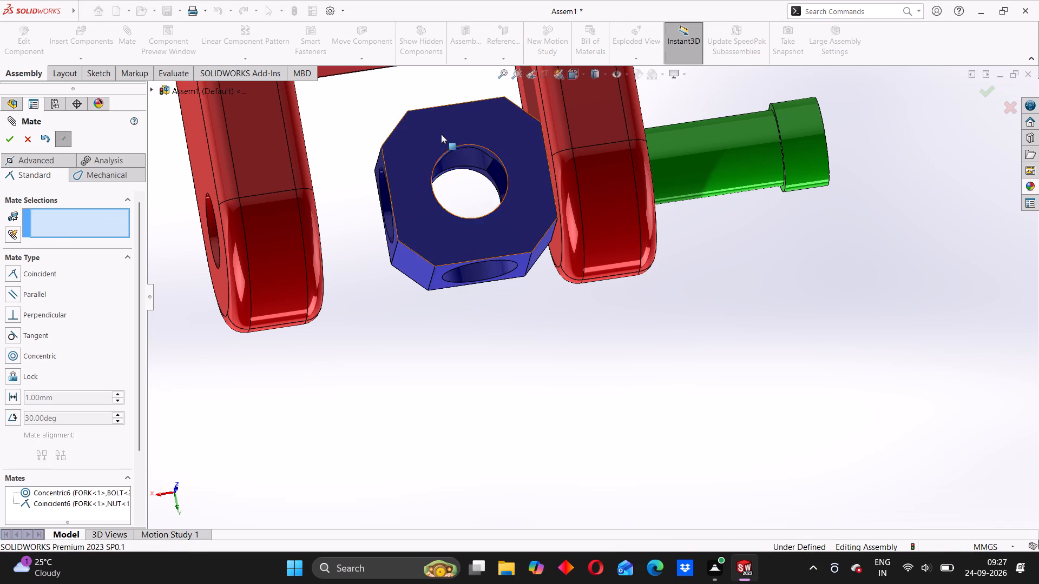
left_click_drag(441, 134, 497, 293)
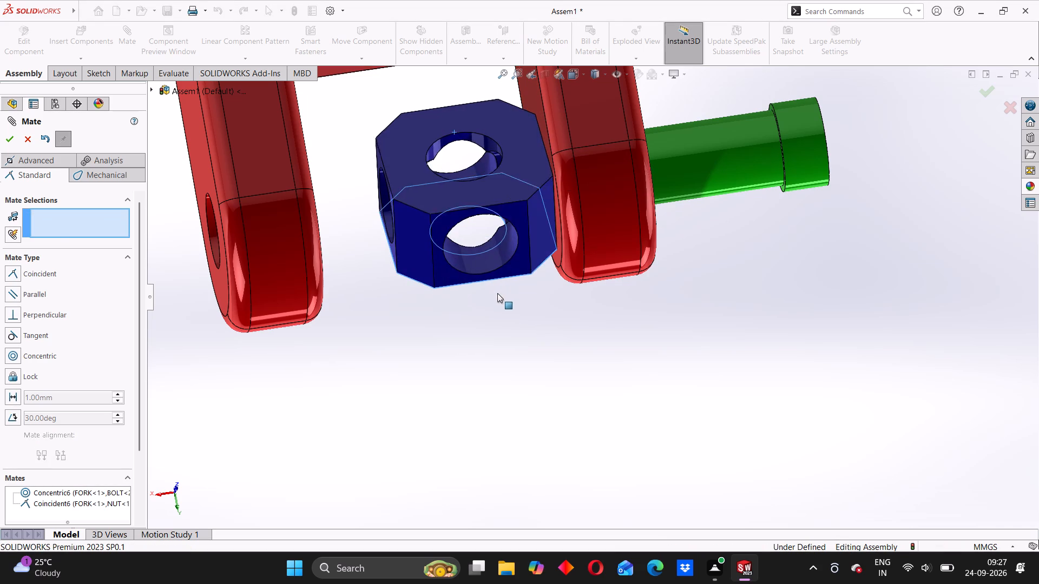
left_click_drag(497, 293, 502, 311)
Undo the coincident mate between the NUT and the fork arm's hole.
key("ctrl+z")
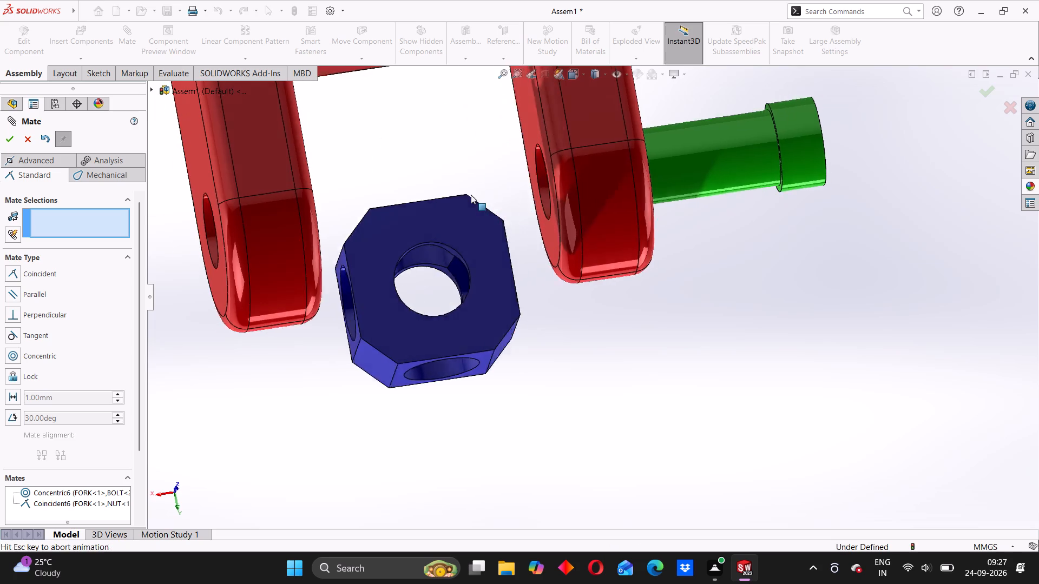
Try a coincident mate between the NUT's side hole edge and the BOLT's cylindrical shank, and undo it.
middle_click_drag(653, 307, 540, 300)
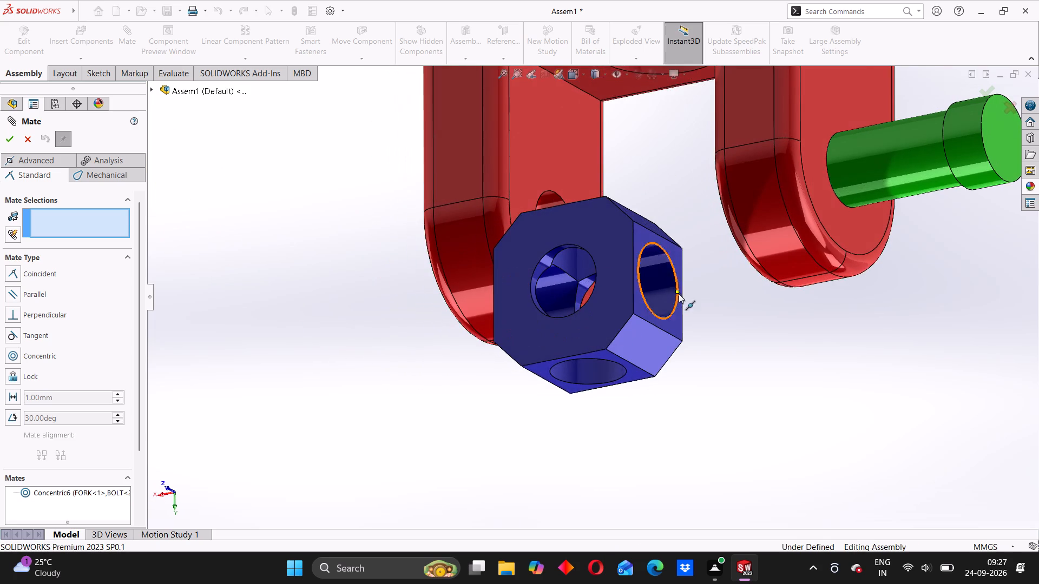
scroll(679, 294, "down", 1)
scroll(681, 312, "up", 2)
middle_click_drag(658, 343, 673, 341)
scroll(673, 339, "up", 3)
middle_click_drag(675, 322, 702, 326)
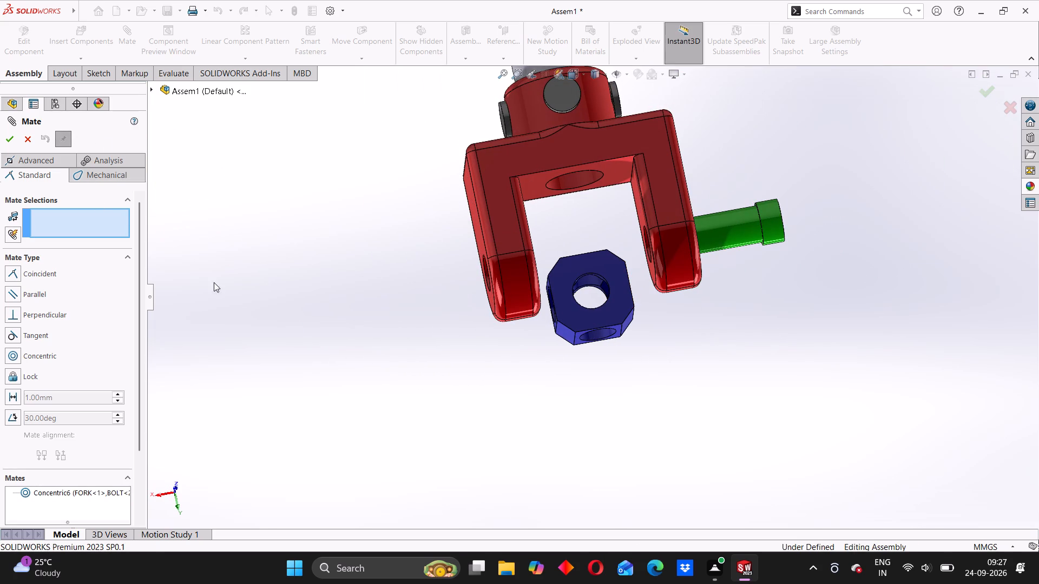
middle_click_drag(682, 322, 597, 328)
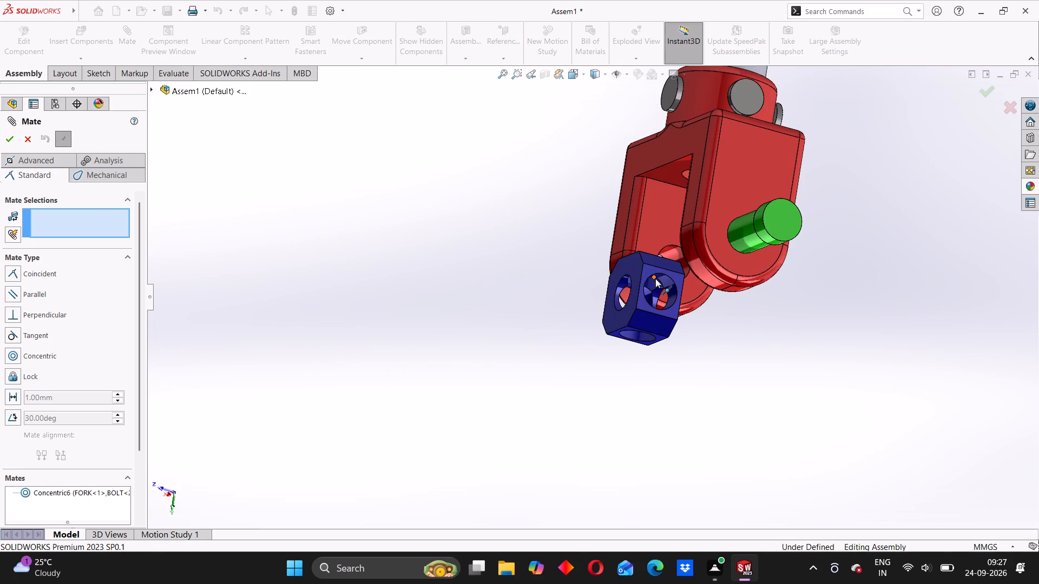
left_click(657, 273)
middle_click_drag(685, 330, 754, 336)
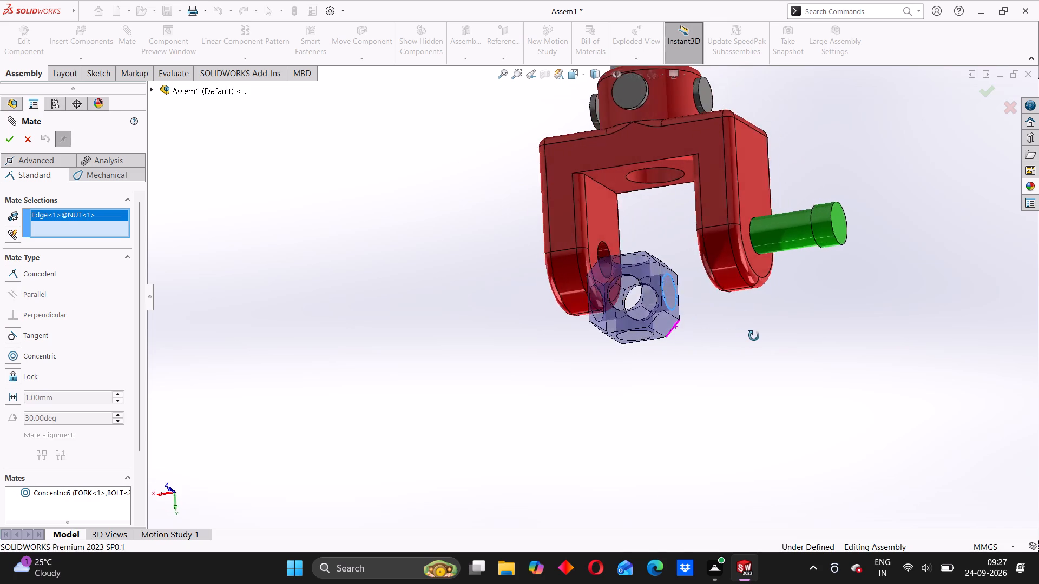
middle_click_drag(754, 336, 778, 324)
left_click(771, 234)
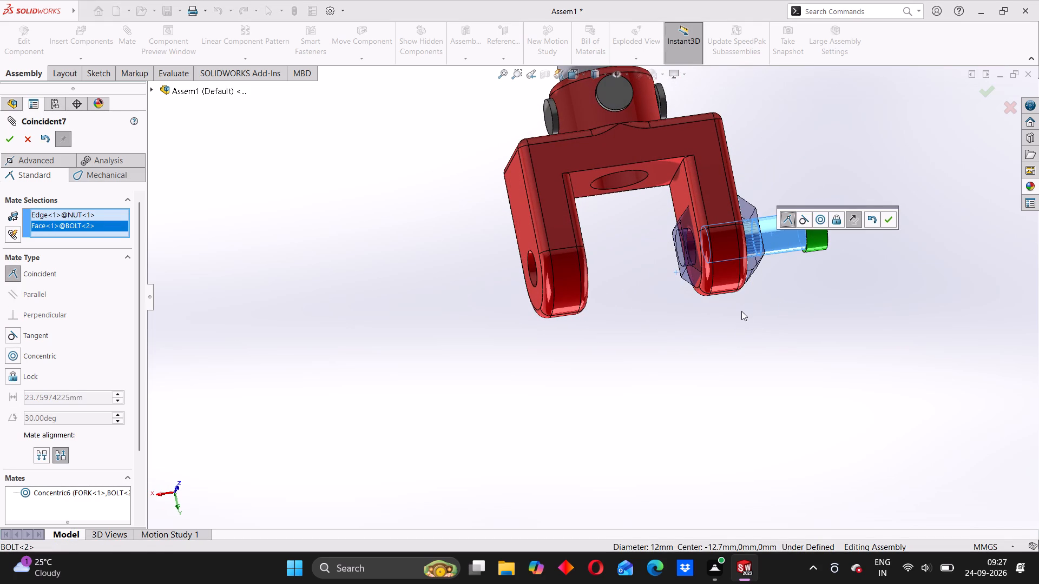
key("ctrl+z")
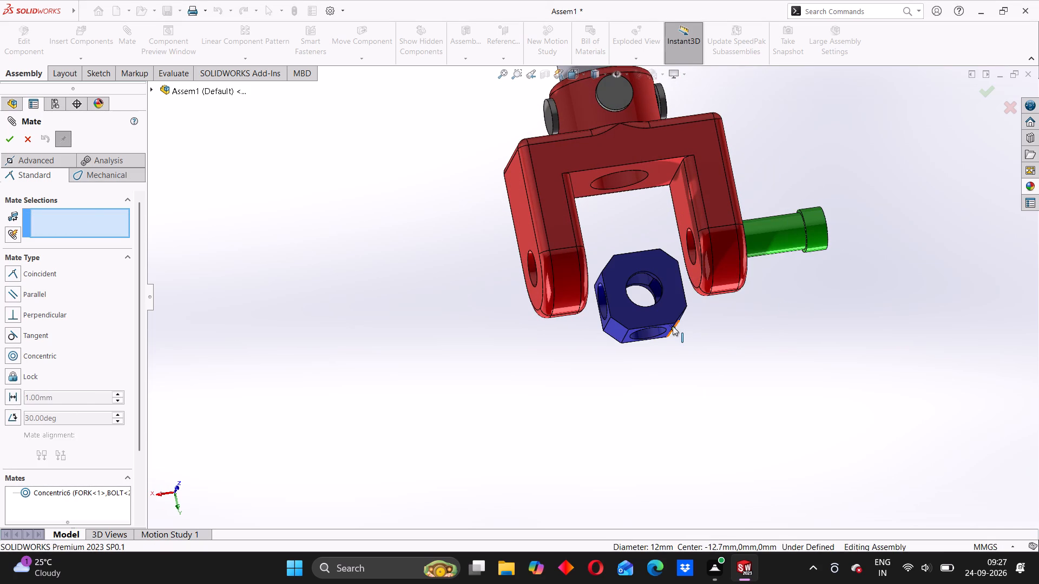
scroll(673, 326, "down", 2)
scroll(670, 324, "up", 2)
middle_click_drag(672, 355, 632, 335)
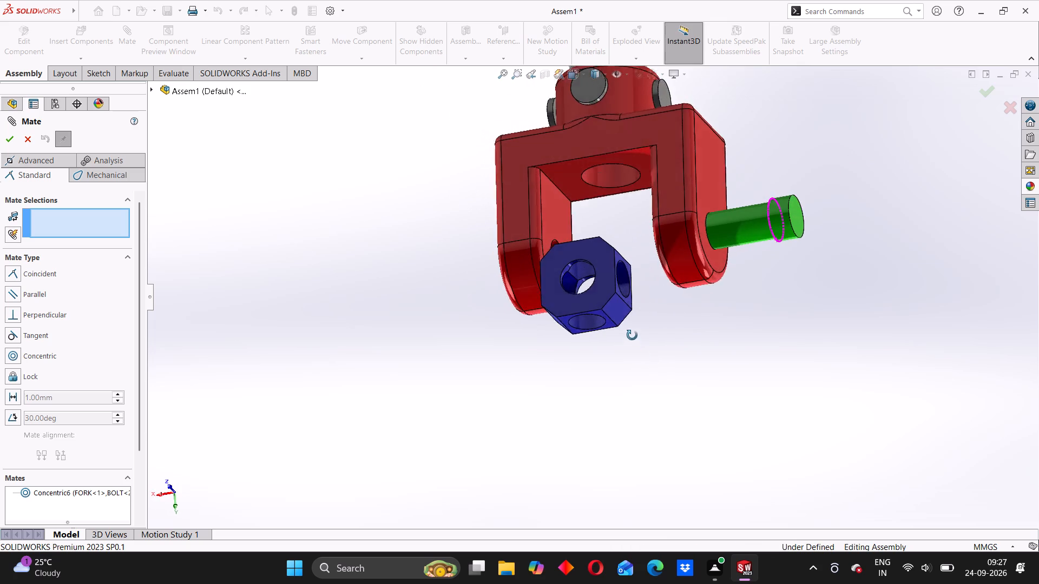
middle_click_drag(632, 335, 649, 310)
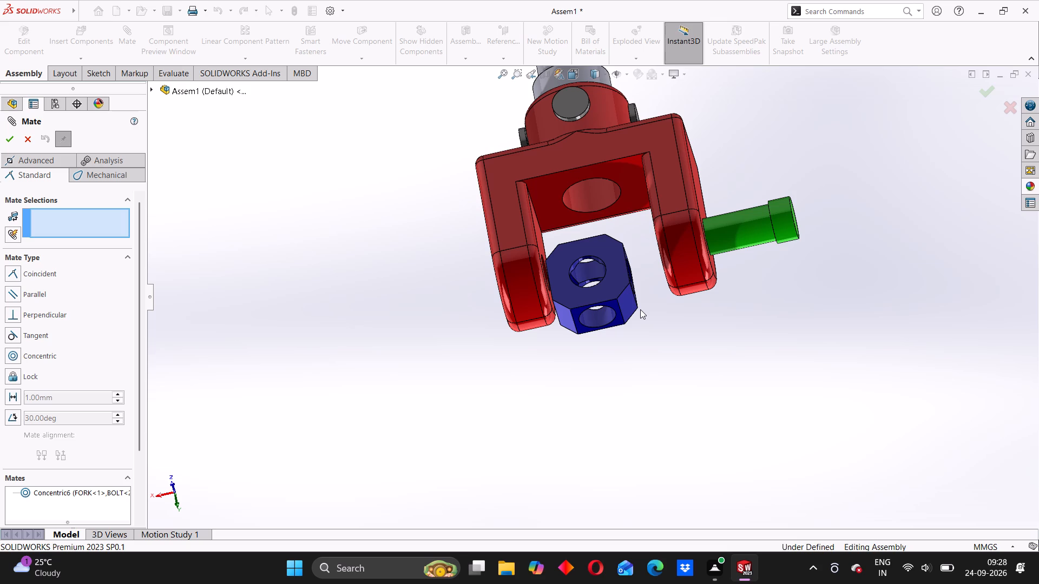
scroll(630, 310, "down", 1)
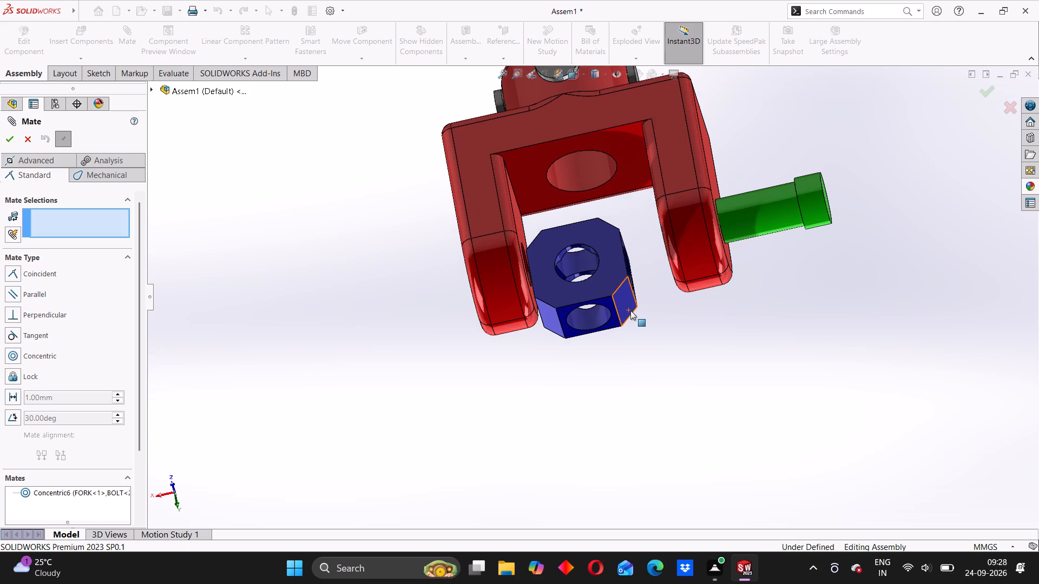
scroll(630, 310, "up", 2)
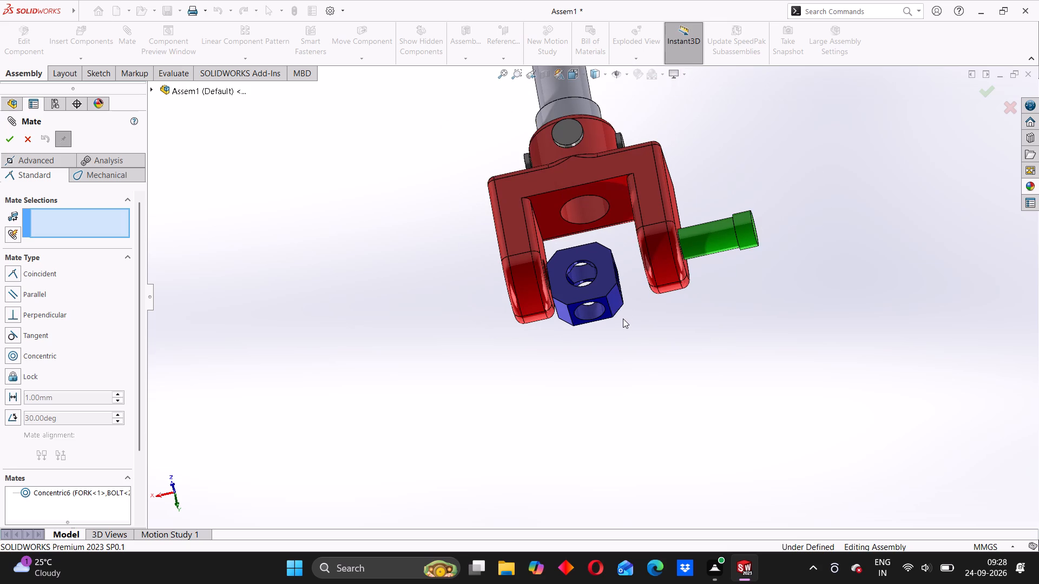
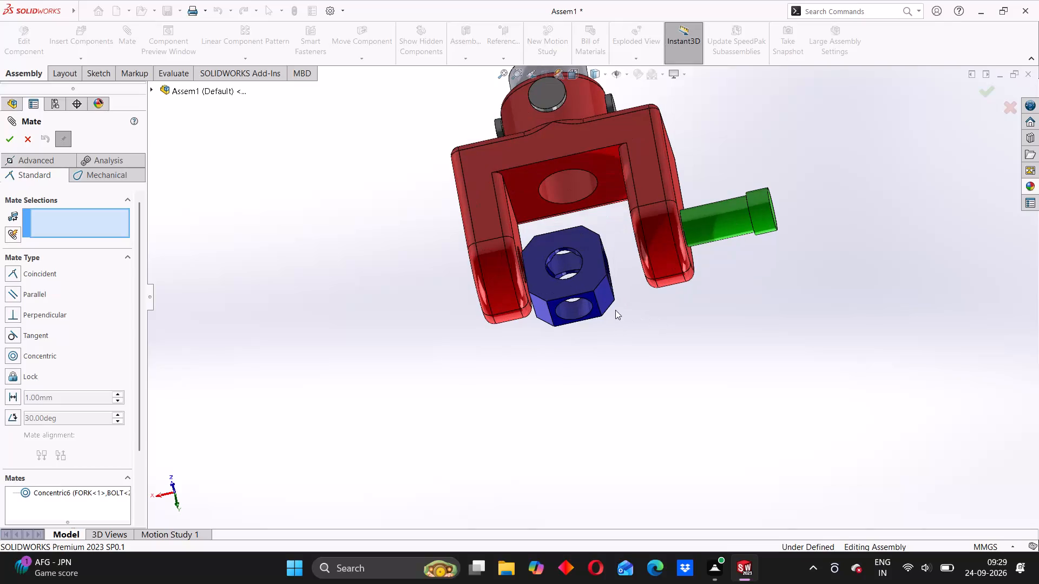
Slide the BOLT through the fork arm's hole until its end sits close beside the NUT.
middle_click_drag(638, 329, 613, 361)
scroll(610, 329, "up", 3)
middle_click_drag(555, 306, 508, 318)
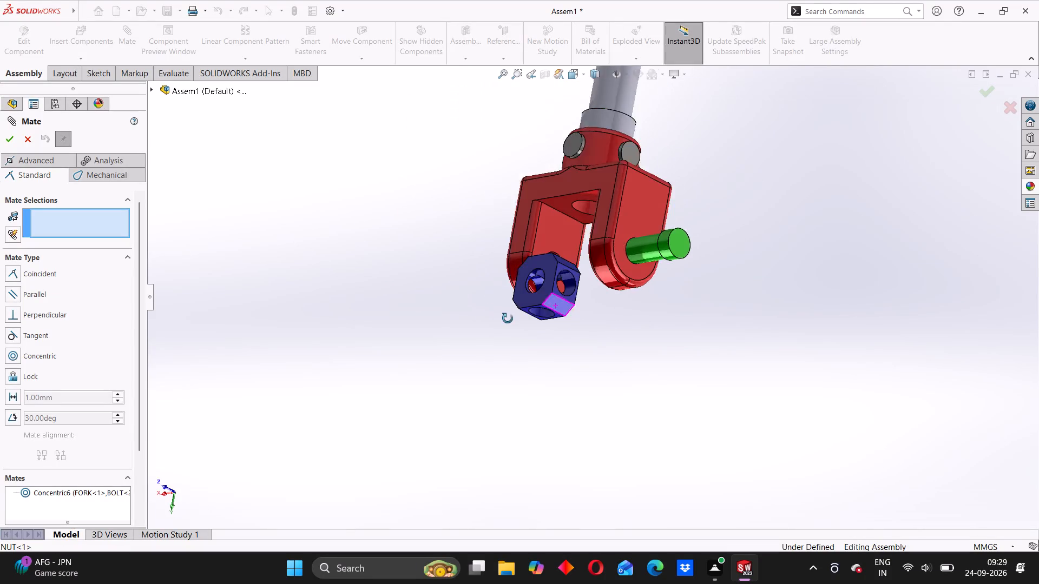
middle_click_drag(508, 318, 643, 290)
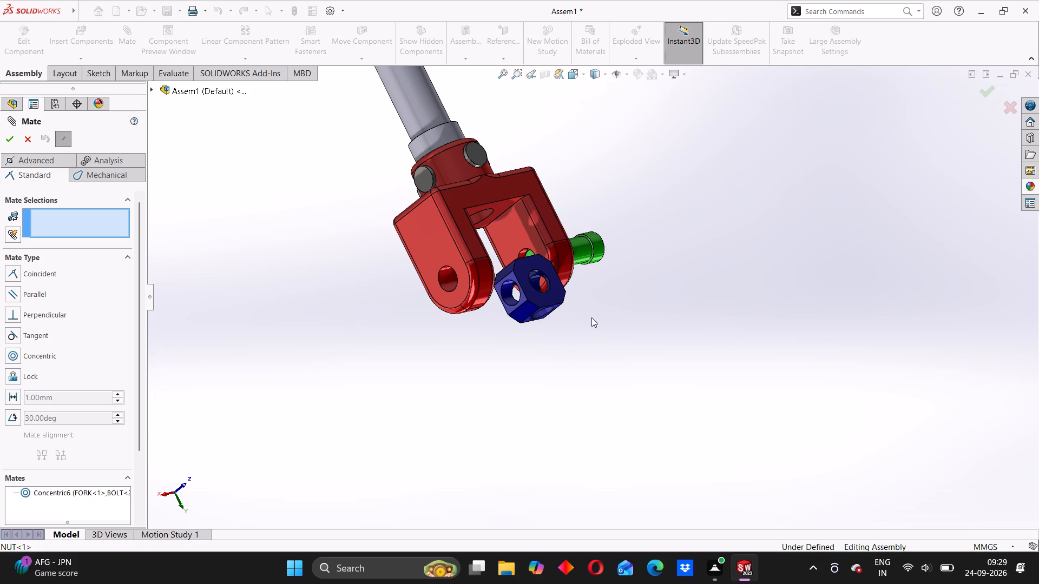
middle_click_drag(590, 319, 527, 316)
scroll(597, 321, "down", 2)
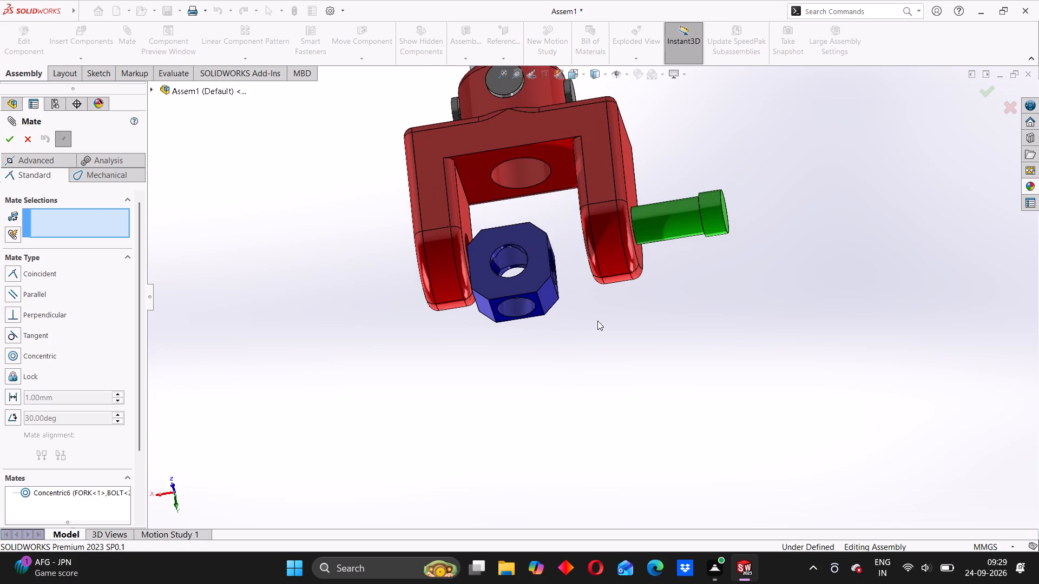
middle_click_drag(596, 320, 683, 260)
middle_click_drag(673, 301, 589, 315)
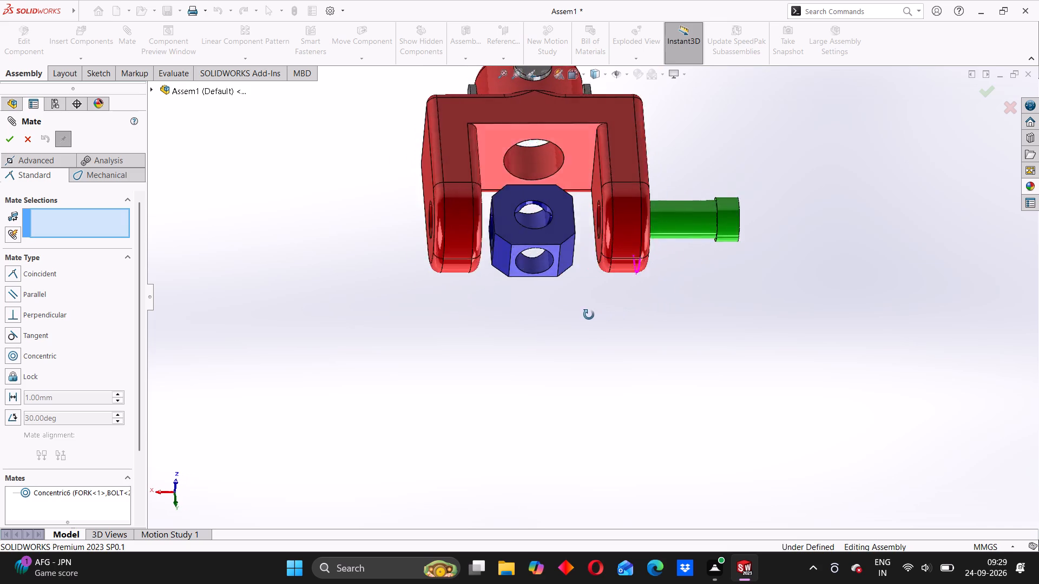
middle_click_drag(589, 315, 588, 315)
left_click_drag(705, 218, 672, 221)
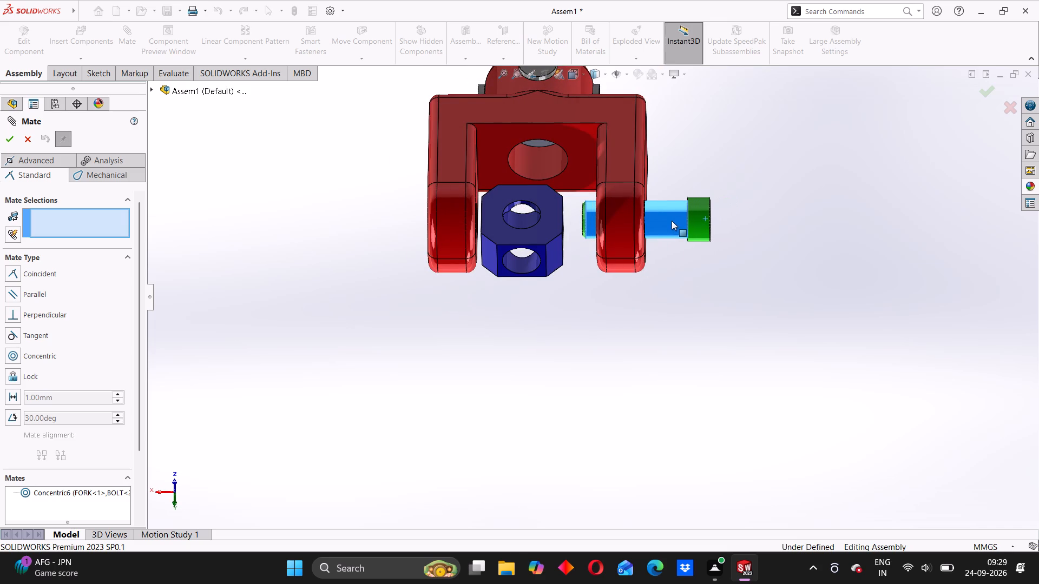
left_click_drag(672, 221, 645, 226)
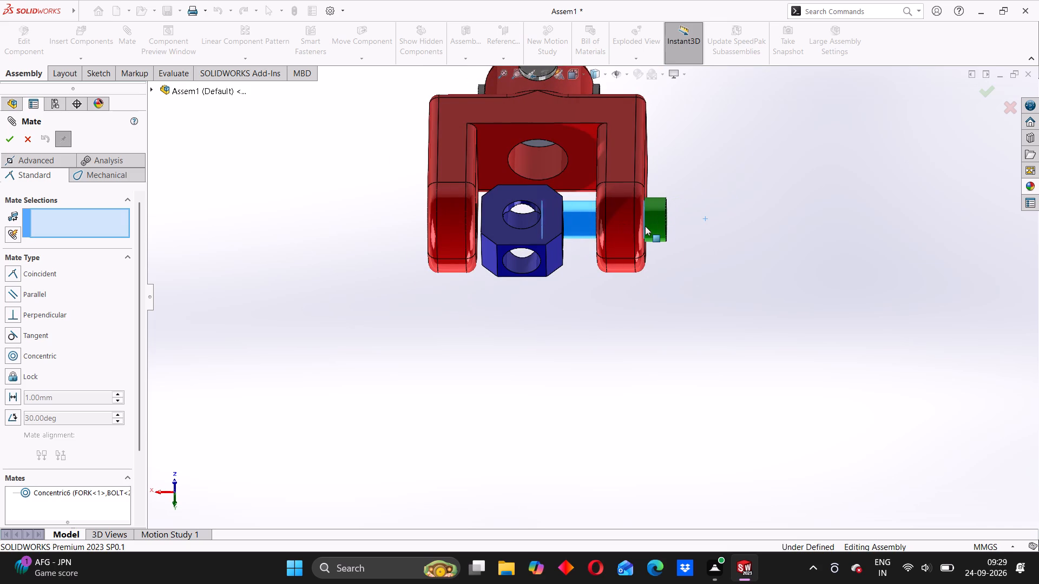
left_click_drag(645, 226, 656, 228)
Add a concentric mate between the NUT's side hole face and the BOLT's cylindrical shank.
scroll(569, 284, "down", 1)
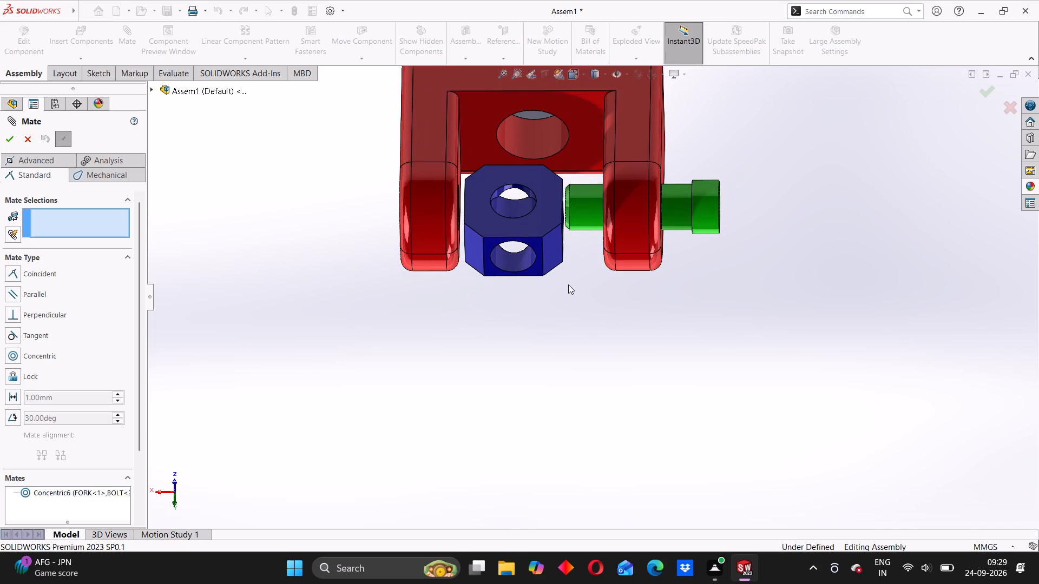
middle_click_drag(567, 277, 521, 277)
left_click(565, 211)
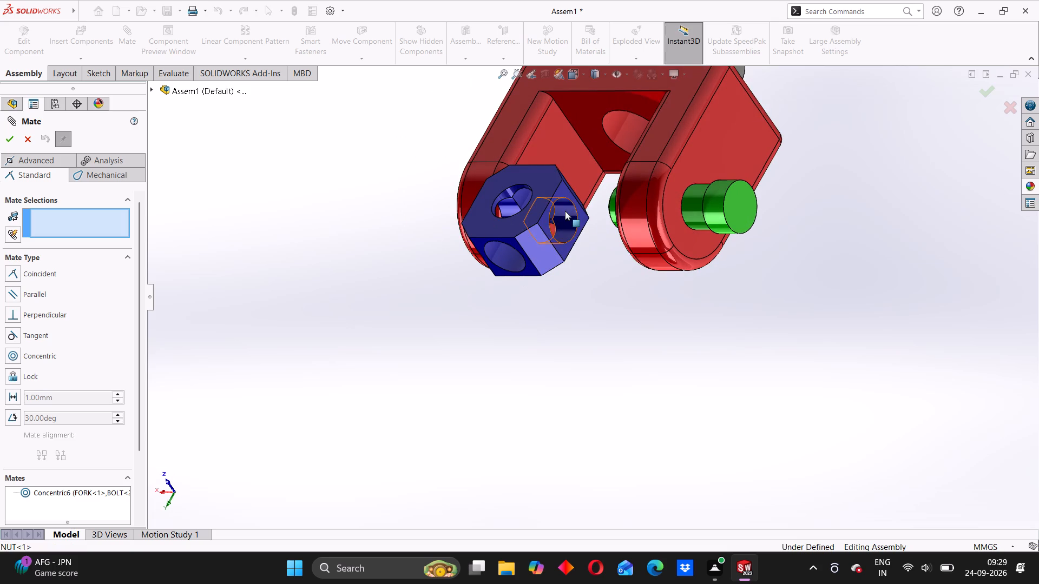
middle_click_drag(574, 288, 607, 292)
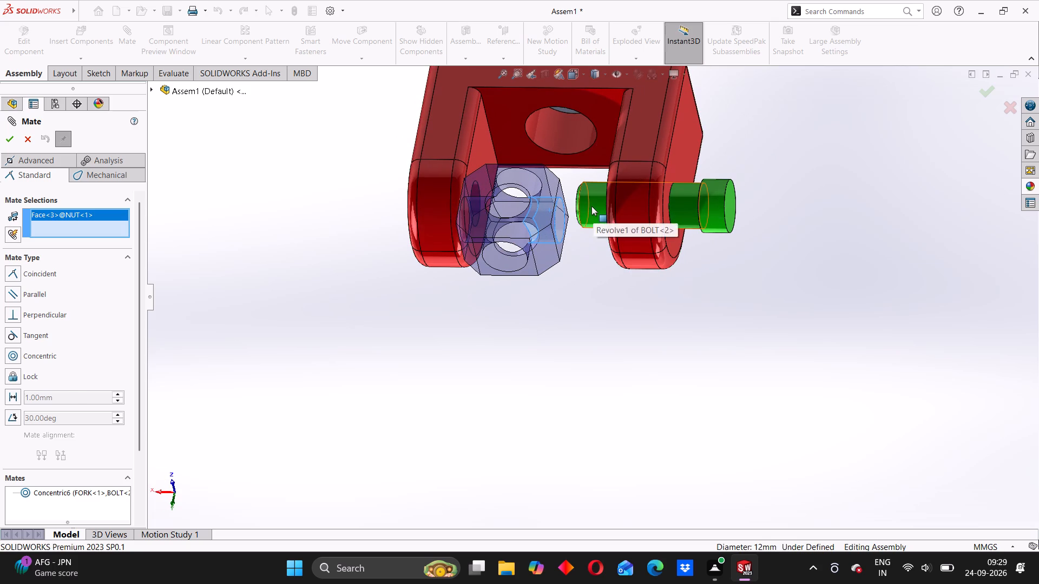
left_click(591, 206)
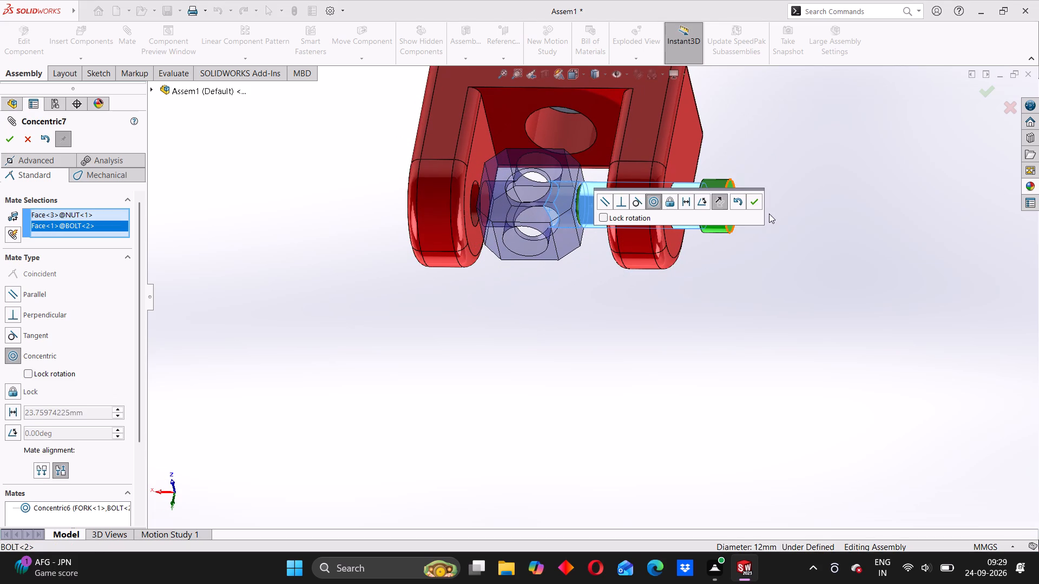
left_click(756, 202)
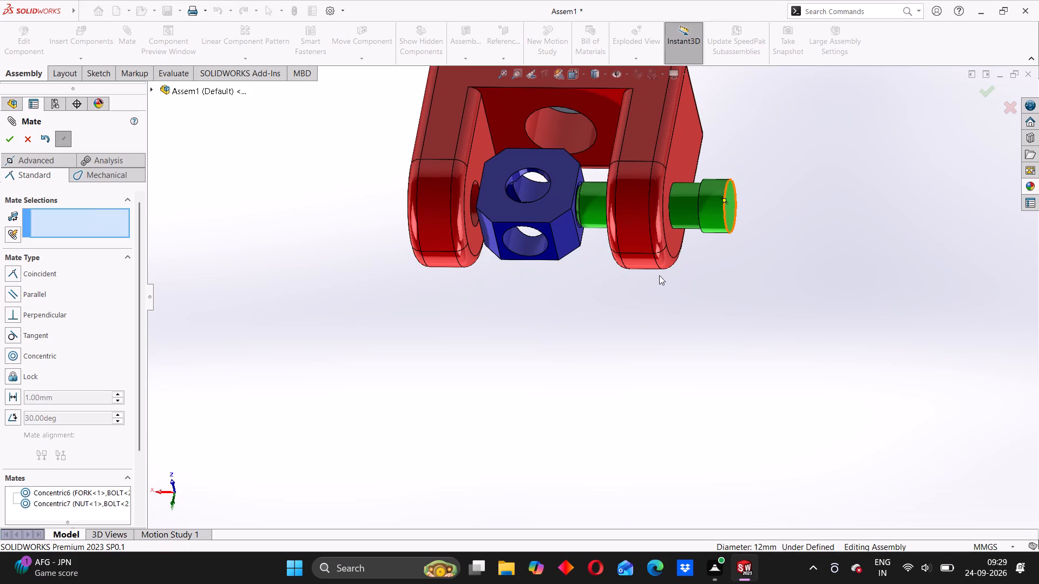
Center the NUT with an advanced Width mate, using the FORK arms' inner faces as width and the NUT's opposite side faces as tab.
middle_click_drag(524, 344, 564, 336)
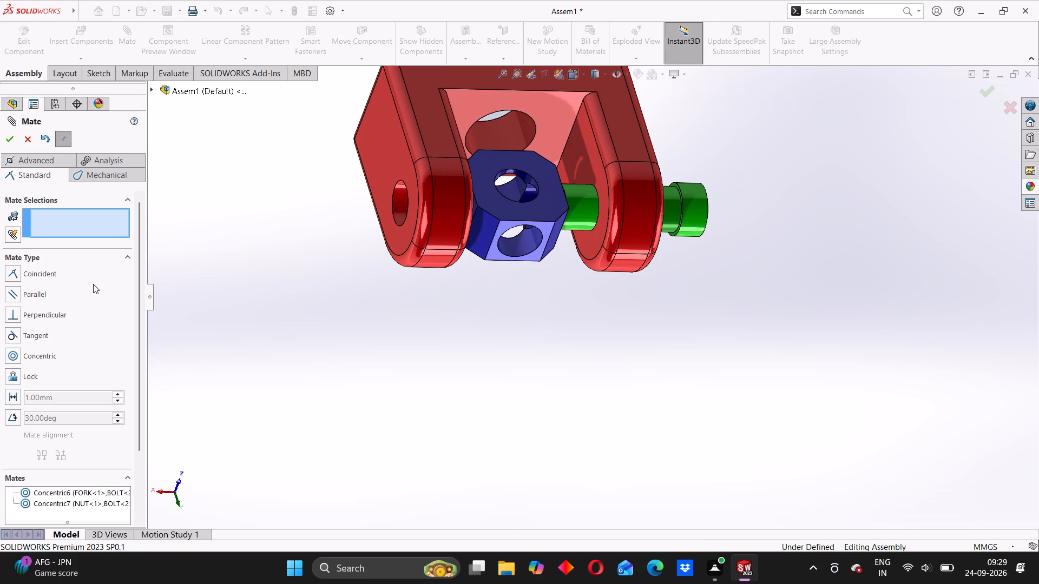
scroll(93, 284, "down", 8)
scroll(119, 249, "up", 2)
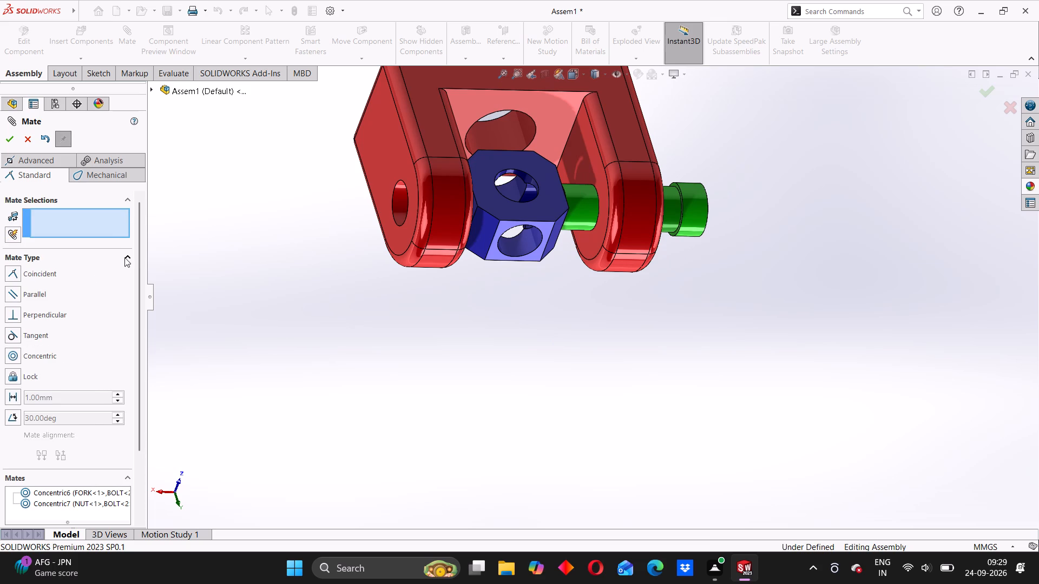
left_click(124, 256)
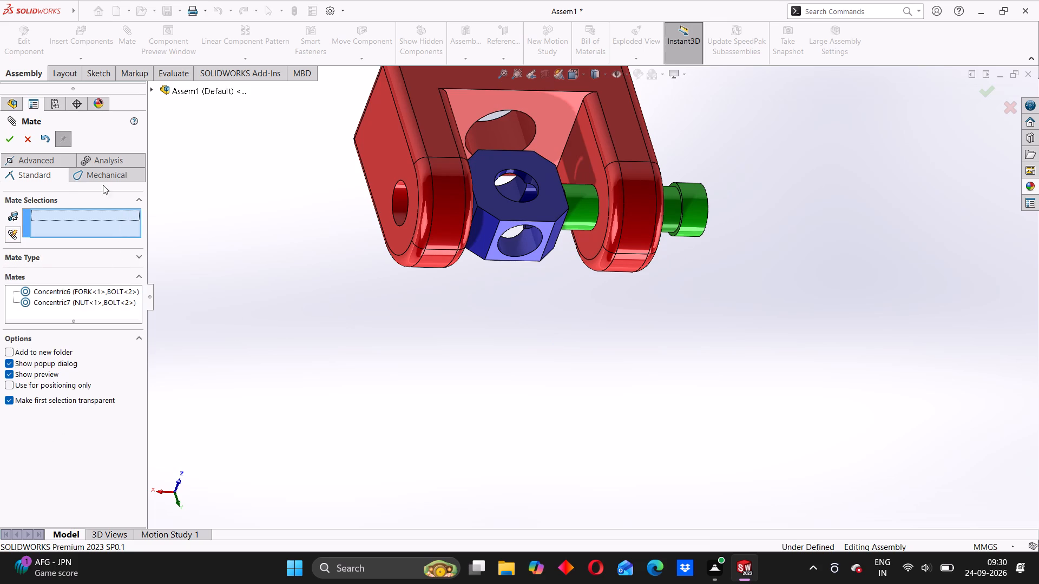
left_click(49, 163)
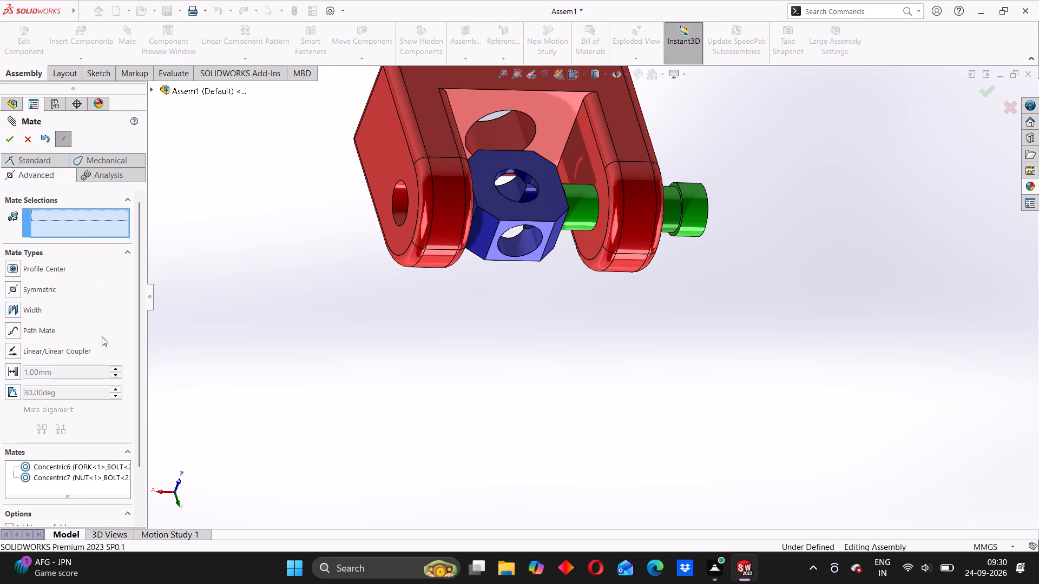
left_click(14, 312)
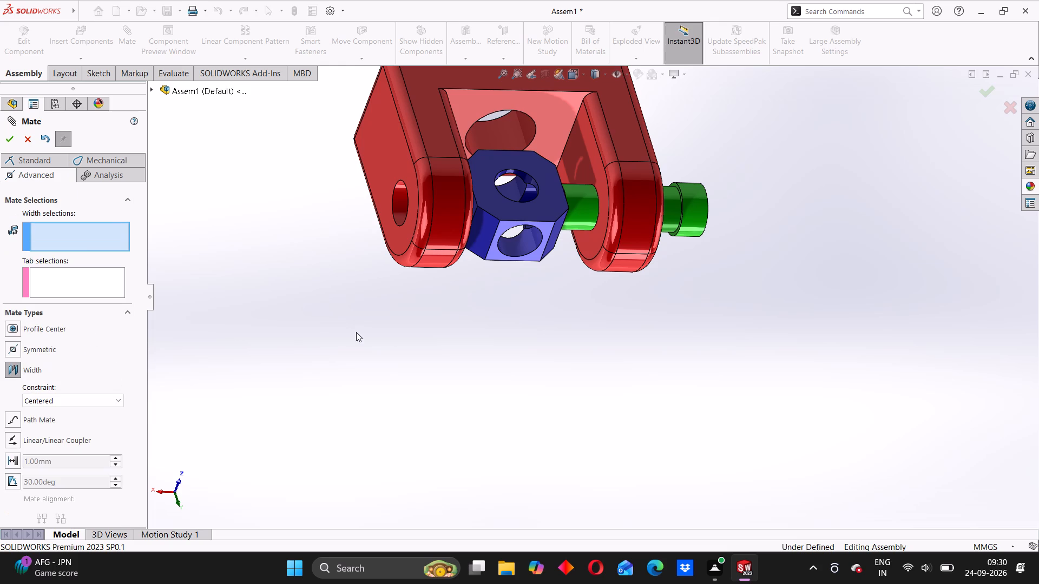
middle_click_drag(459, 326, 398, 334)
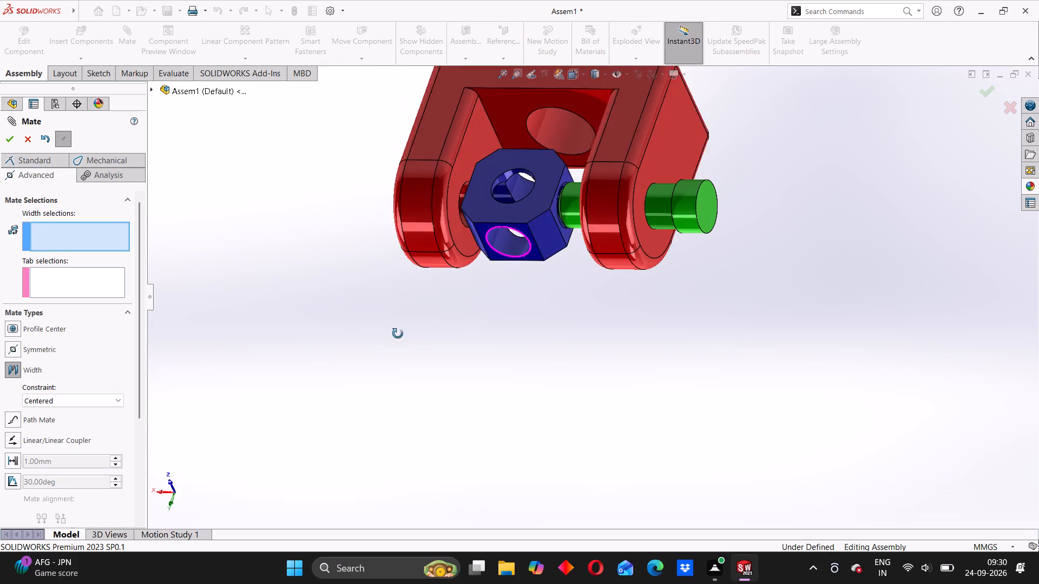
middle_click_drag(398, 334, 396, 332)
left_click(458, 193)
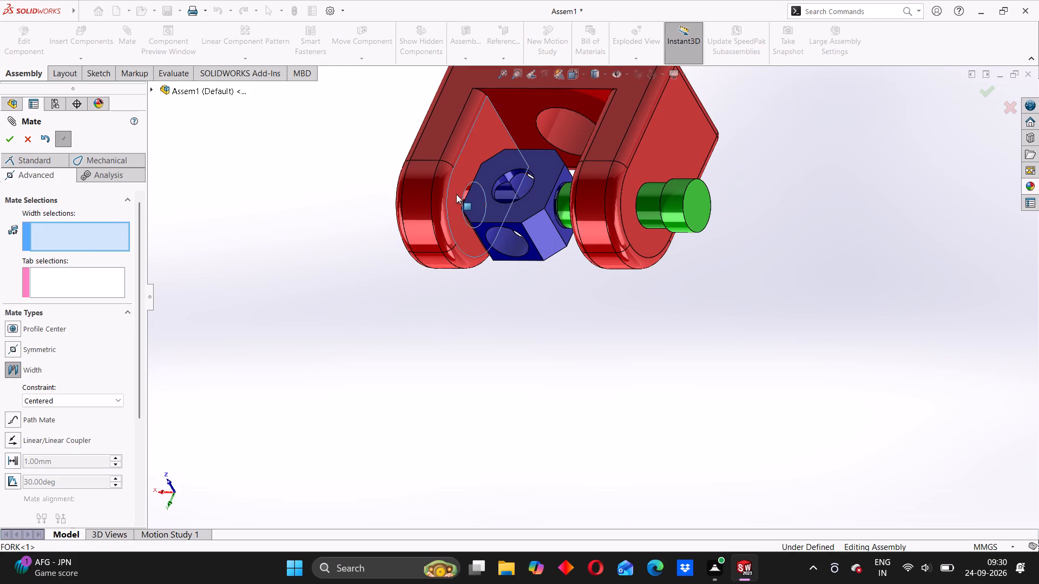
middle_click_drag(424, 311, 499, 309)
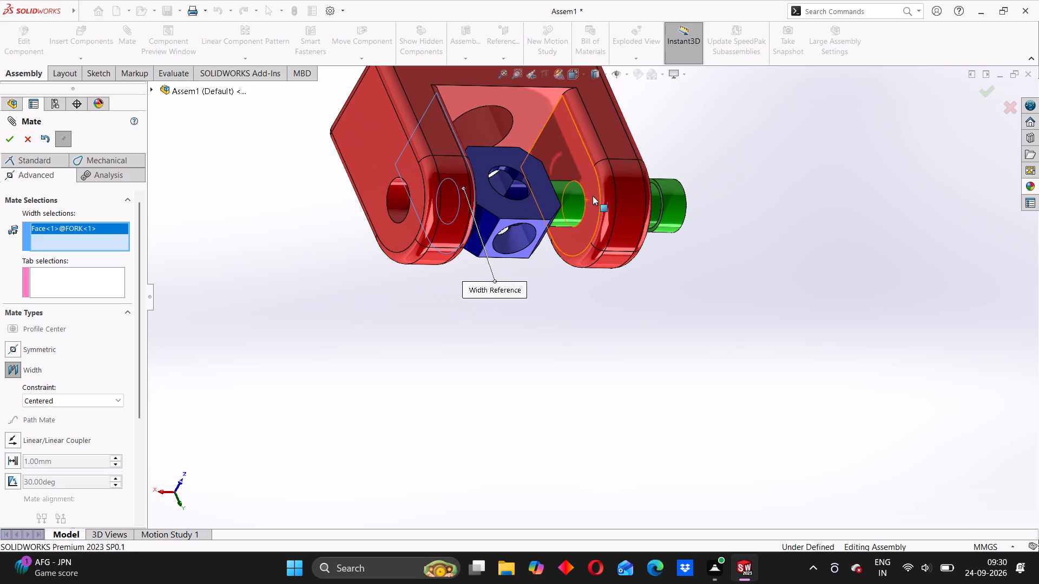
left_click(593, 197)
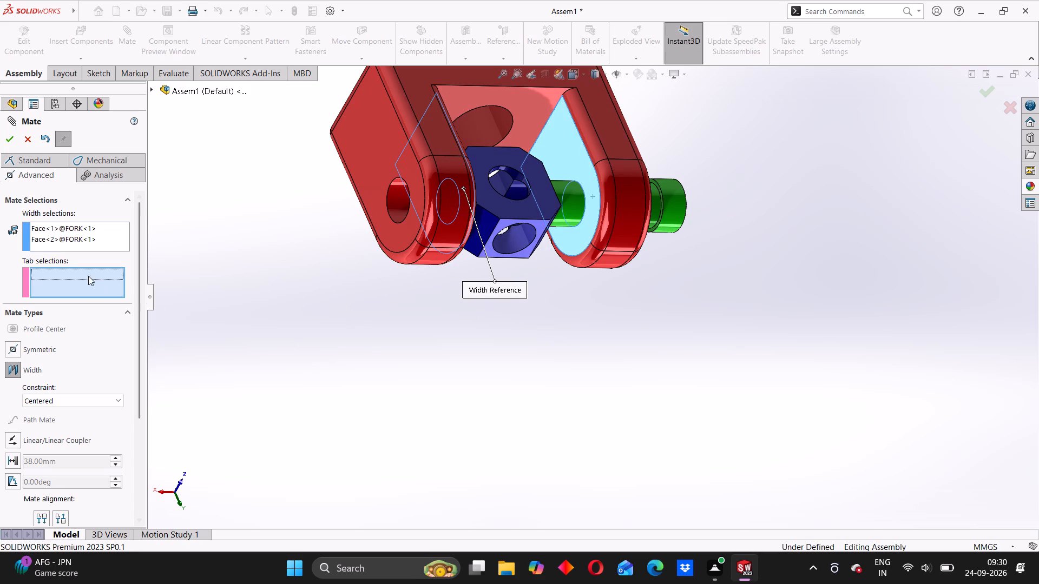
middle_click_drag(490, 349, 415, 358)
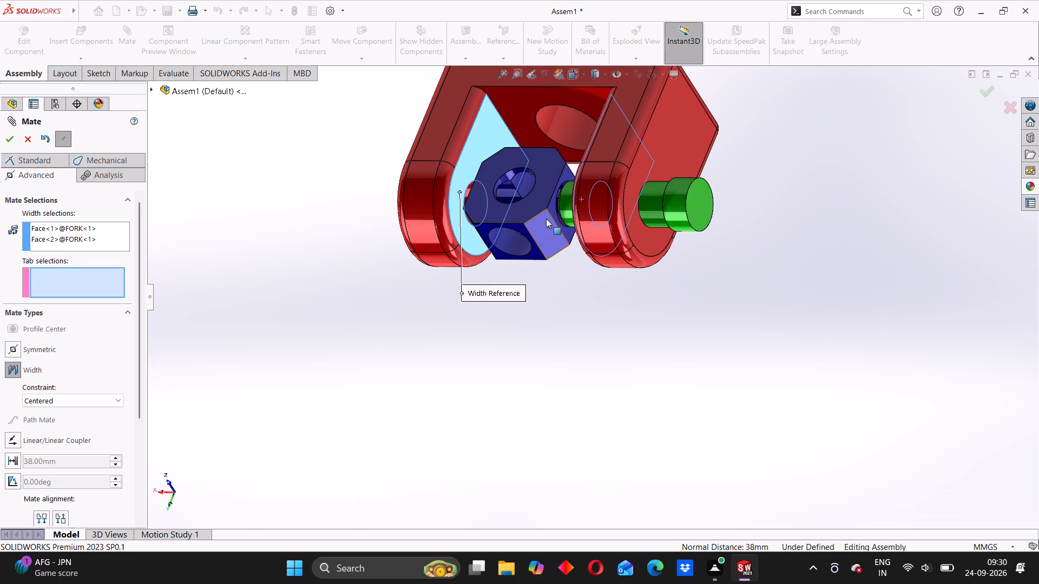
left_click(550, 211)
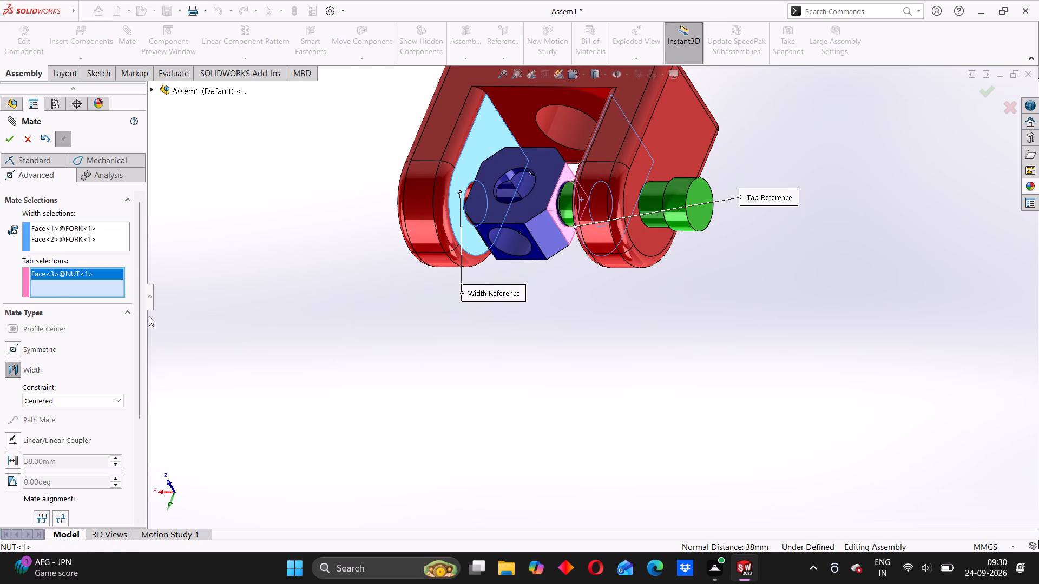
left_click(53, 289)
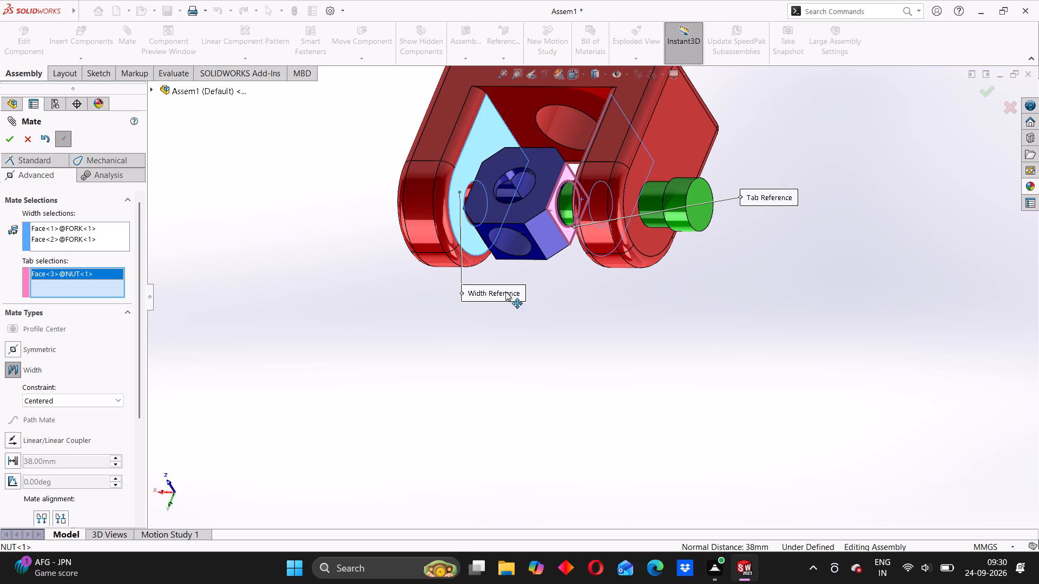
middle_click_drag(522, 308, 583, 308)
scroll(410, 232, "down", 1)
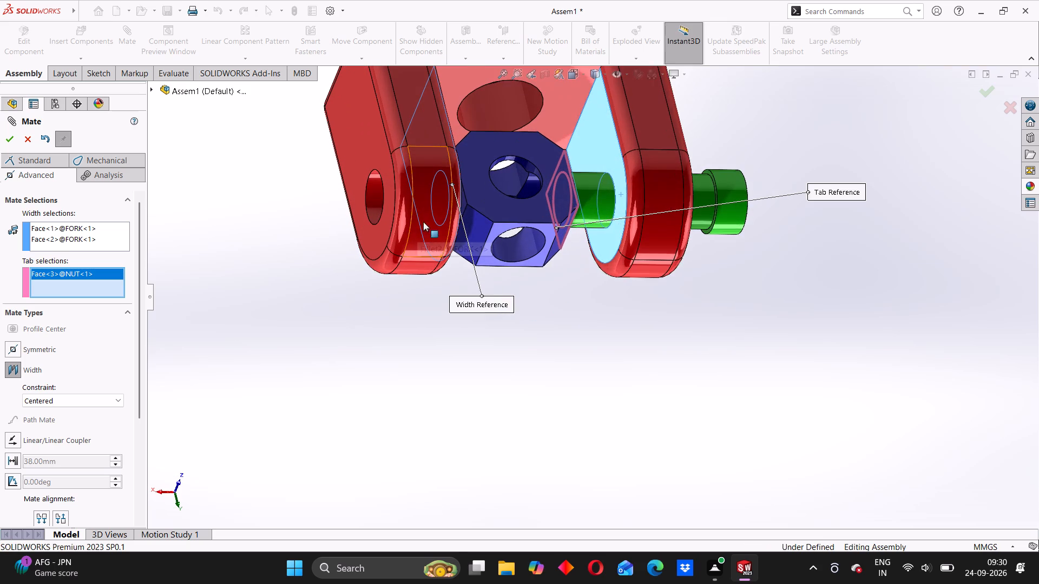
scroll(435, 214, "down", 3)
left_click(514, 208)
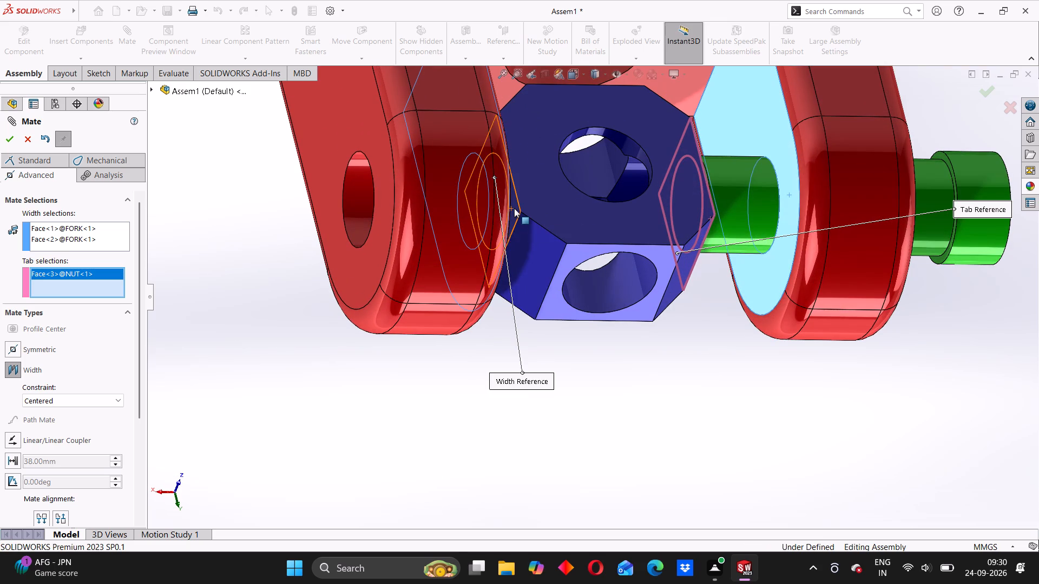
middle_click_drag(667, 380, 662, 382)
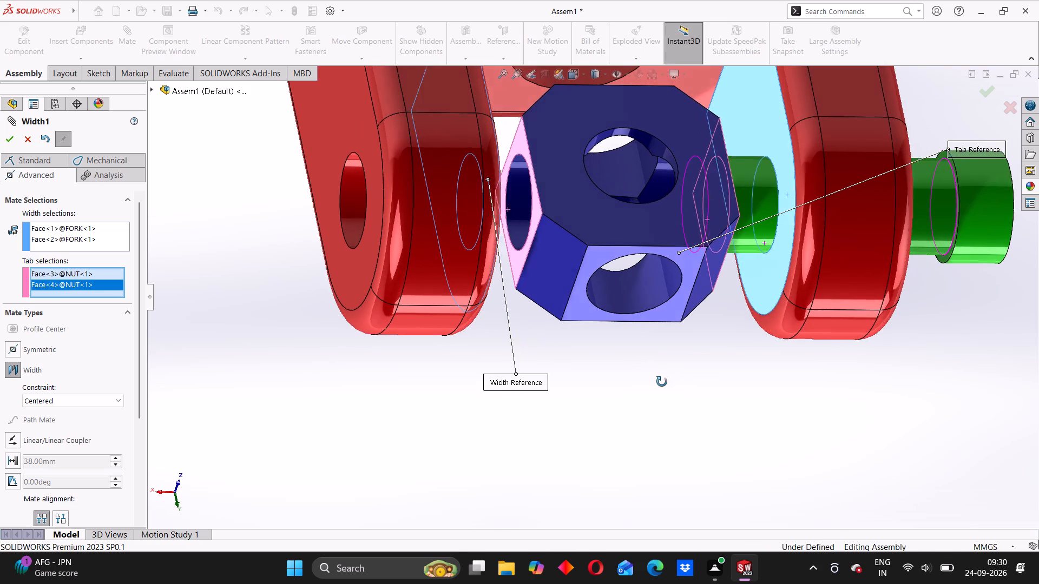
middle_click_drag(662, 382, 640, 382)
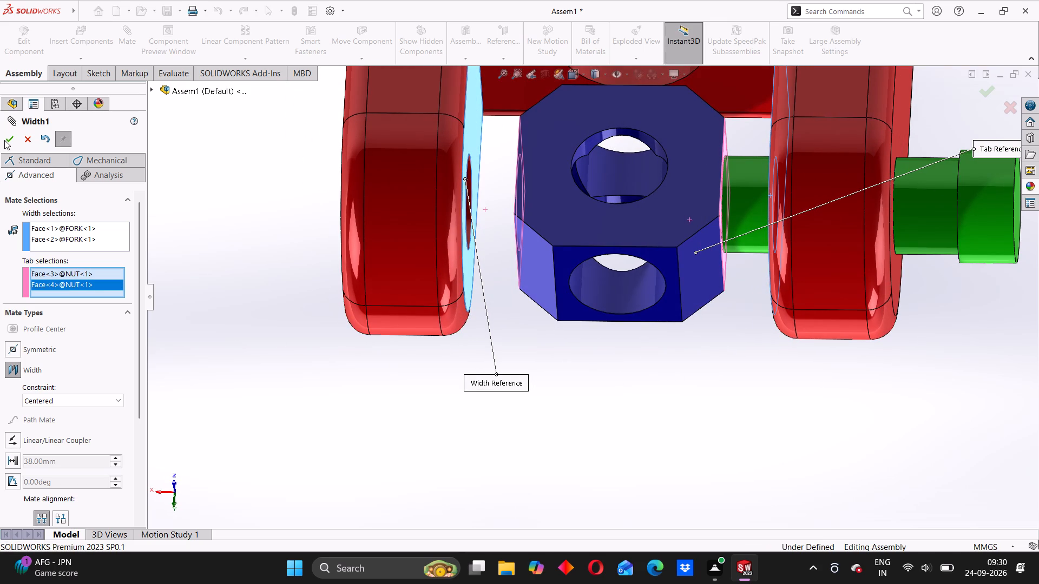
left_click(4, 140)
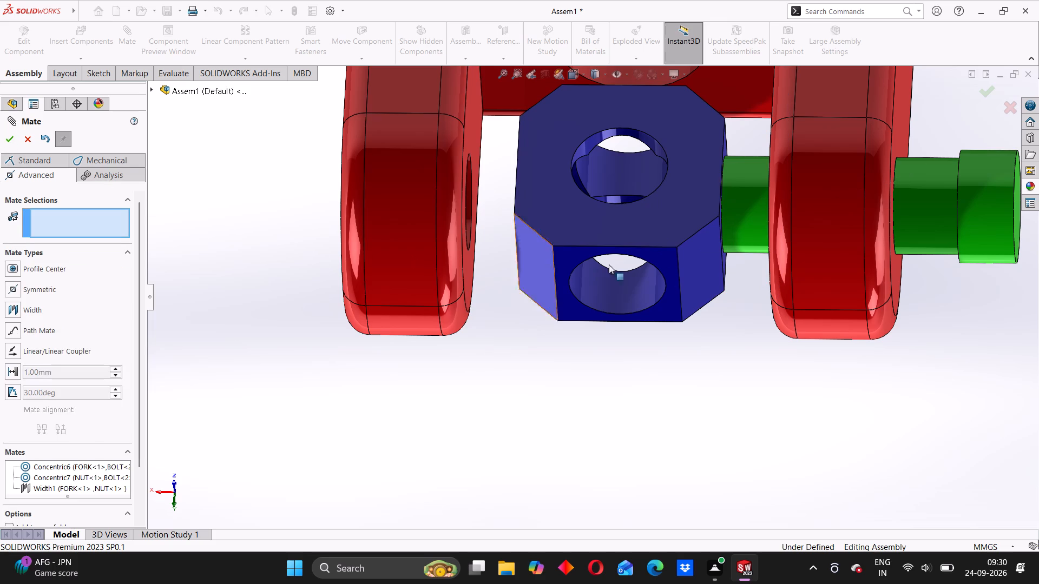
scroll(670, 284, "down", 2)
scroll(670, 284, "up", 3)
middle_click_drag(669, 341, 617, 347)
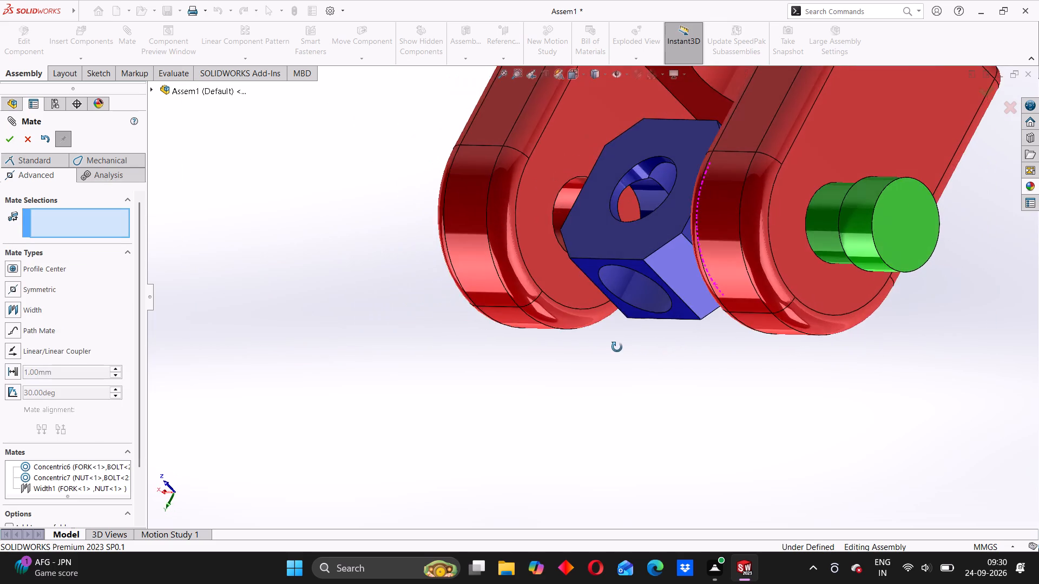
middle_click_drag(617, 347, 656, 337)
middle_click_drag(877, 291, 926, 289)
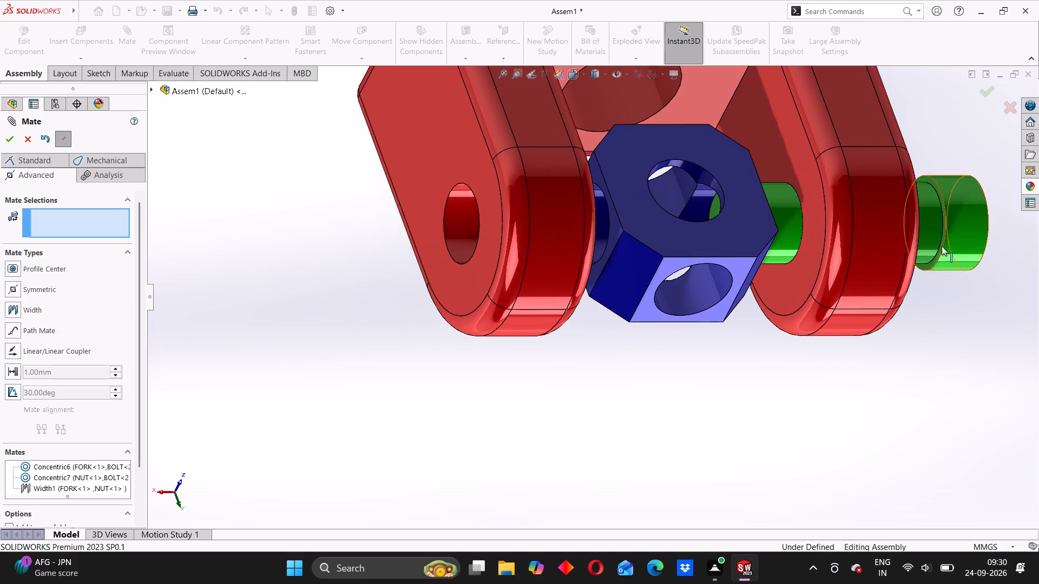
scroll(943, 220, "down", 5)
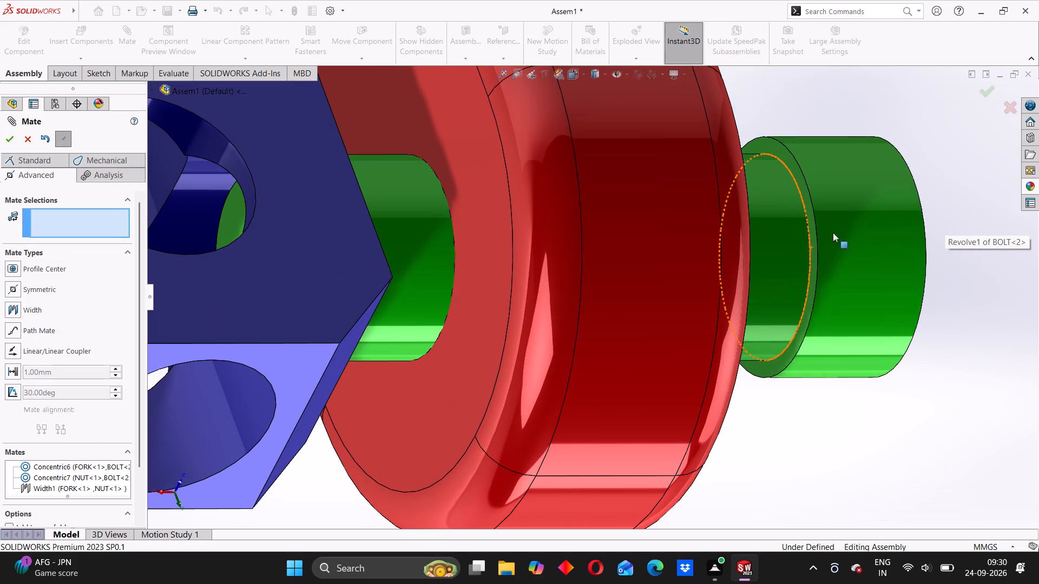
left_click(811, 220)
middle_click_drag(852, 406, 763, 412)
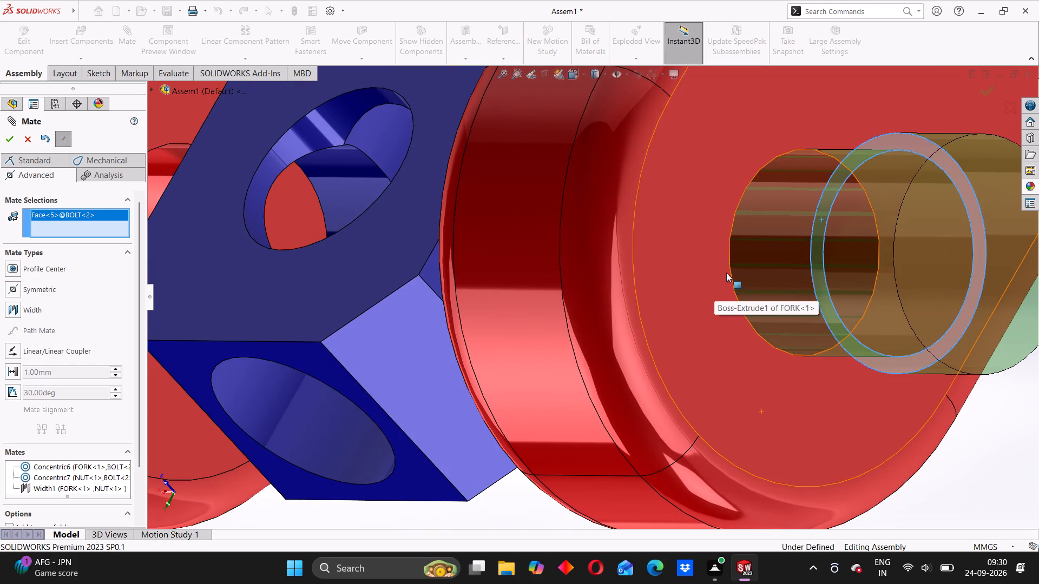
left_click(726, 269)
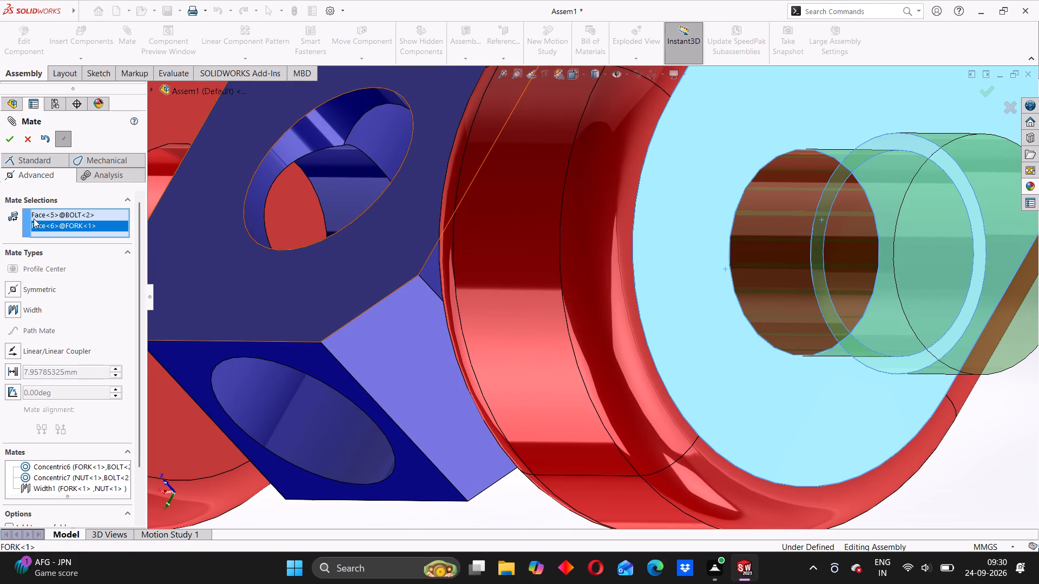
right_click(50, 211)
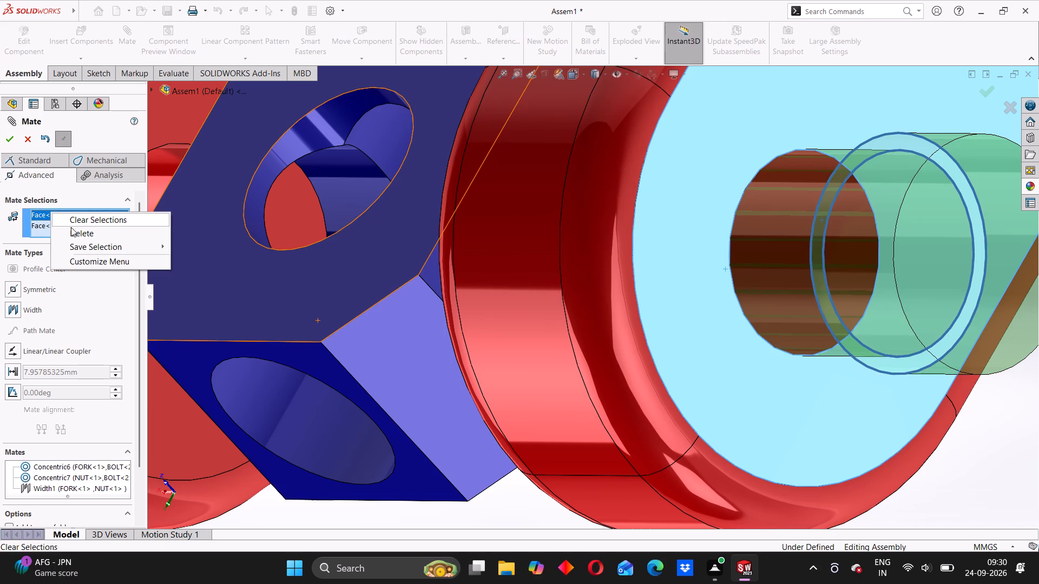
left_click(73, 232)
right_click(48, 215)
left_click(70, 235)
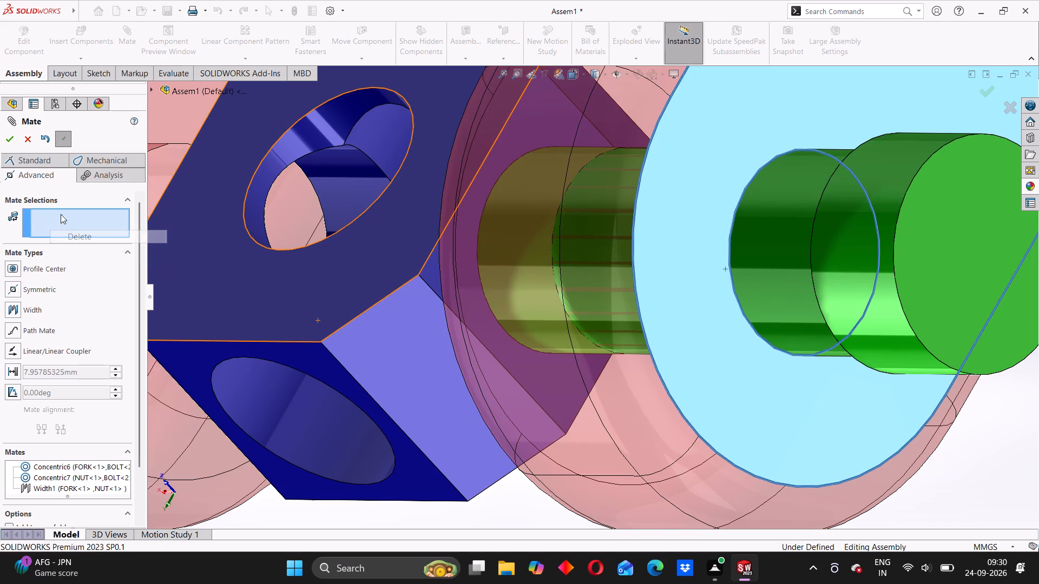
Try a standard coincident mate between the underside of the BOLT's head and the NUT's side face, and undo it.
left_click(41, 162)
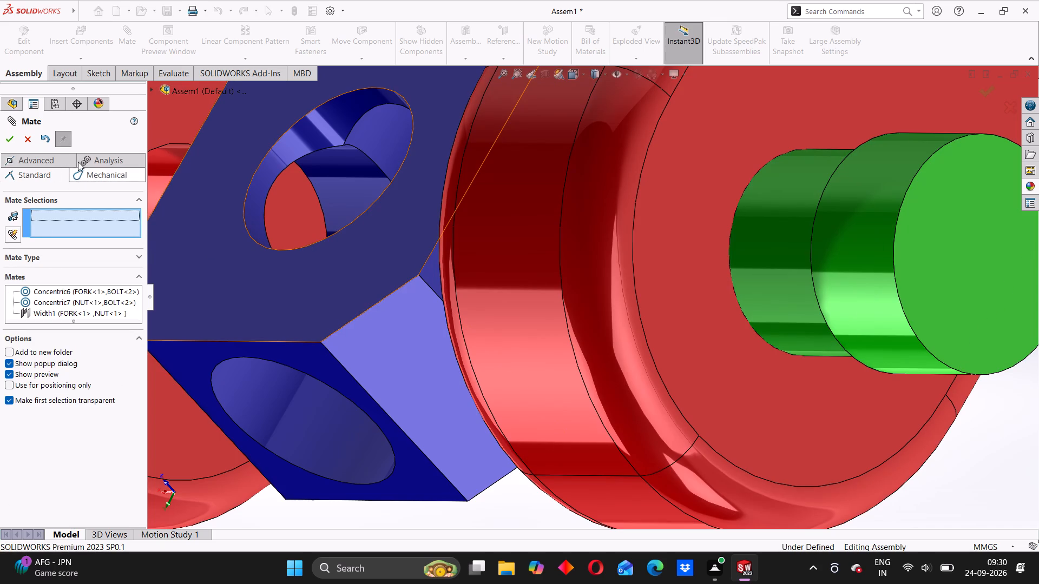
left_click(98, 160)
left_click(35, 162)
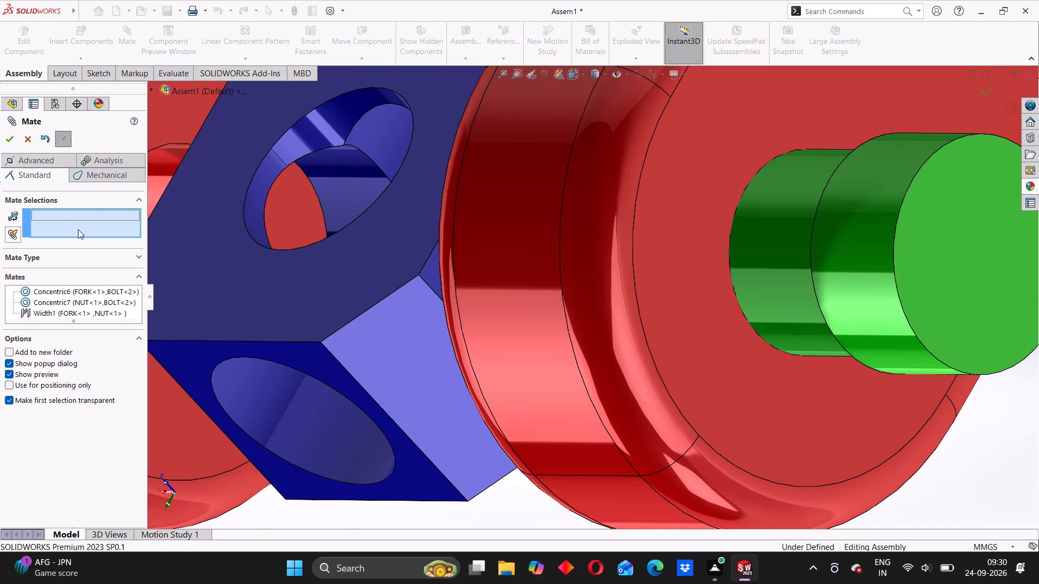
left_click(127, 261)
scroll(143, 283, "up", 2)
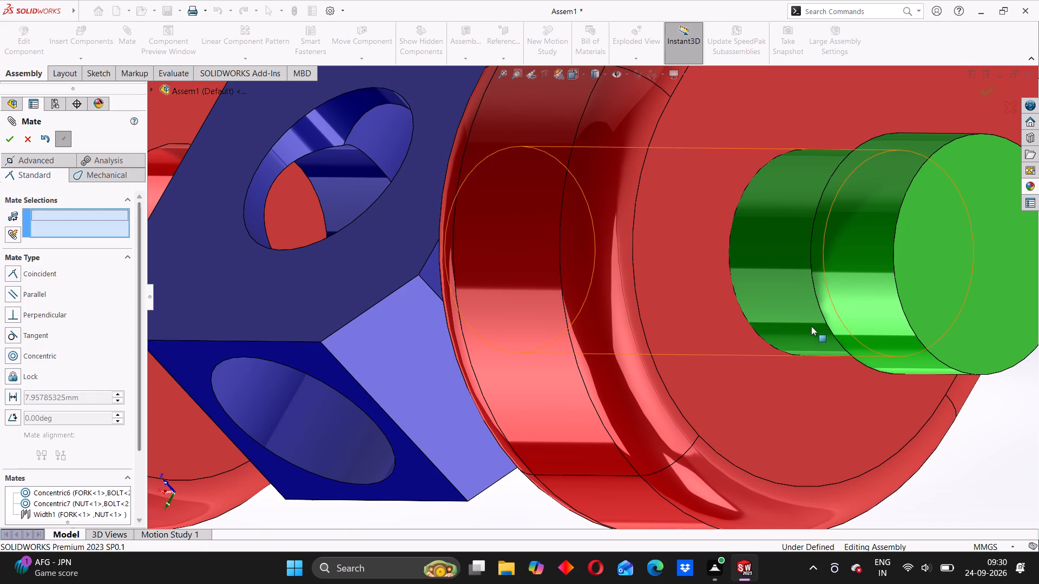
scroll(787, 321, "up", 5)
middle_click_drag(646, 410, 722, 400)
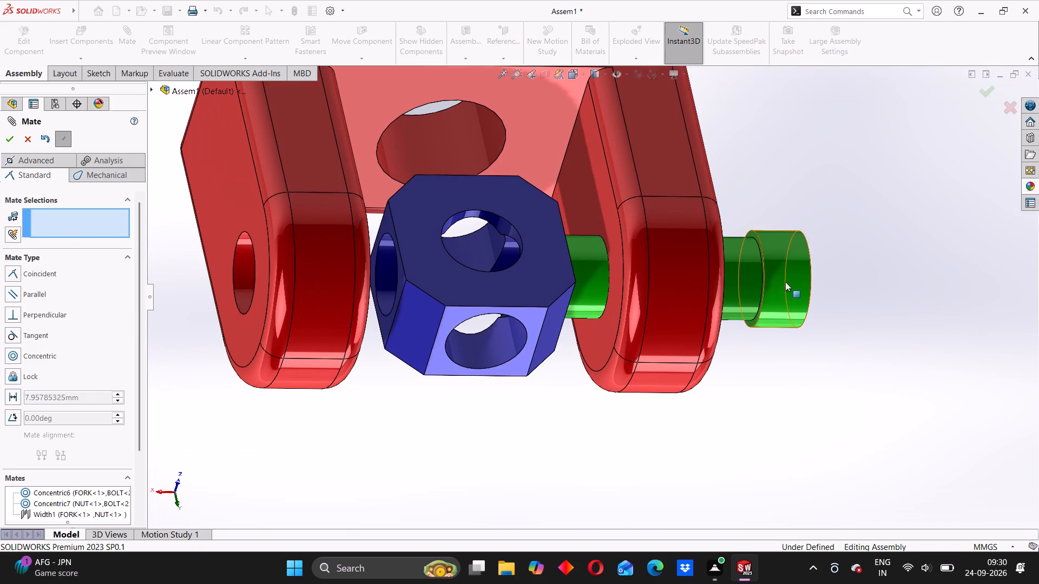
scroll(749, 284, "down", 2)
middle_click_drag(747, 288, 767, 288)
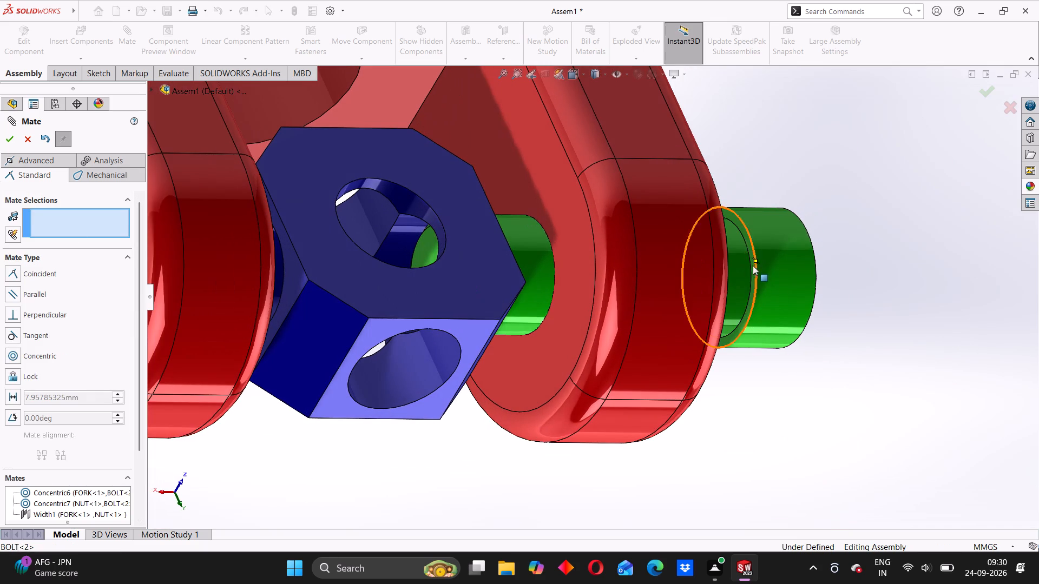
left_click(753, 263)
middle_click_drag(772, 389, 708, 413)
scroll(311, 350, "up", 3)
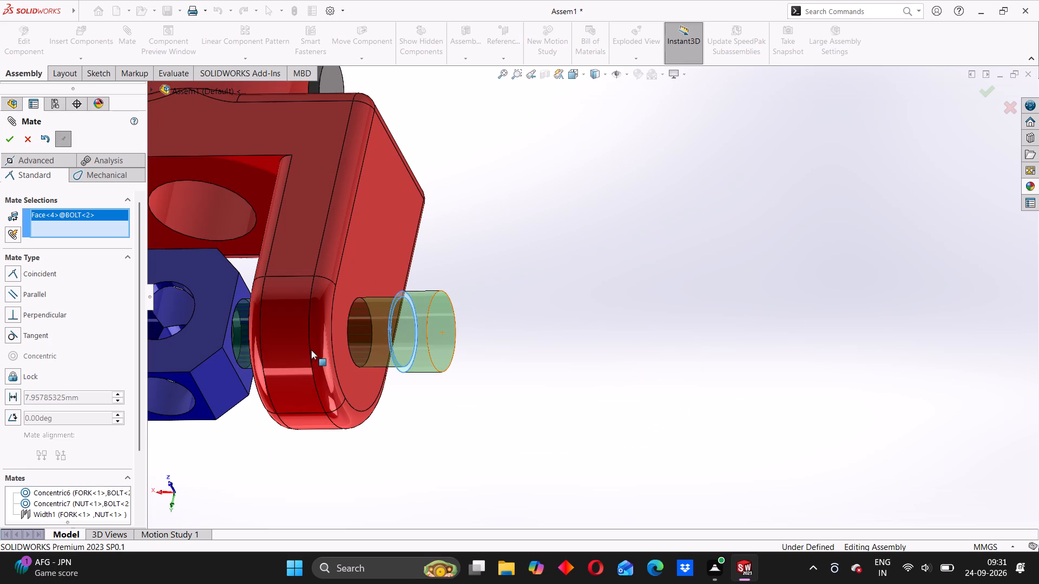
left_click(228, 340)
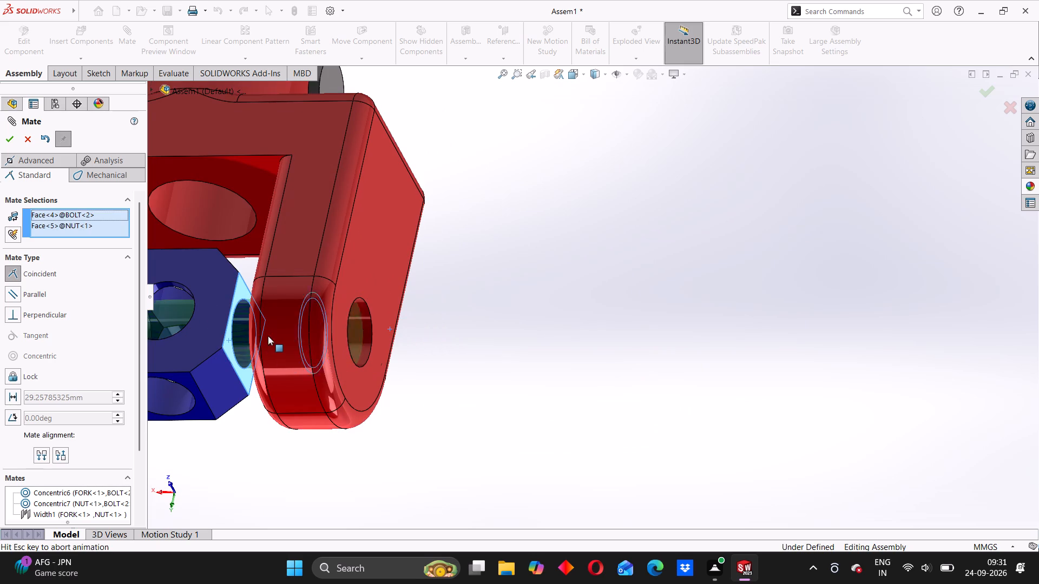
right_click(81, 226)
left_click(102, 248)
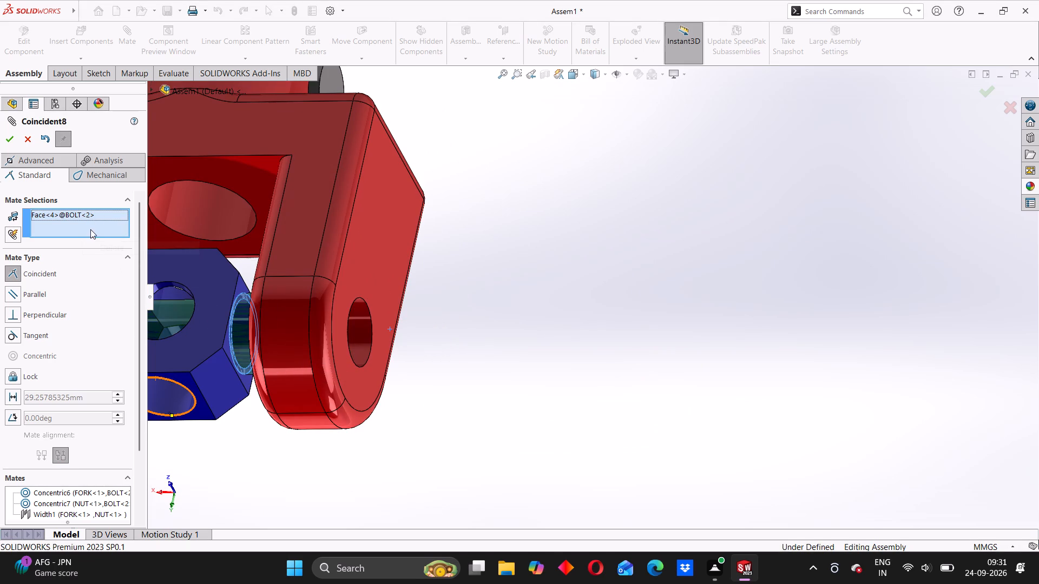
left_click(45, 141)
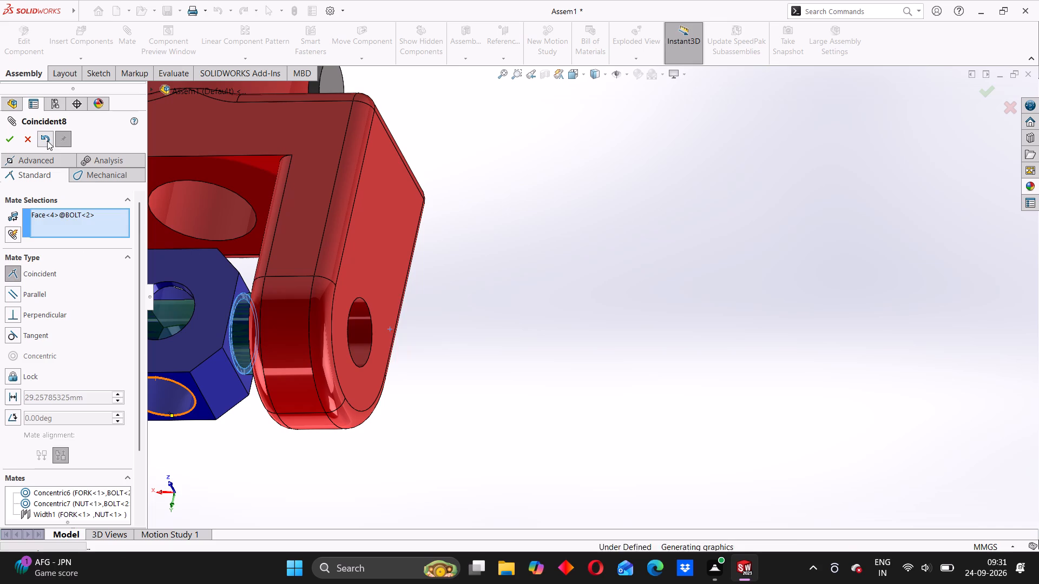
Add a coincident mate between the underside of the BOLT's head and the outer face of the adjacent FORK arm.
middle_click_drag(416, 396, 478, 390)
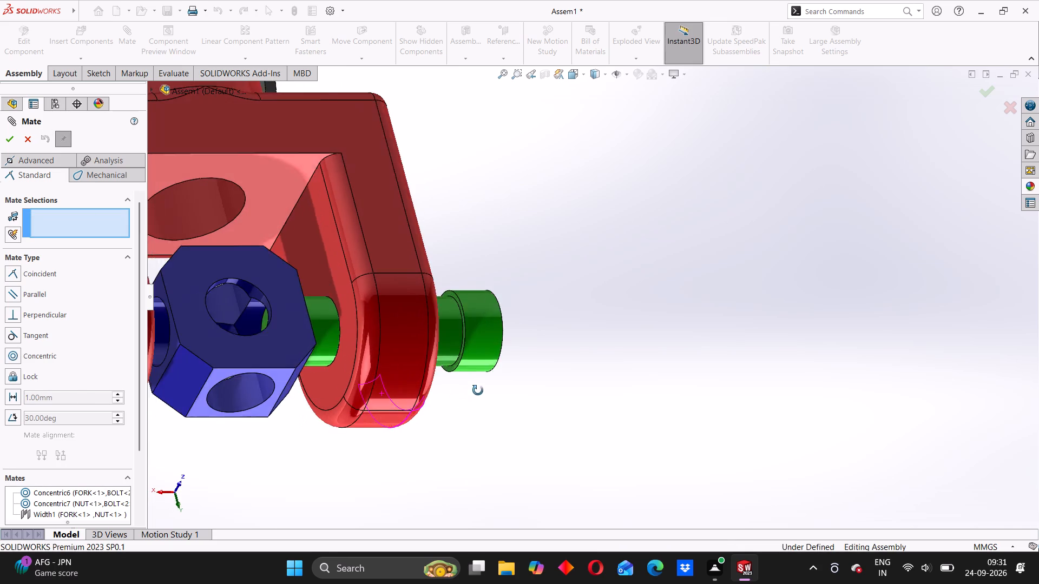
middle_click_drag(478, 390, 479, 390)
scroll(474, 329, "down", 4)
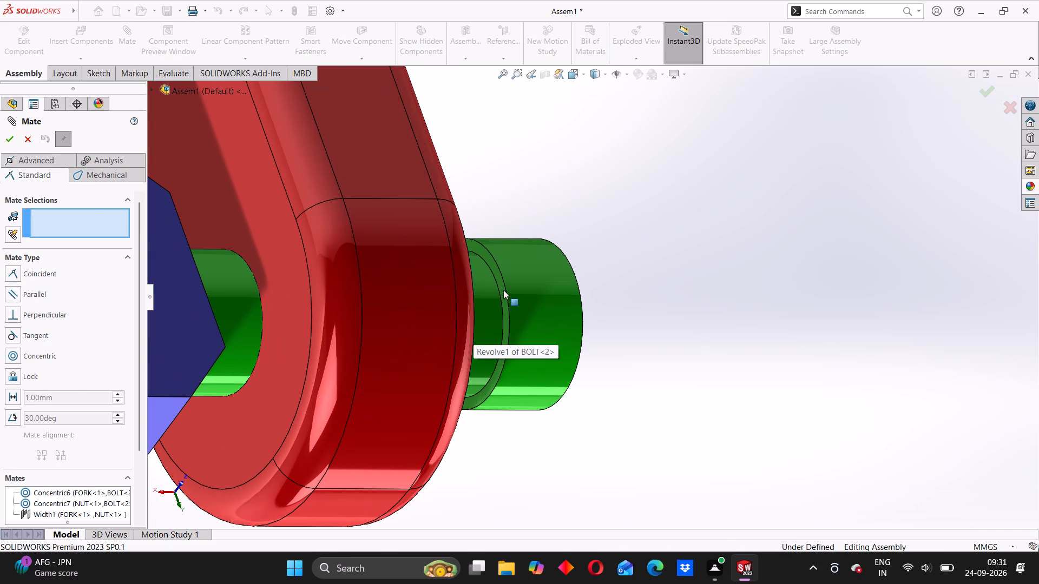
left_click(503, 297)
middle_click_drag(560, 402, 543, 413)
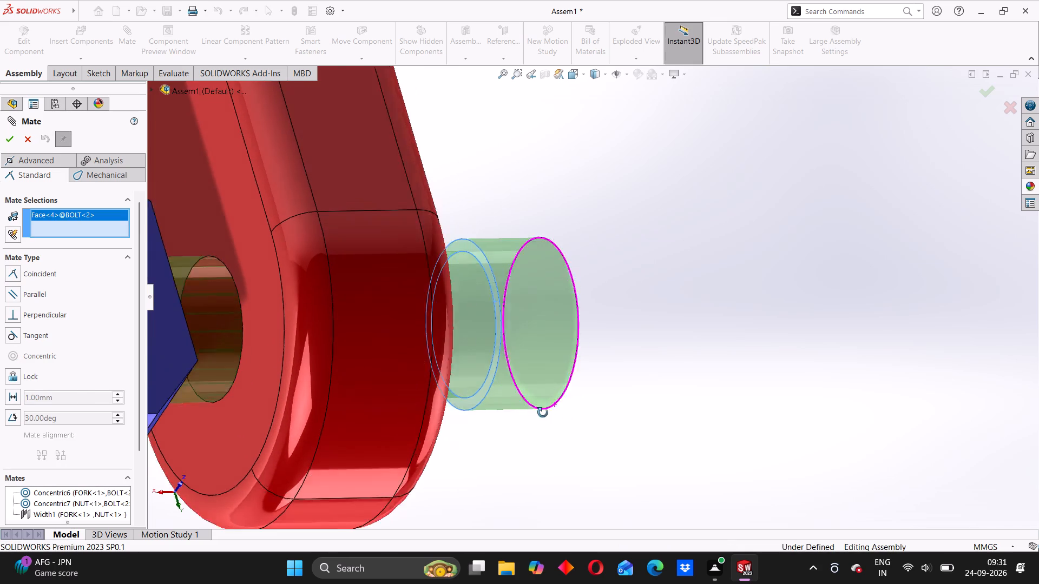
middle_click_drag(543, 413, 508, 417)
left_click(356, 340)
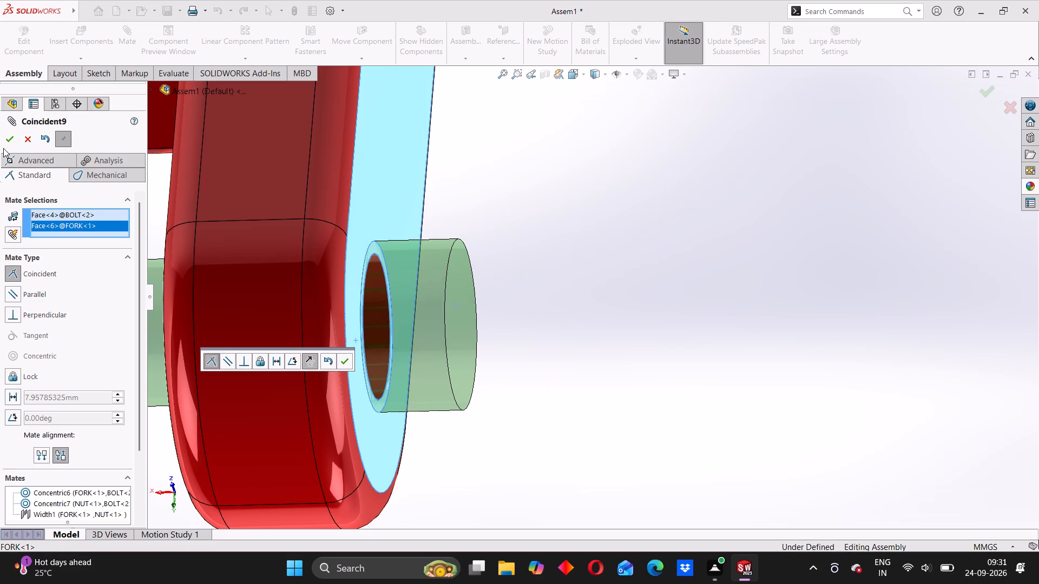
left_click(351, 358)
Inspect the joint and test the NUT's and BOLT's freedom of movement in the FORK, and close the Mate command.
scroll(386, 355, "up", 5)
middle_click_drag(393, 397, 431, 391)
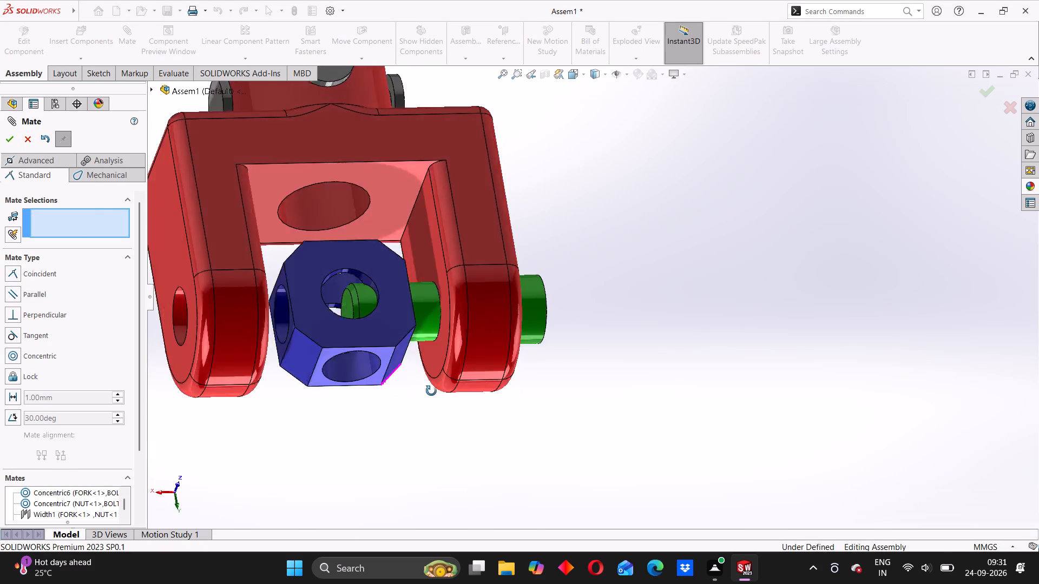
middle_click_drag(431, 391, 509, 374)
middle_click(543, 372)
middle_click_drag(543, 372, 484, 393)
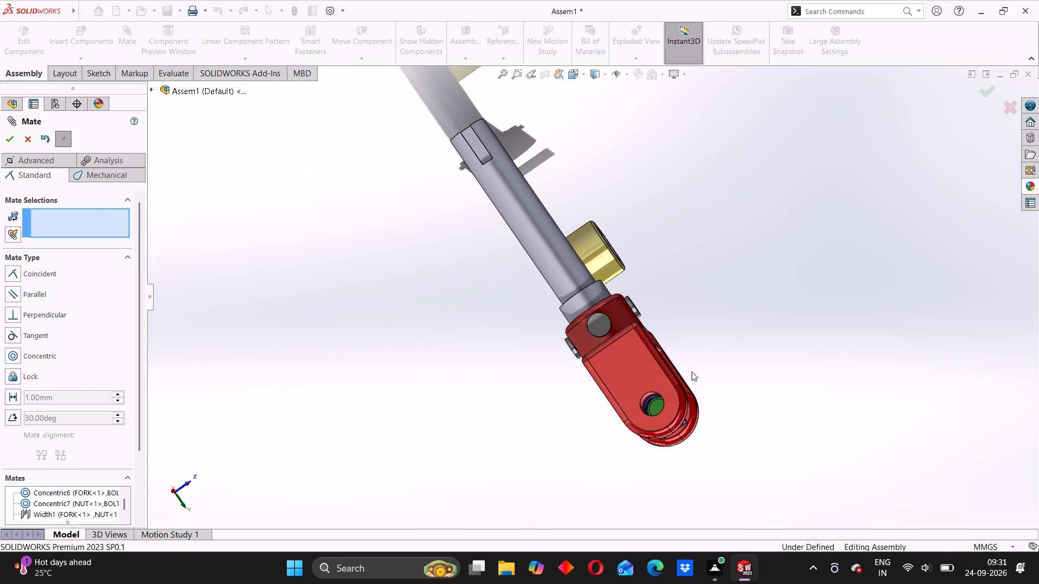
scroll(692, 371, "up", 3)
middle_click_drag(687, 383, 595, 390)
scroll(510, 371, "down", 4)
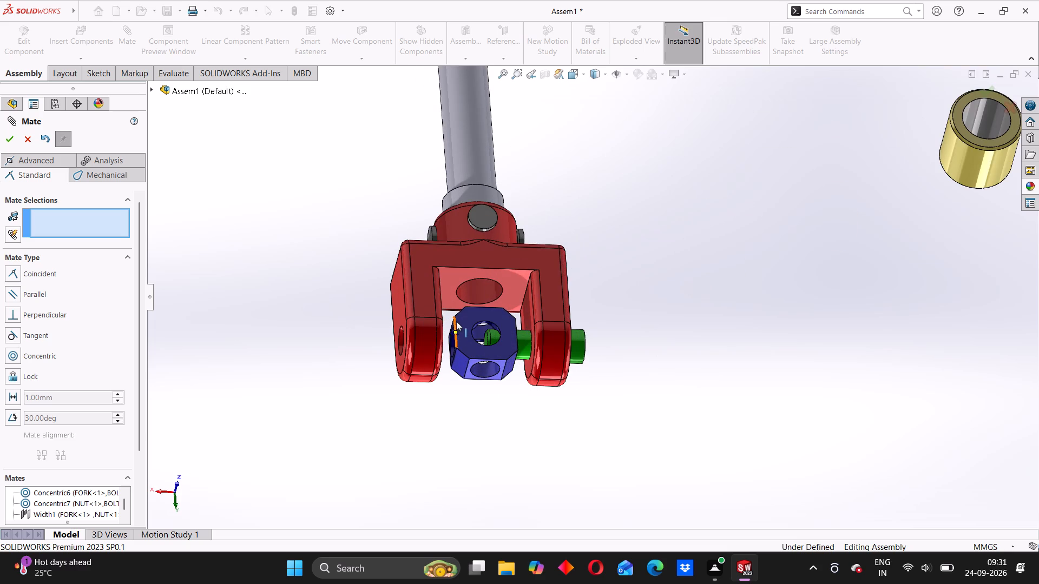
left_click_drag(463, 321, 472, 326)
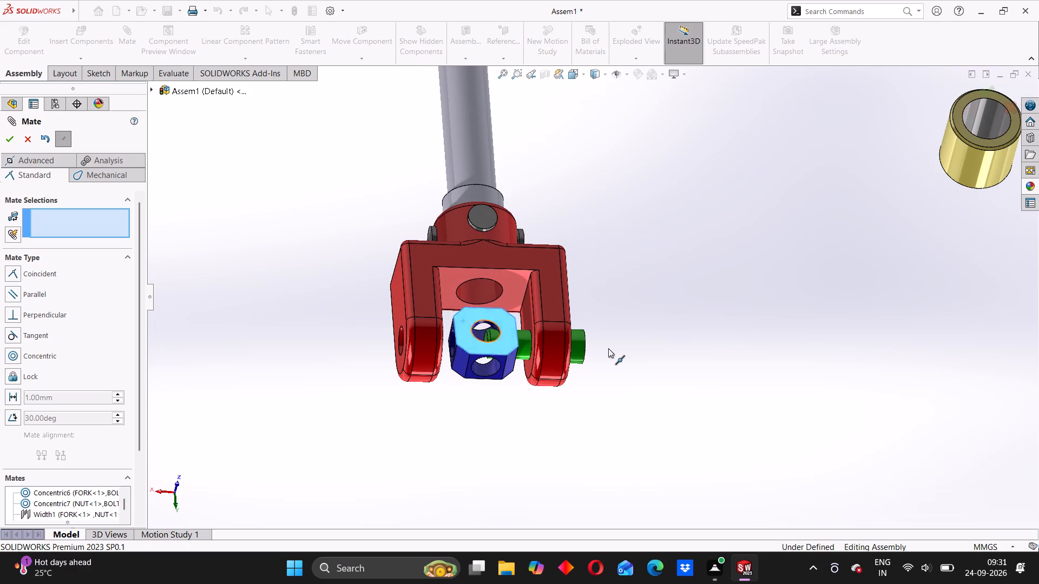
left_click_drag(587, 339, 587, 376)
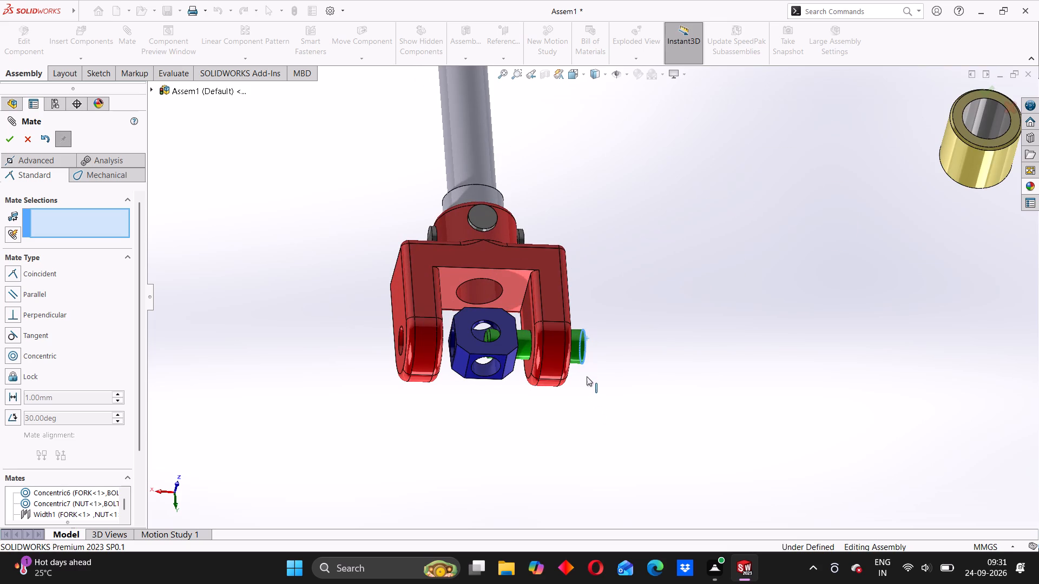
left_click_drag(587, 376, 580, 278)
left_click(601, 297)
scroll(503, 350, "down", 2)
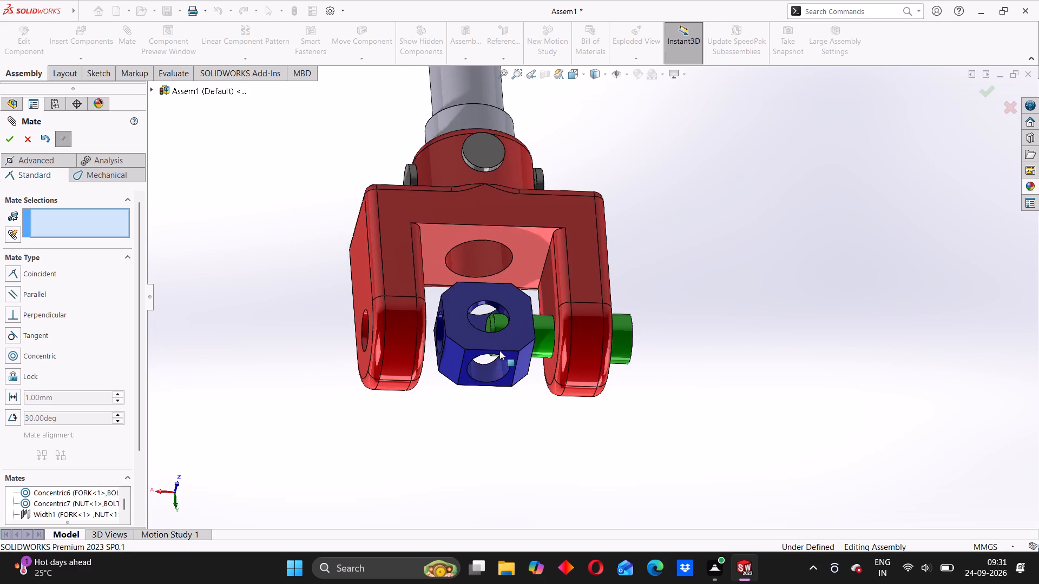
scroll(499, 350, "down", 3)
left_click_drag(450, 250, 453, 264)
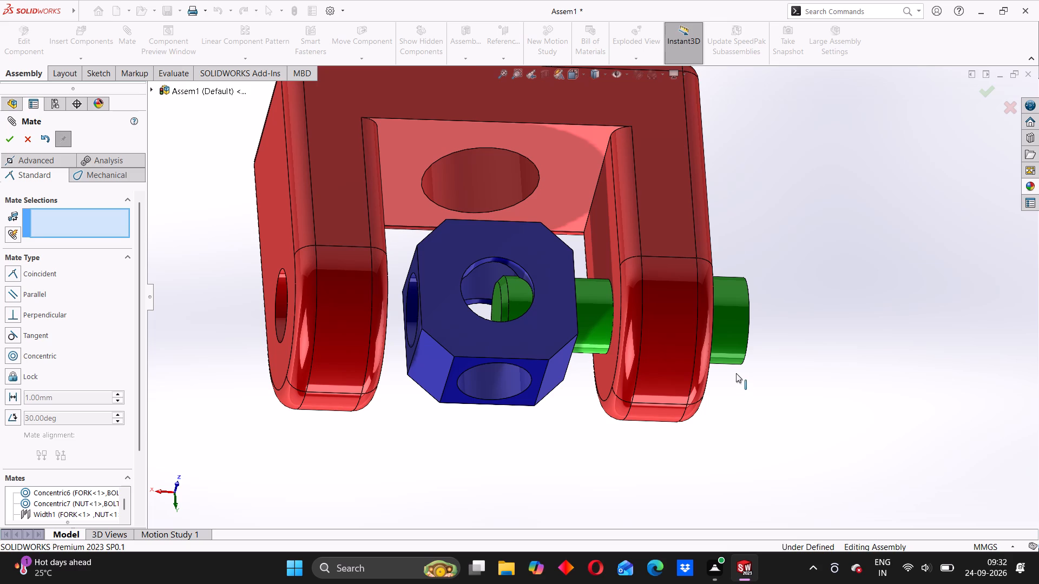
scroll(736, 356, "down", 3)
scroll(739, 357, "up", 3)
middle_click_drag(739, 368, 677, 383)
scroll(557, 375, "up", 4)
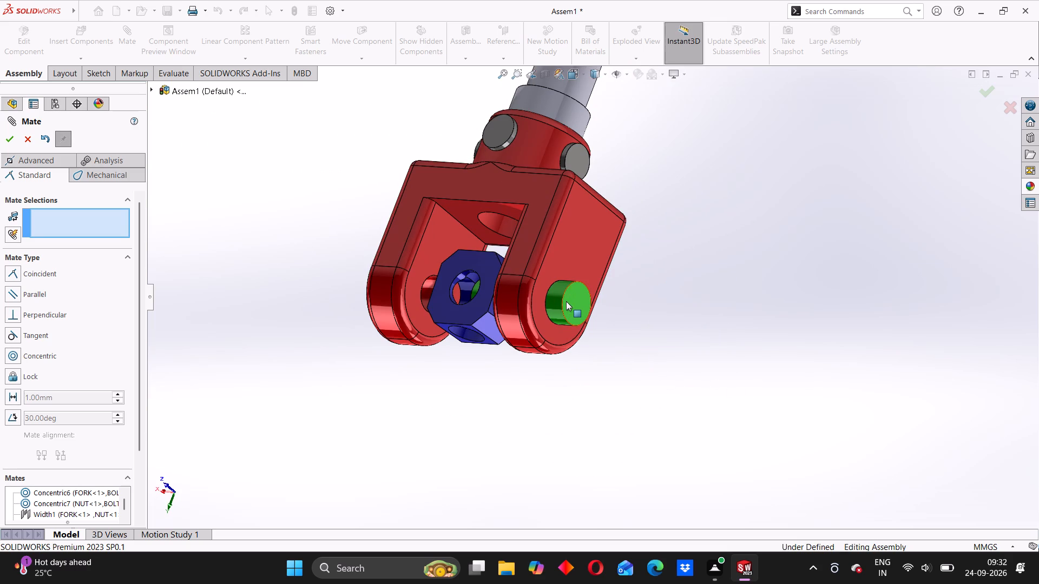
left_click_drag(558, 300, 471, 348, "ctrl")
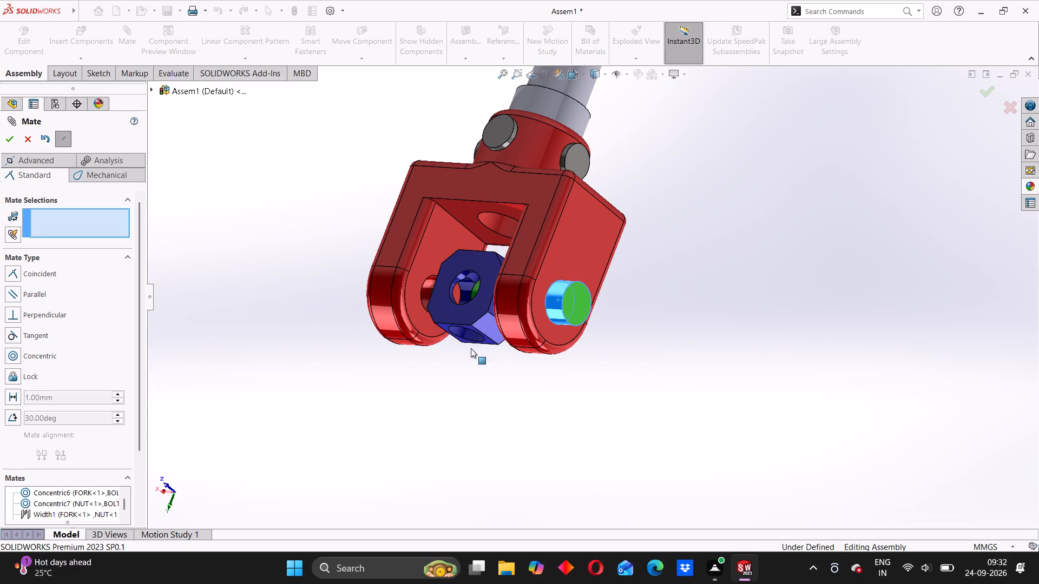
left_click_drag(471, 348, 438, 368, "ctrl")
left_click_drag(573, 302, 573, 304, "ctrl")
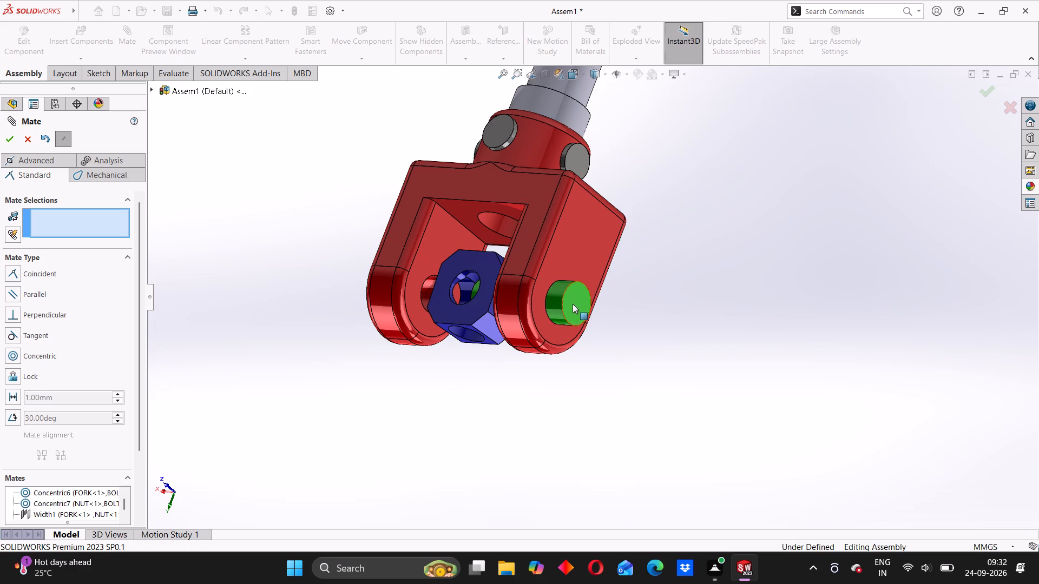
left_click_drag(573, 304, 481, 366, "ctrl")
left_click(29, 142)
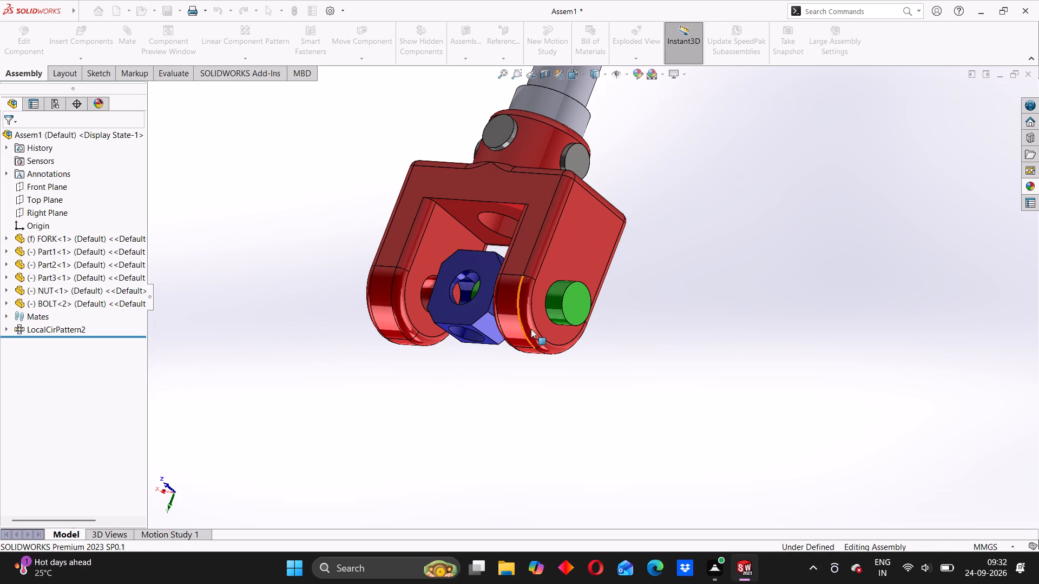
Copy the BOLT and place the copy outside the FORK's opposite arm, close to its empty hole.
left_click_drag(552, 301, 485, 413, "ctrl")
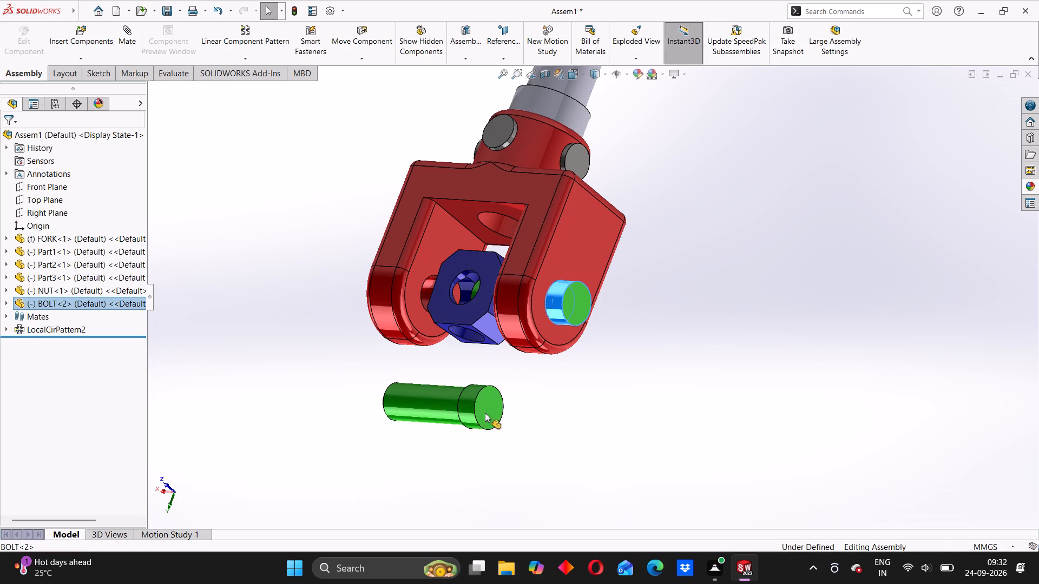
left_click_drag(485, 413, 271, 322, "ctrl")
scroll(278, 313, "down", 2)
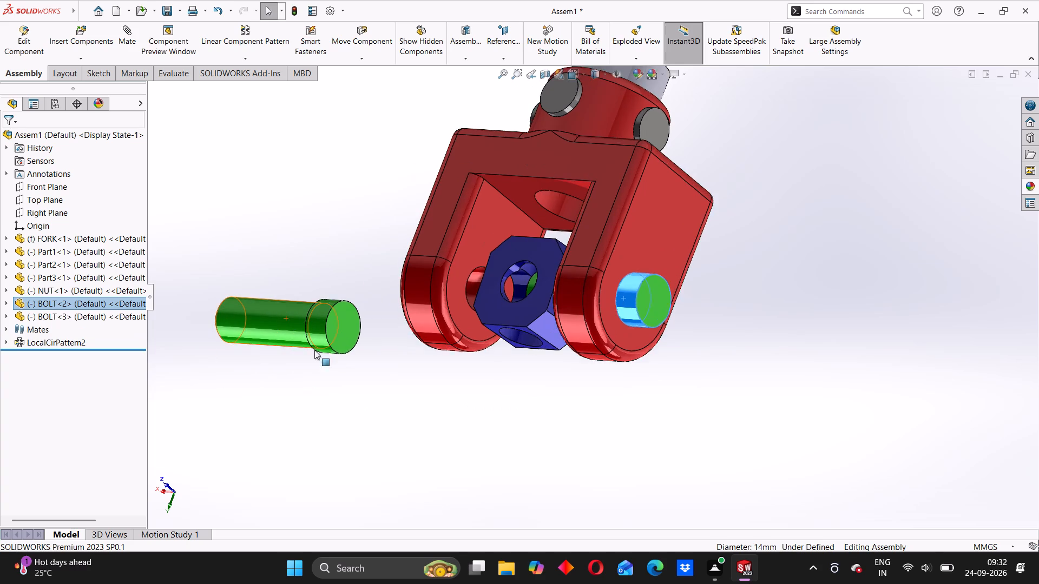
middle_click_drag(359, 390, 426, 395)
left_click_drag(341, 331, 293, 249)
scroll(317, 322, "down", 2)
left_click_drag(347, 249, 293, 243)
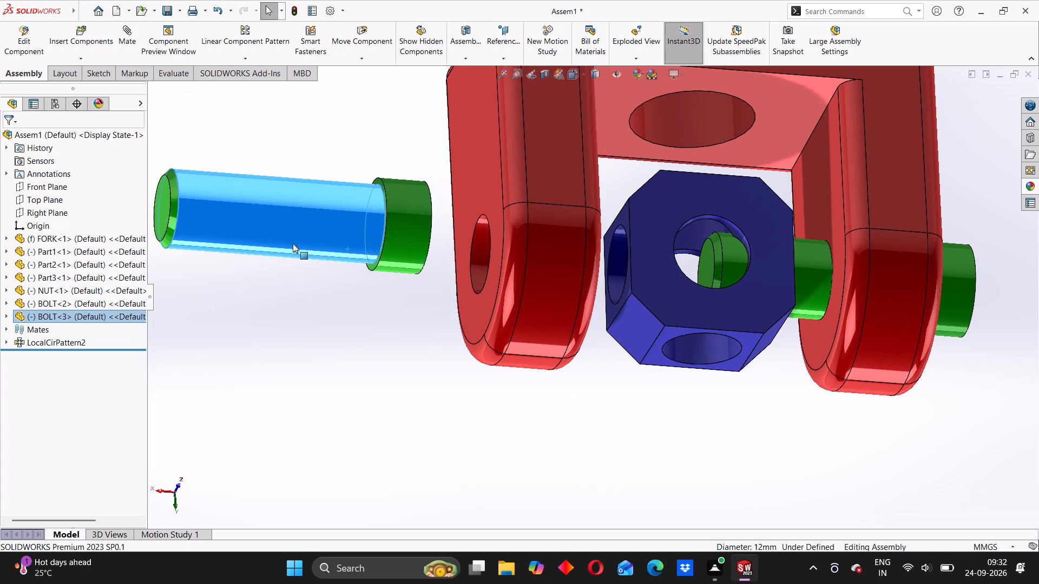
left_click_drag(293, 243, 292, 242)
scroll(345, 326, "up", 1)
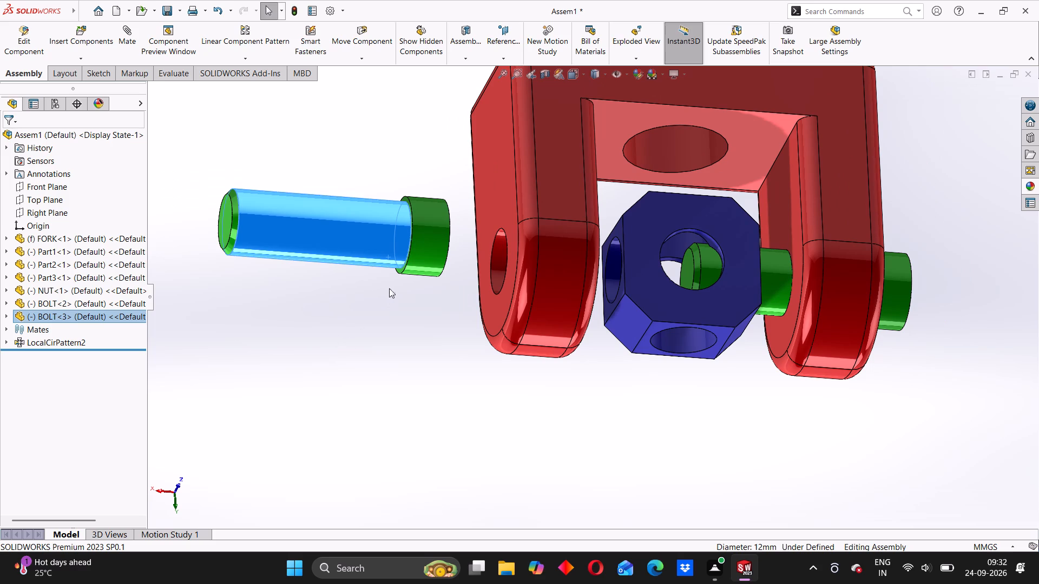
left_click_drag(363, 243, 360, 217)
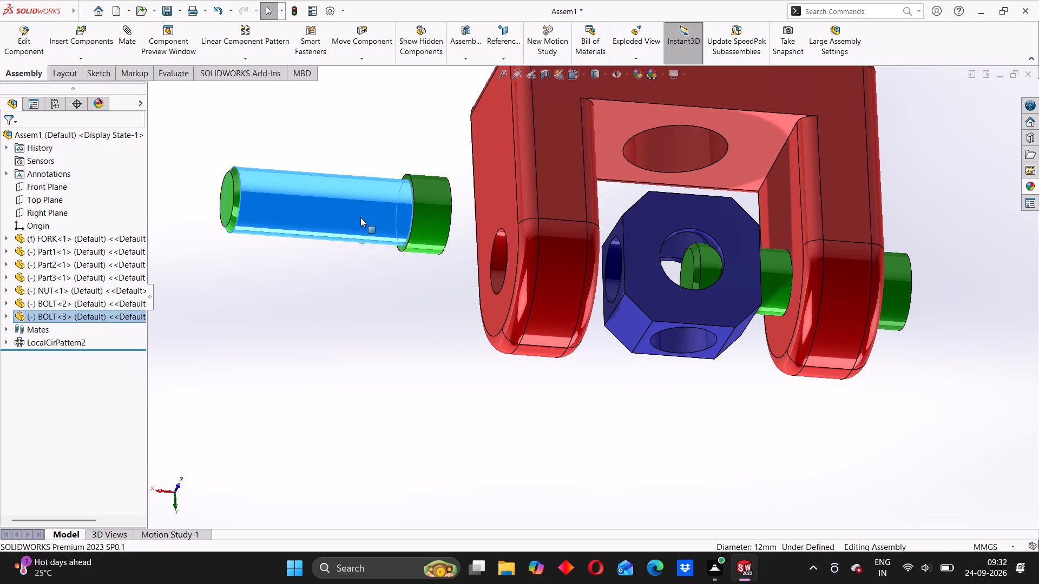
left_click_drag(360, 217, 346, 251)
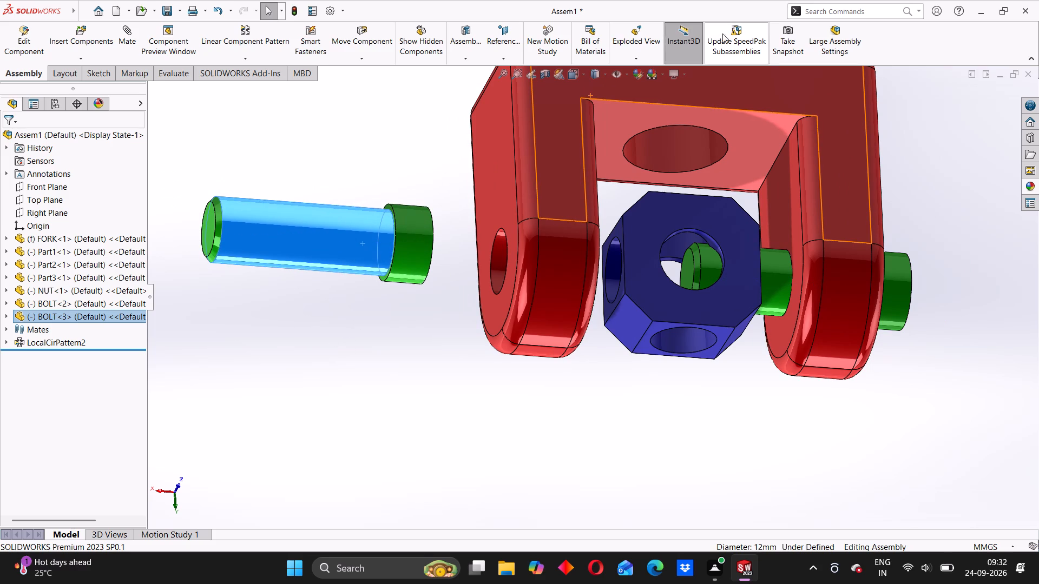
scroll(498, 375, "down", 2)
scroll(482, 371, "up", 2)
left_click_drag(448, 225, 445, 196)
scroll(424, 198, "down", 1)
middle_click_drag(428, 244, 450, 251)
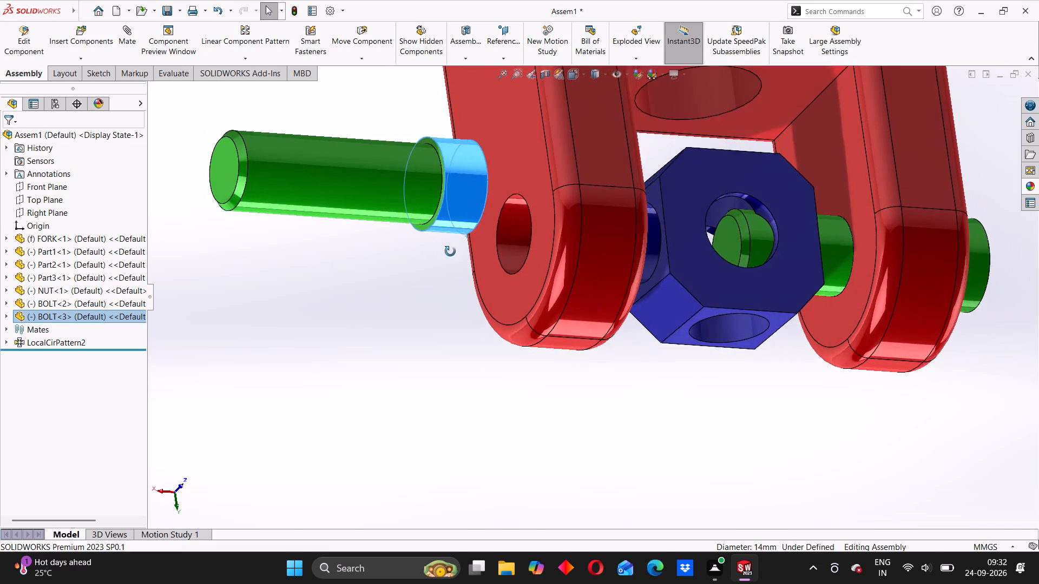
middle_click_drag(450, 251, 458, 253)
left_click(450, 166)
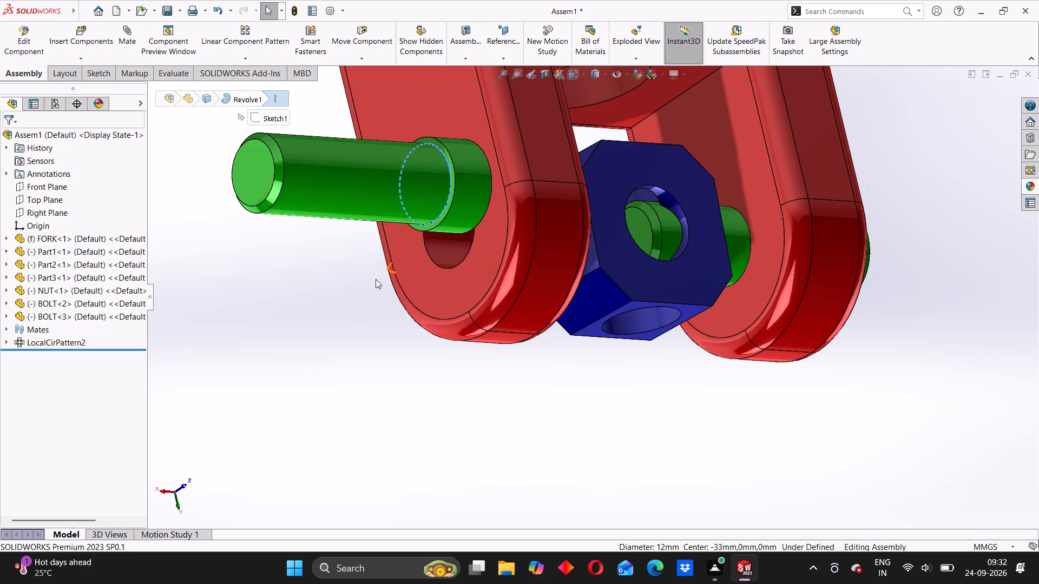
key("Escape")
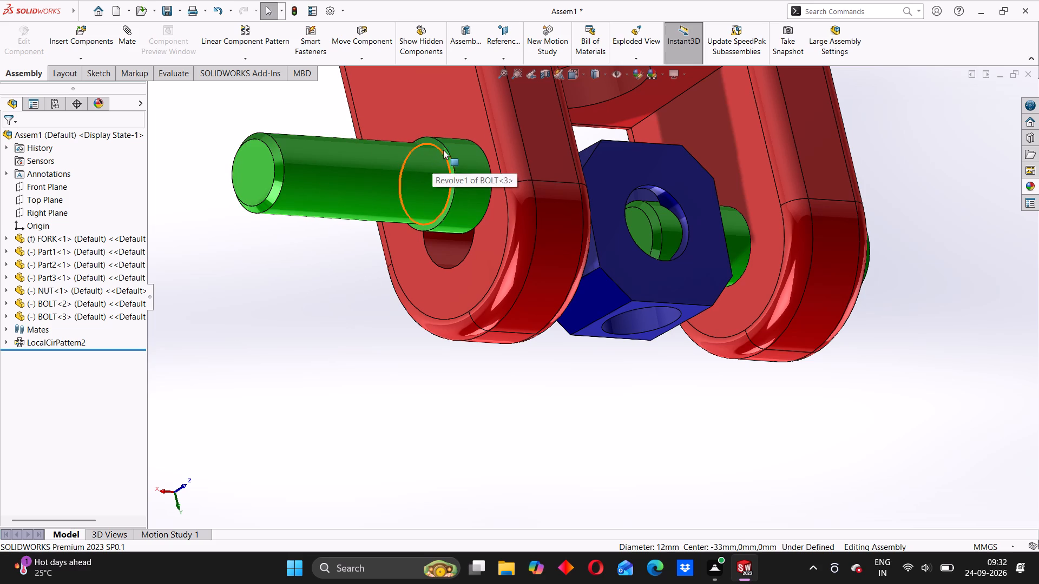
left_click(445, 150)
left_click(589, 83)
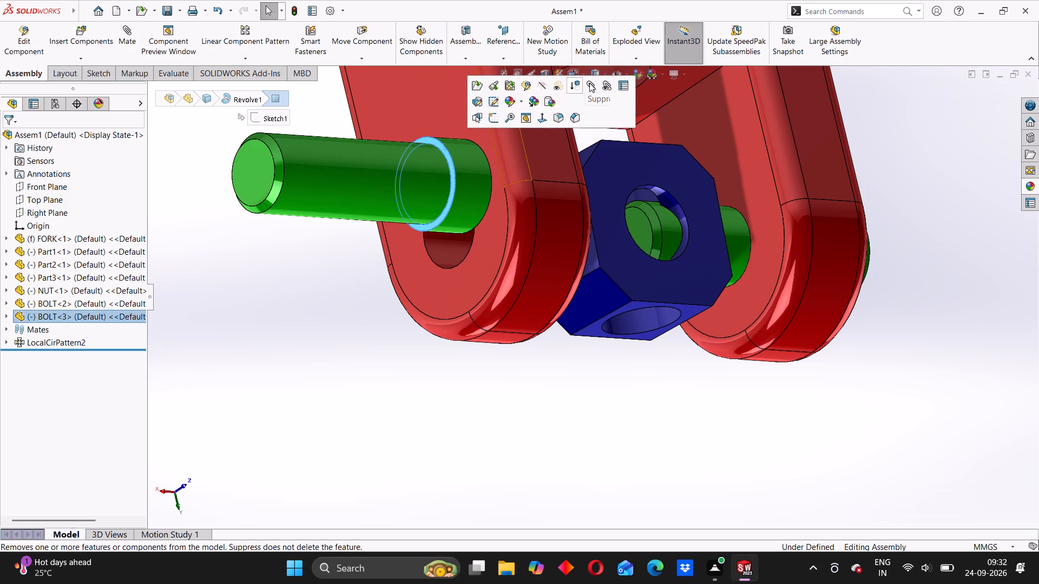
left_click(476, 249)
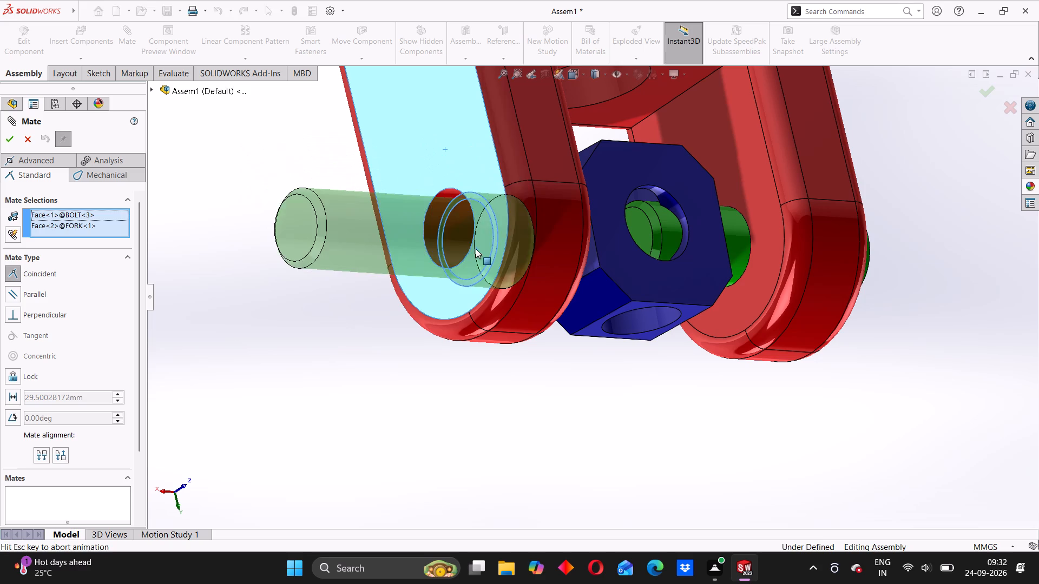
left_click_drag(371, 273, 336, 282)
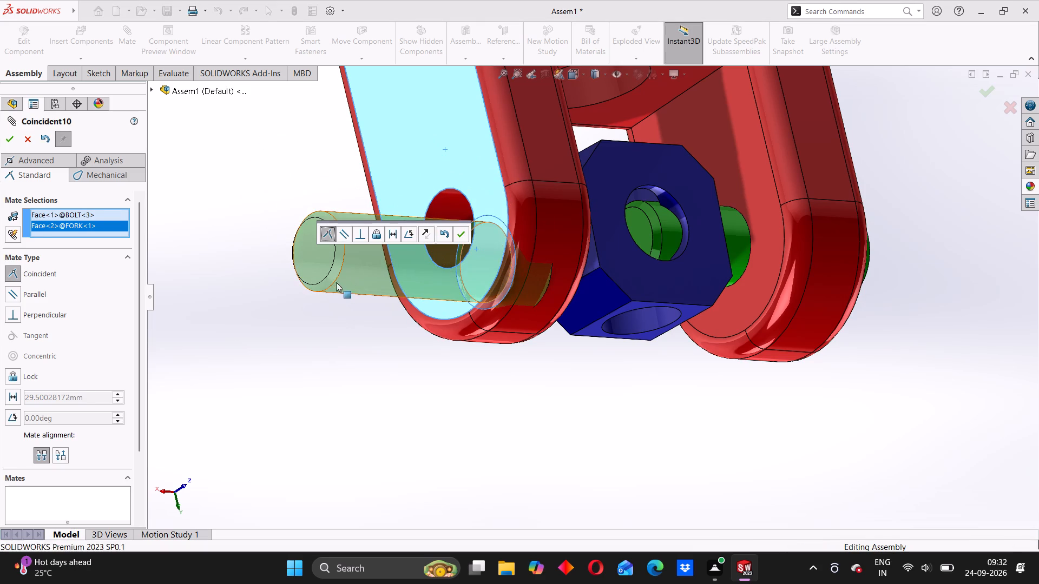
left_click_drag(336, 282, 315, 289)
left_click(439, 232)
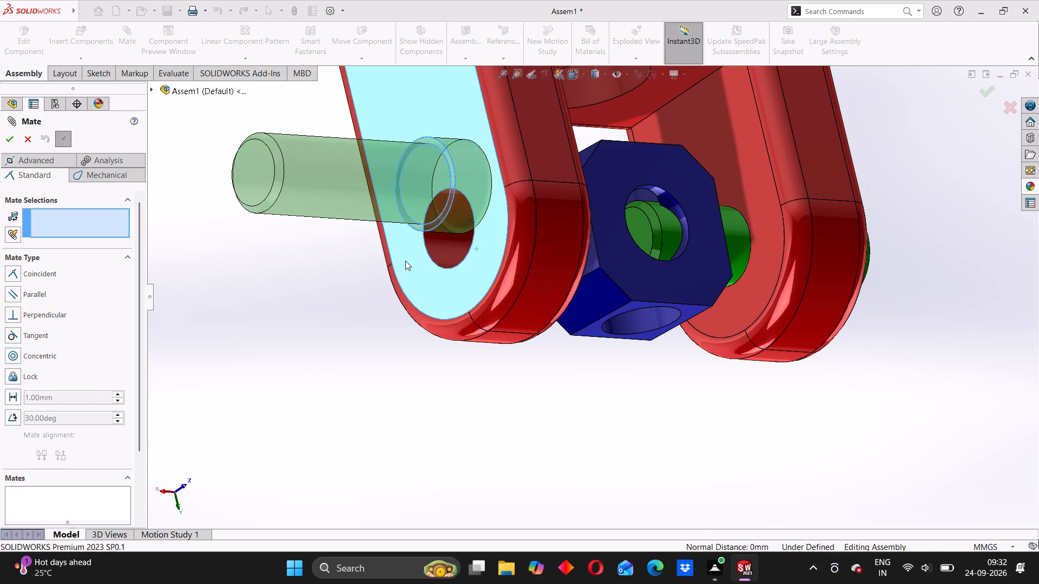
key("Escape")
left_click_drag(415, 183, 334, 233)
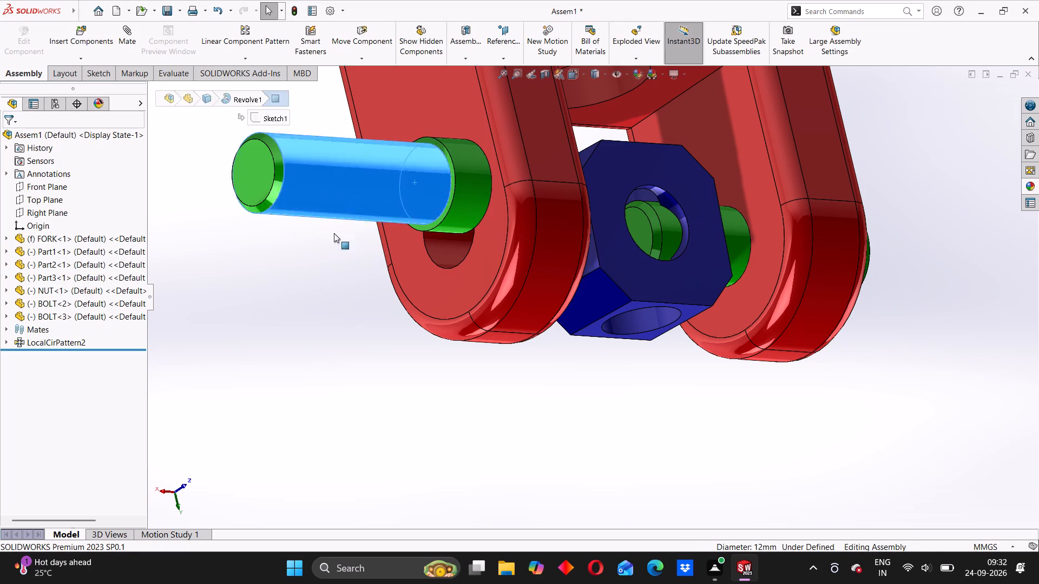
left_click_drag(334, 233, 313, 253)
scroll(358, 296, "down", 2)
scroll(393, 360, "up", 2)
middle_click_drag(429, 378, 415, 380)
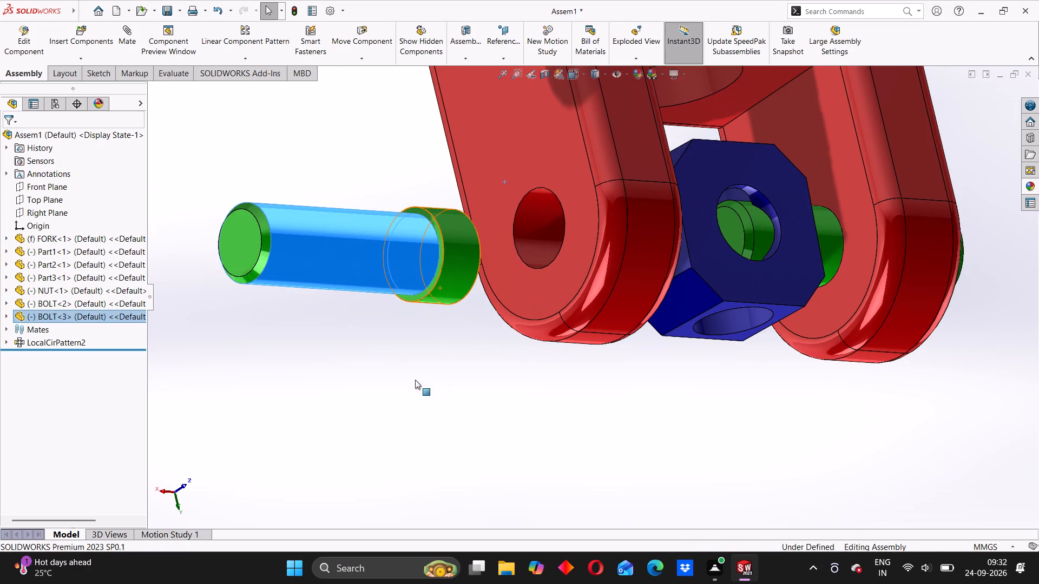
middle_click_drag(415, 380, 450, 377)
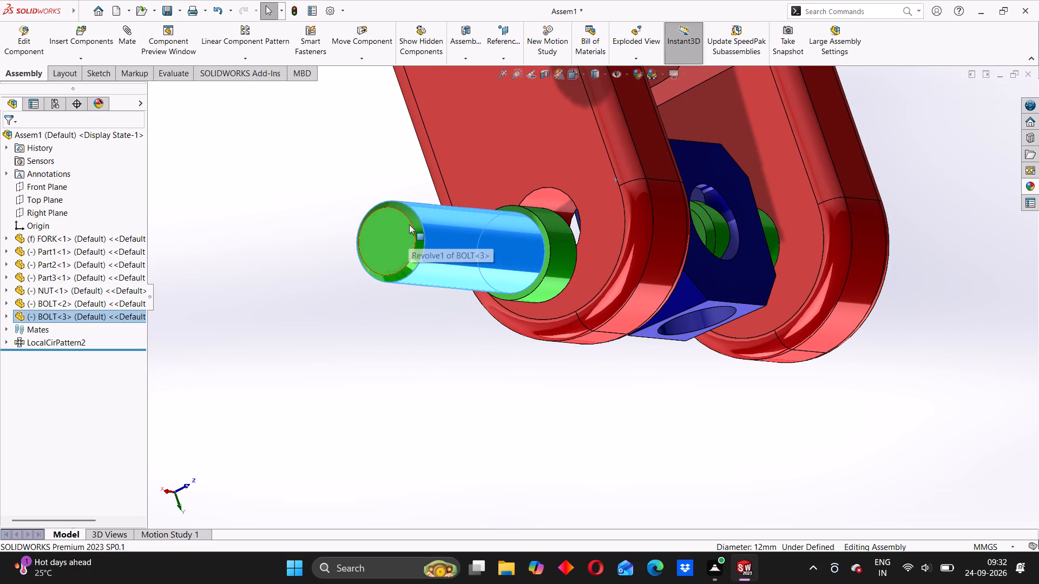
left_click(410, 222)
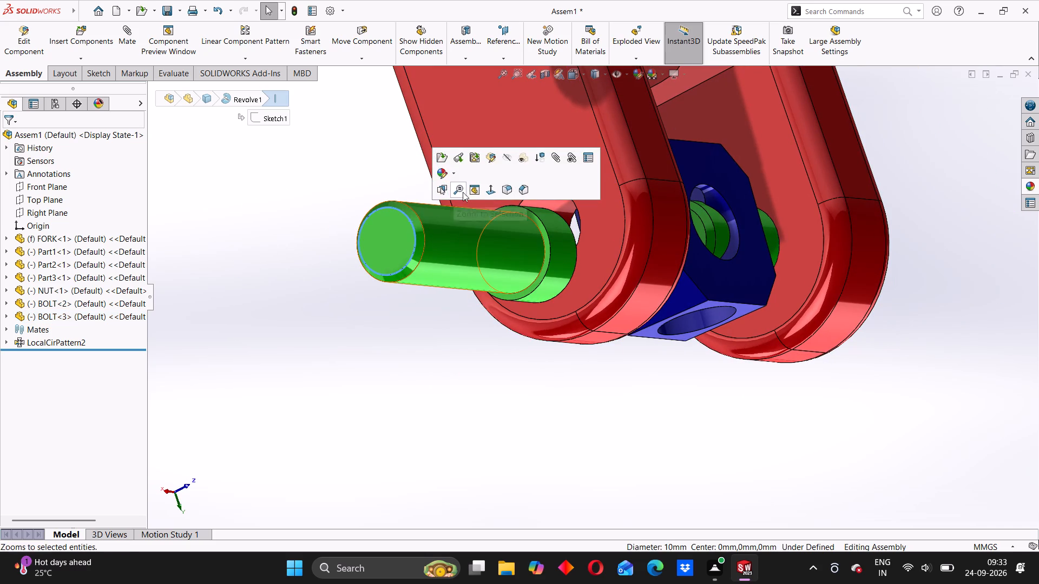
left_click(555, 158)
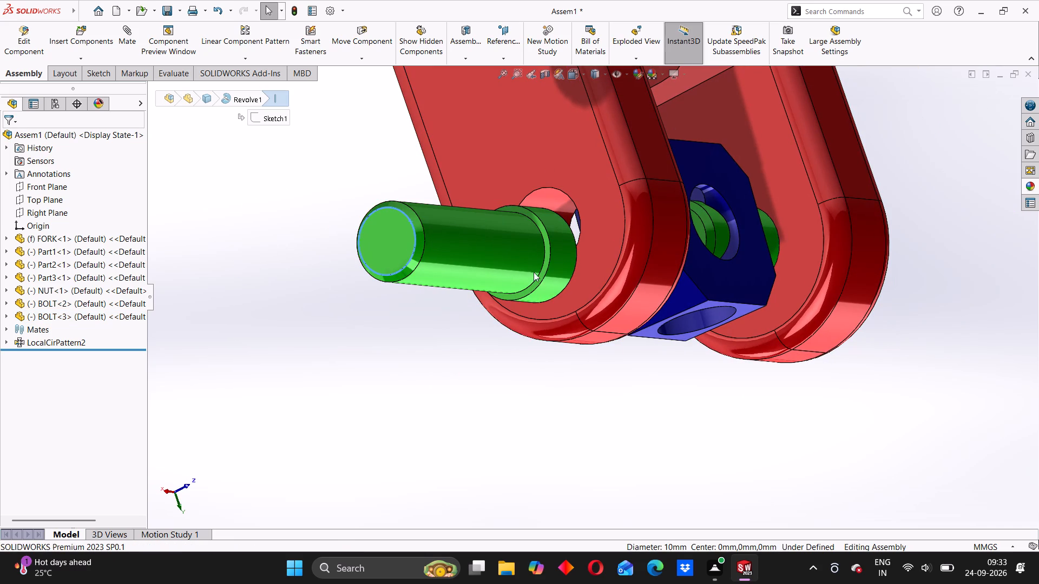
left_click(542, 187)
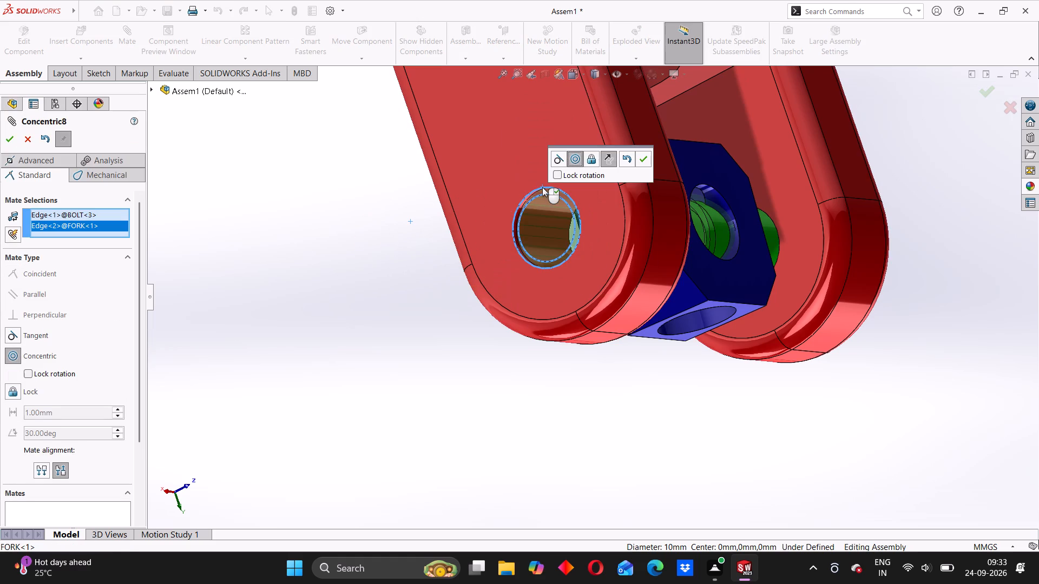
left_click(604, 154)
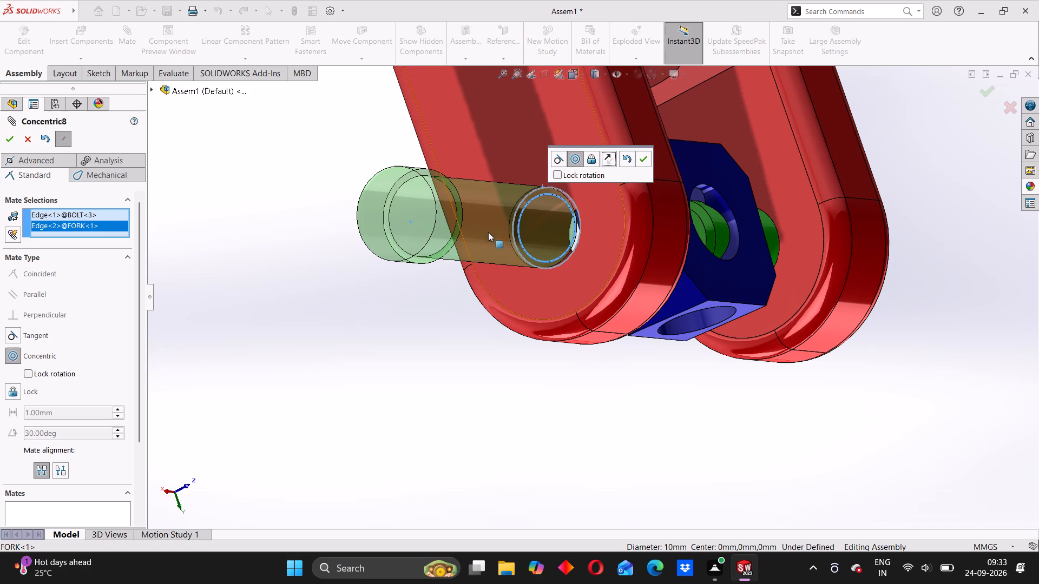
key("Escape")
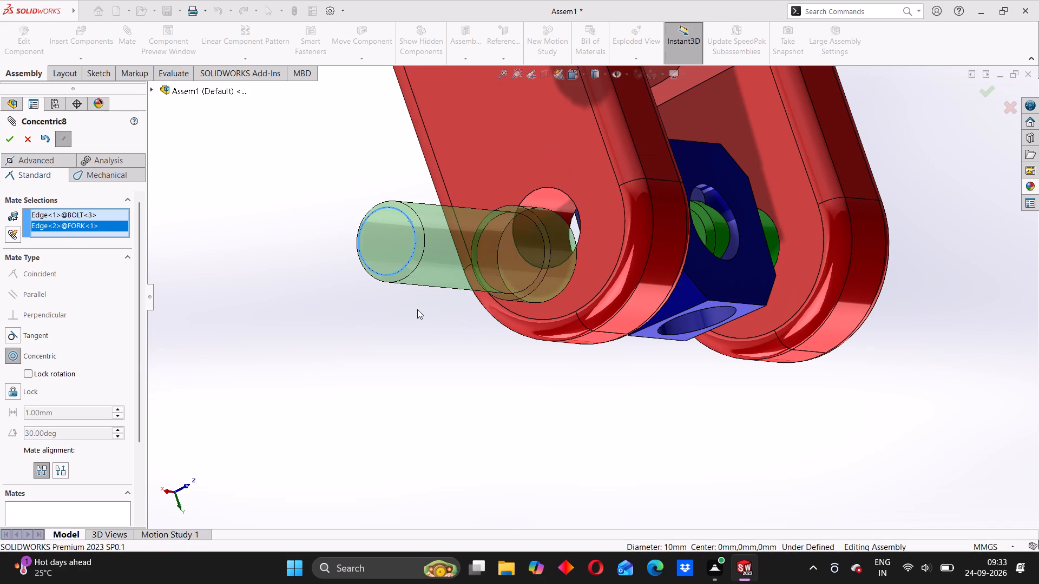
Add a concentric mate between the copied BOLT's shank and the FORK arm's empty hole, flipping the alignment so the shank points inward.
left_click(445, 247)
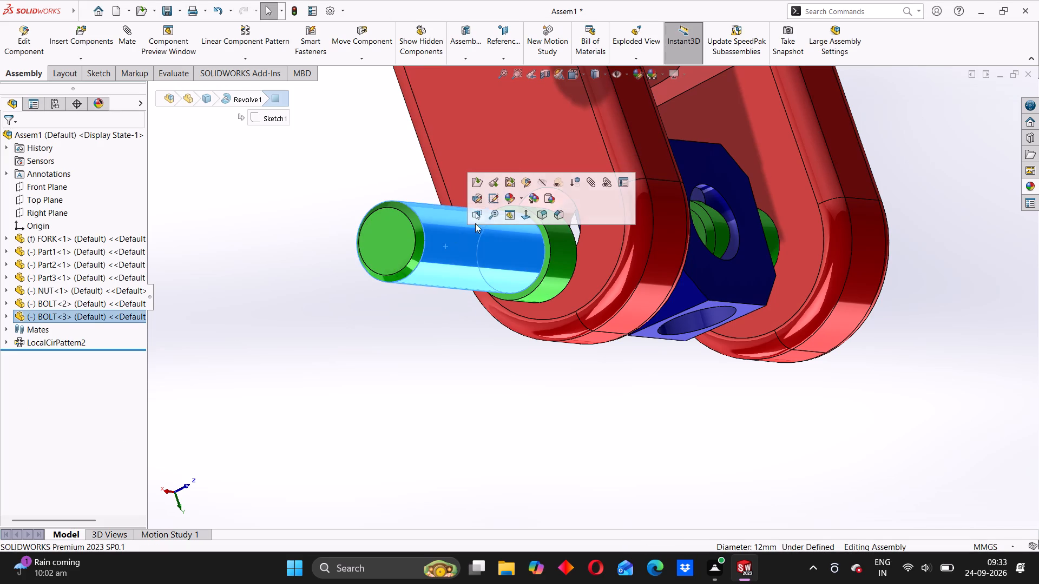
left_click_drag(449, 236, 276, 213)
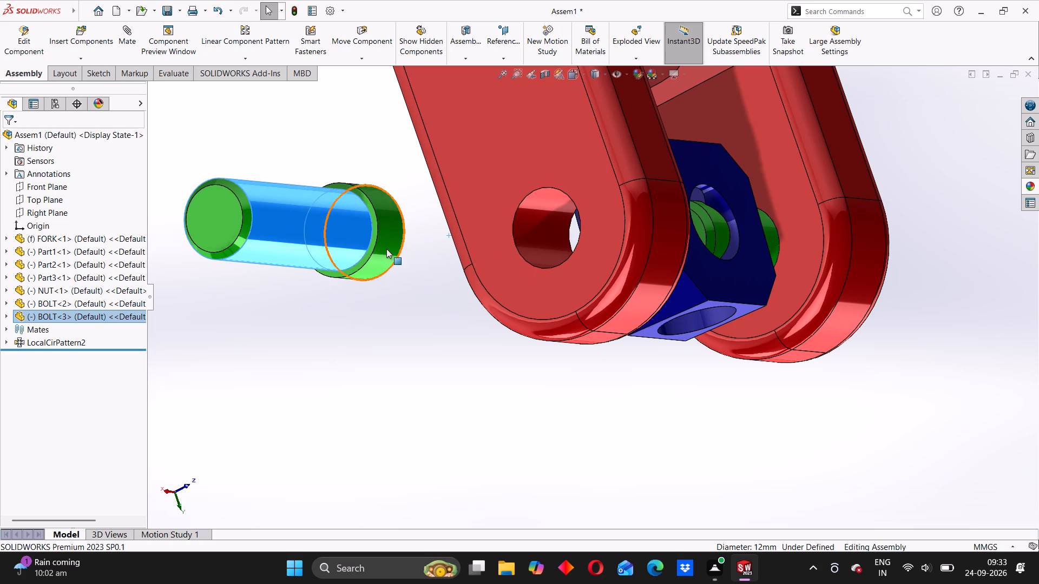
right_click(308, 220)
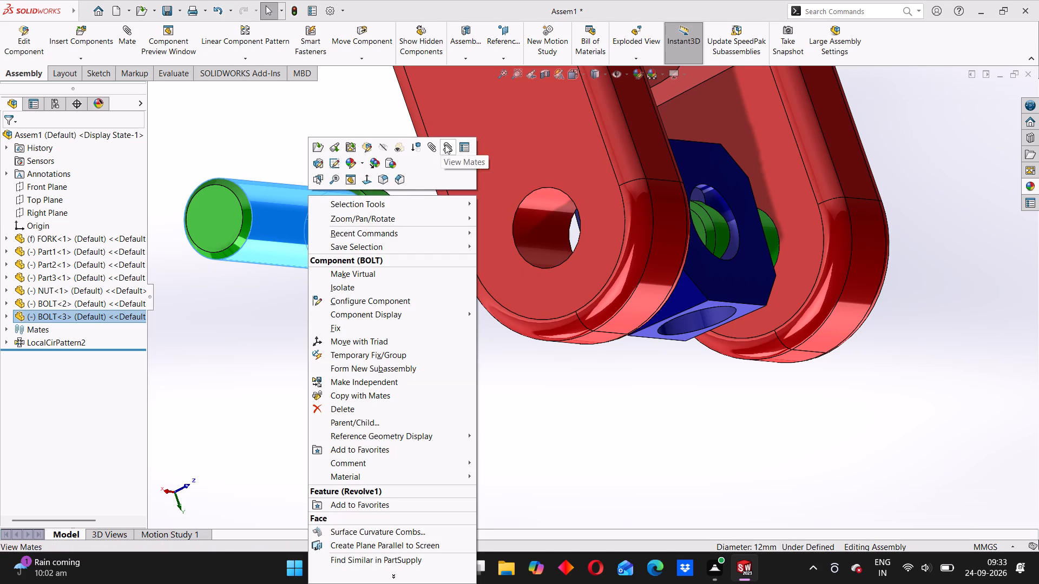
left_click(430, 151)
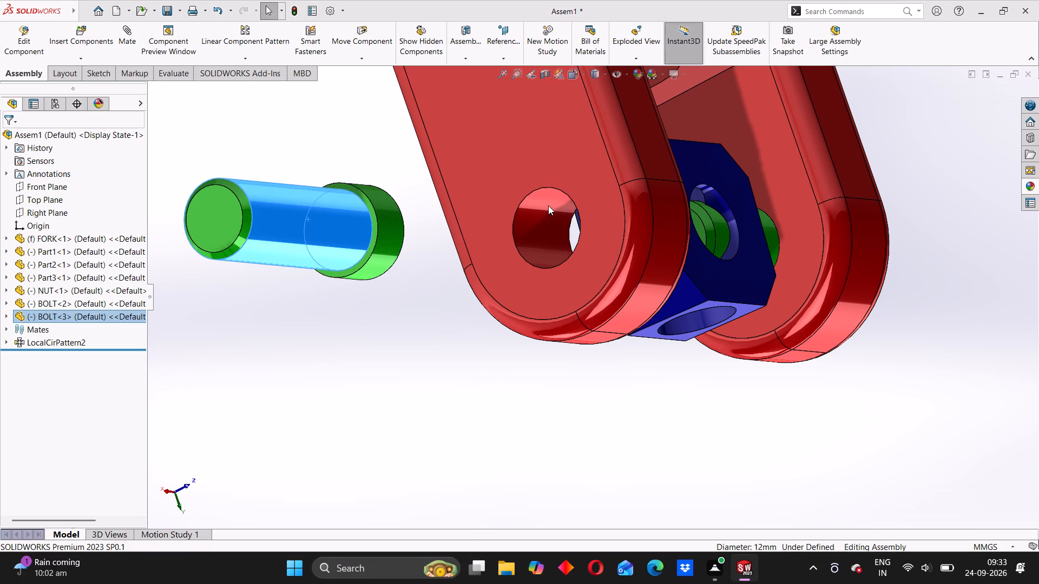
left_click(537, 216)
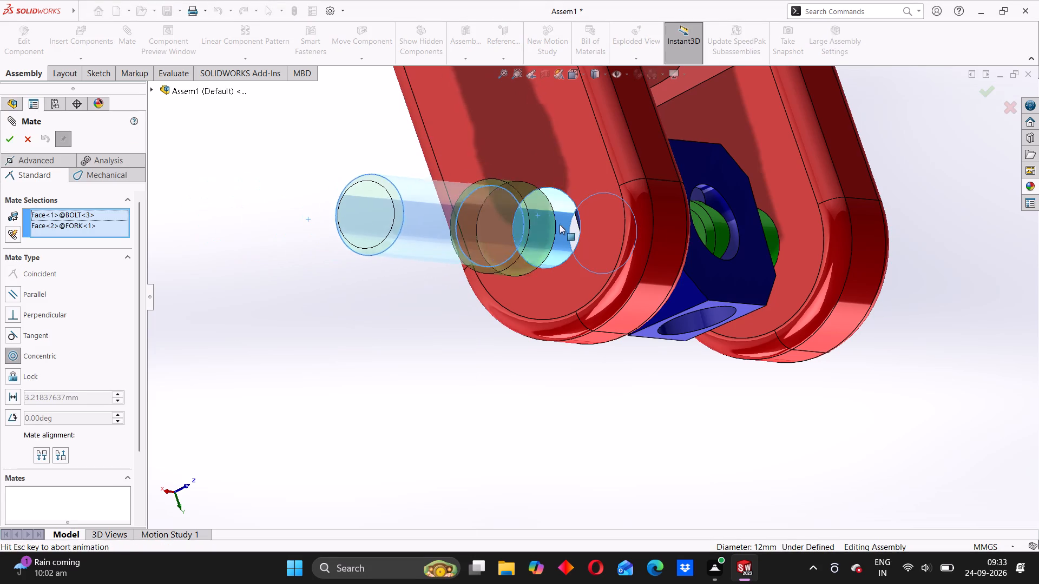
left_click(462, 200)
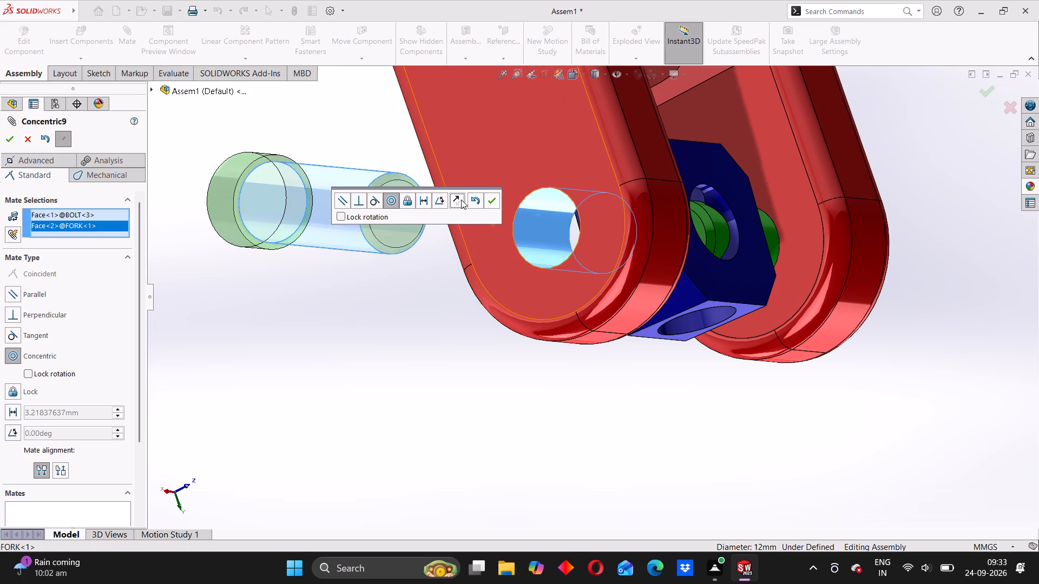
left_click(490, 201)
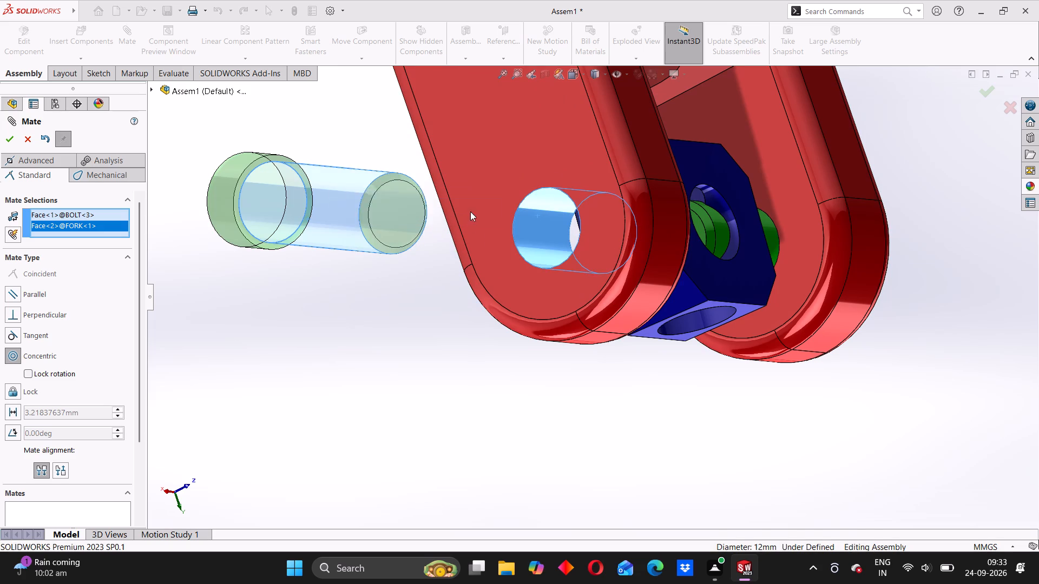
Add a second concentric mate between the copied BOLT's shank and the same FORK hole.
left_click(349, 209)
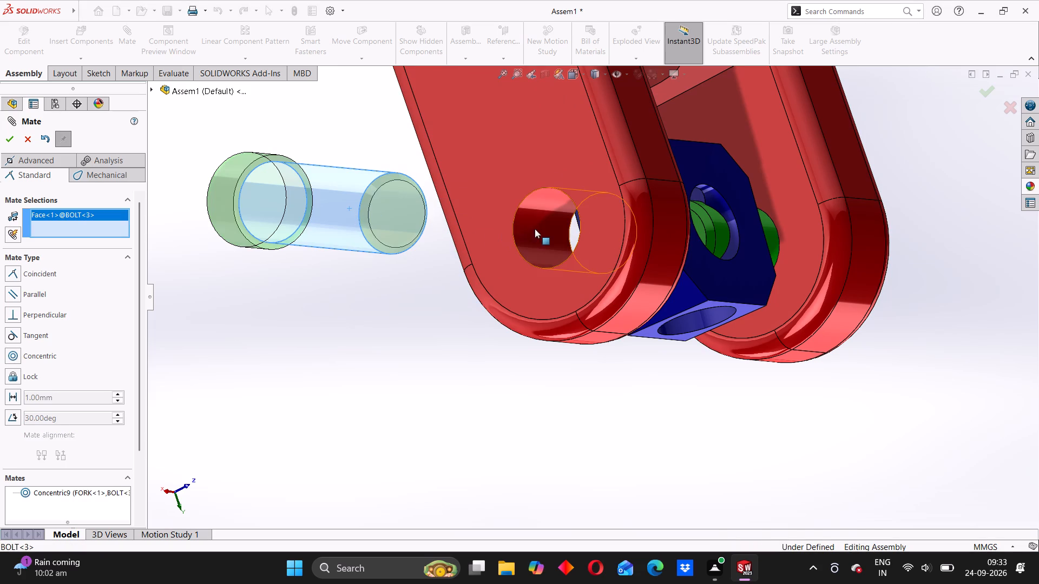
left_click(546, 211)
left_click(714, 178)
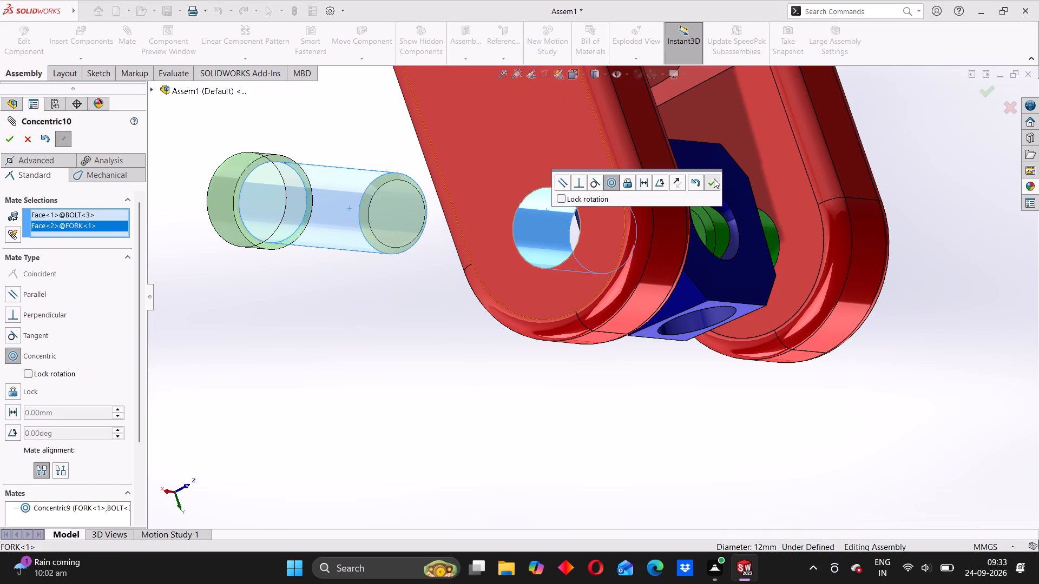
Add a coincident mate between the underside of the copied BOLT's head and the outer face of the adjacent FORK arm.
scroll(428, 239, "down", 1)
middle_click_drag(432, 251, 320, 278)
scroll(318, 261, "up", 1)
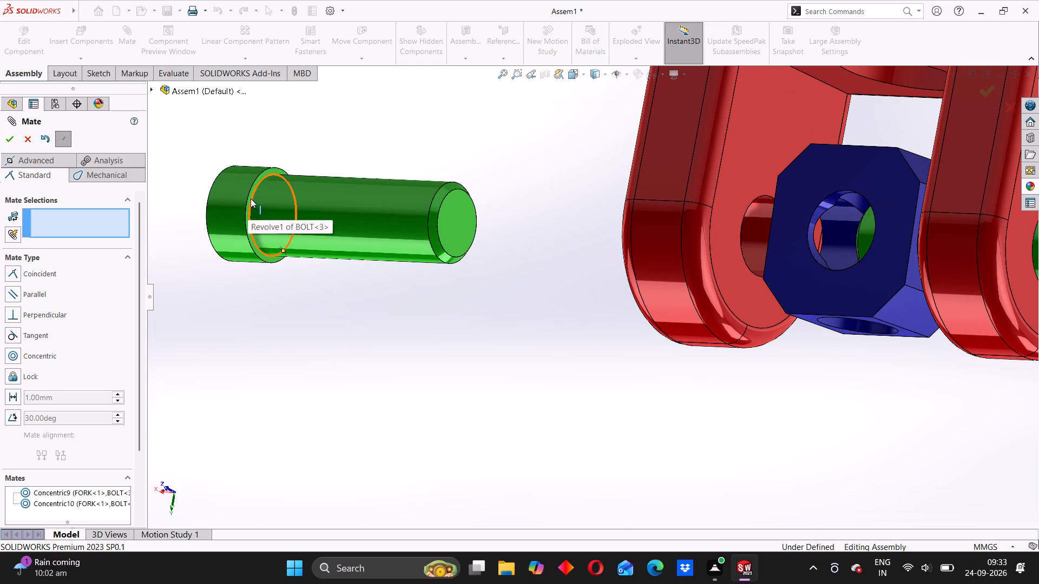
scroll(251, 198, "down", 5)
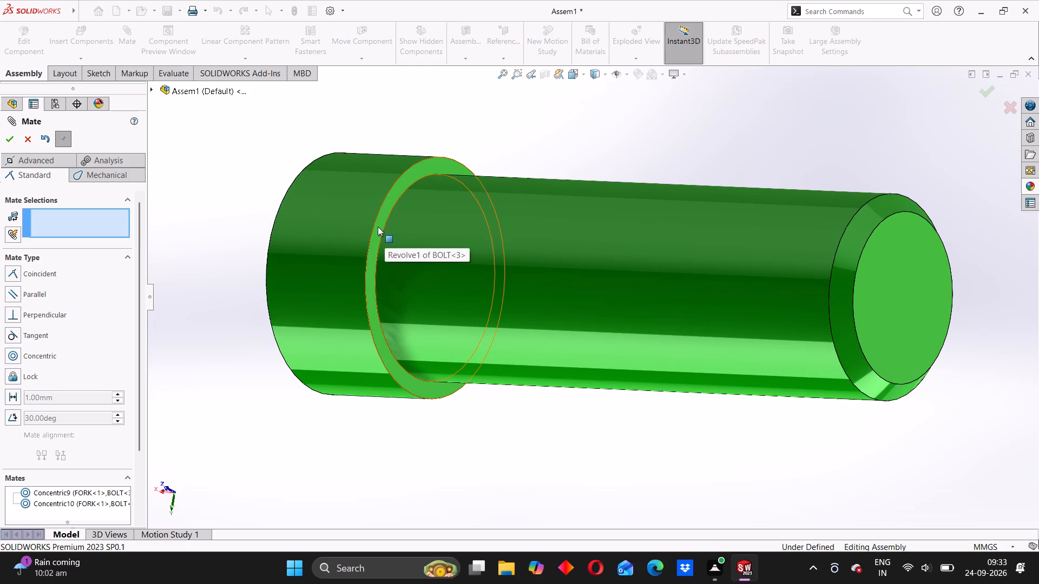
left_click(378, 227)
scroll(503, 319, "up", 5)
scroll(732, 377, "up", 2)
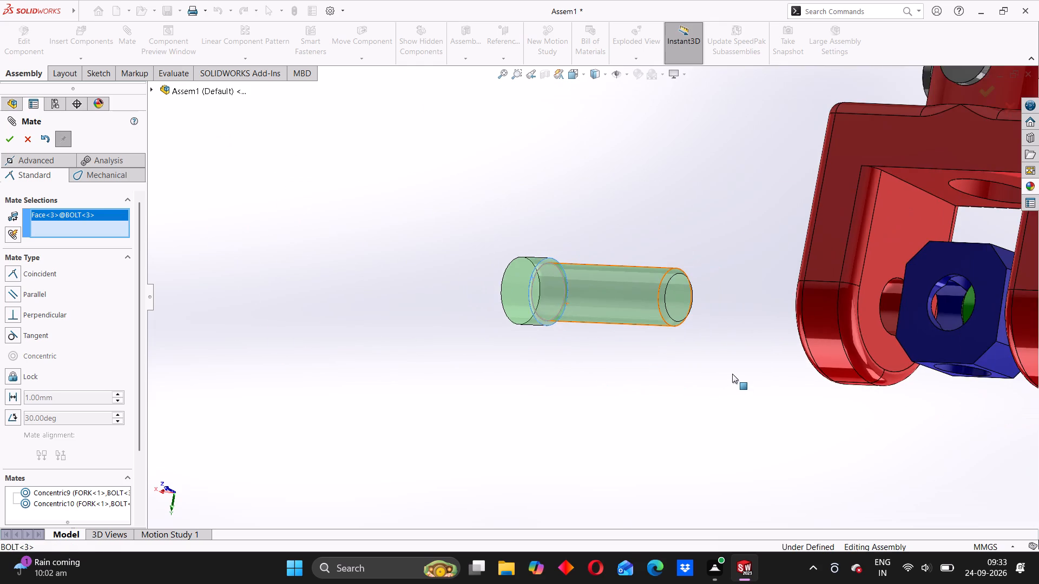
scroll(726, 369, "up", 1)
middle_click_drag(726, 369, 808, 372)
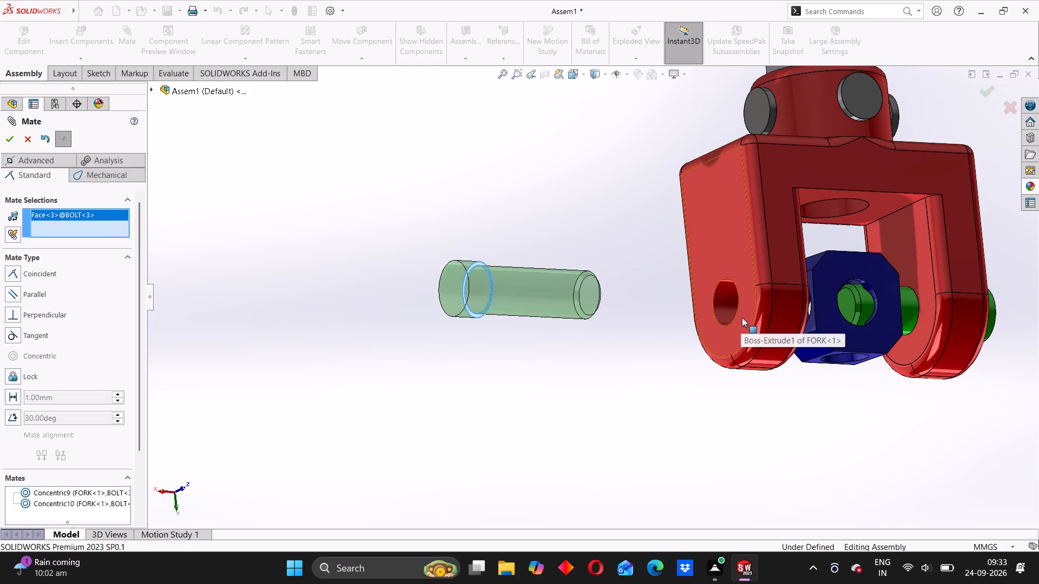
left_click(741, 317)
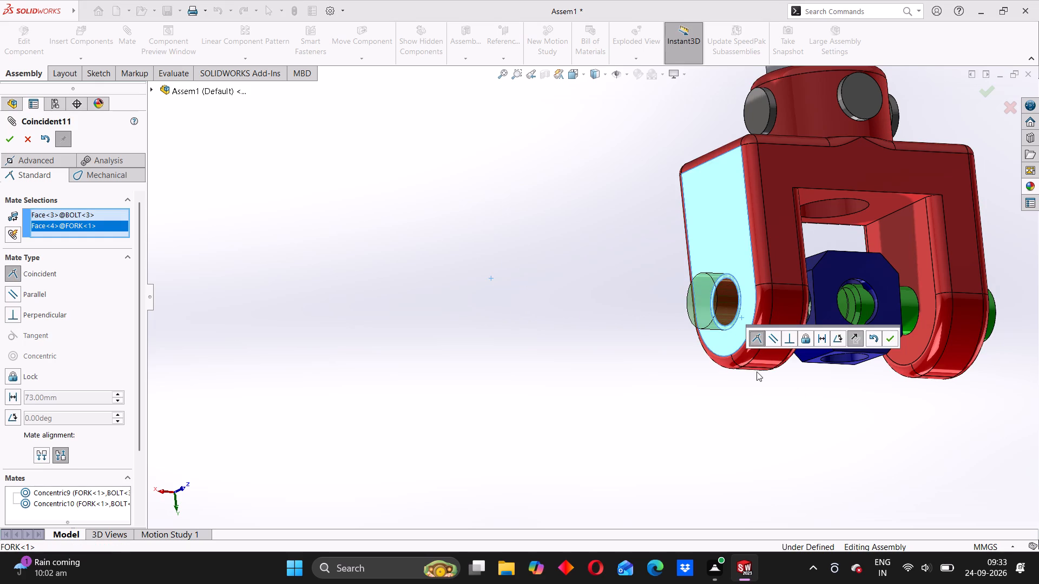
left_click(891, 339)
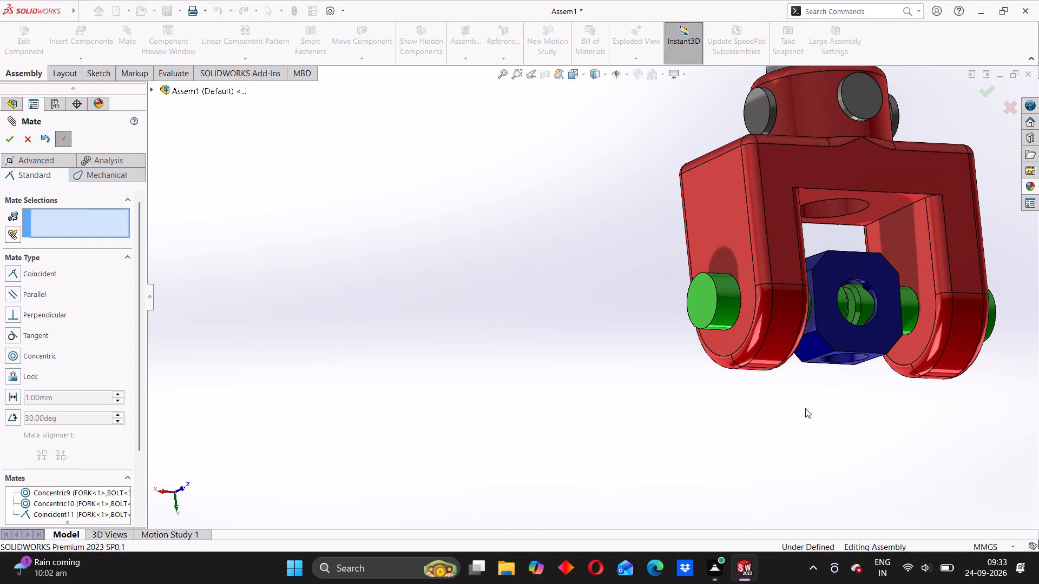
Inspect the joint with both BOLTs in place and test the NUT's rotation between the FORK arms.
middle_click_drag(782, 415, 731, 406)
scroll(814, 332, "down", 1)
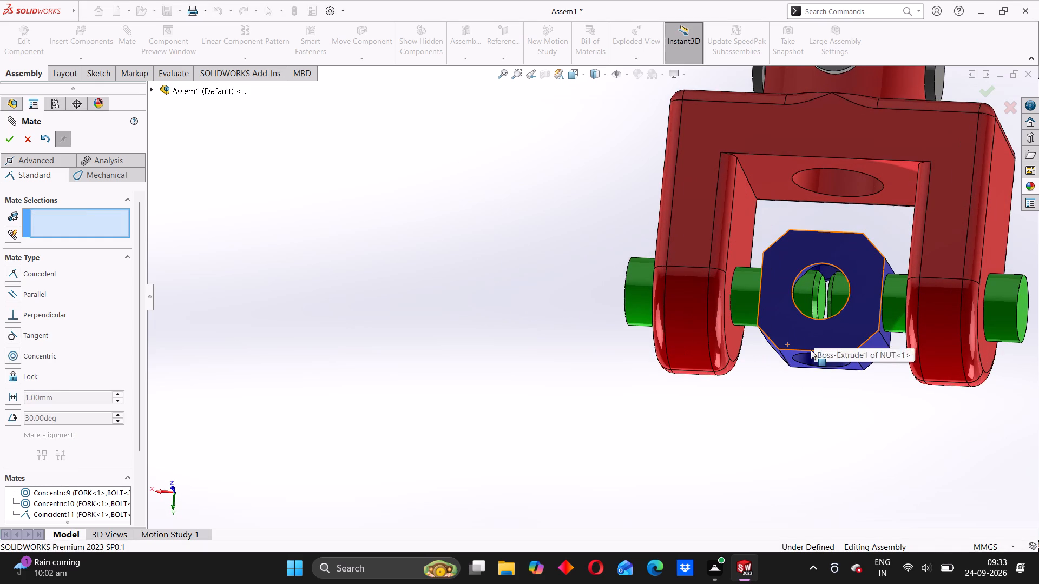
scroll(811, 350, "up", 2)
left_click_drag(746, 327, 747, 328)
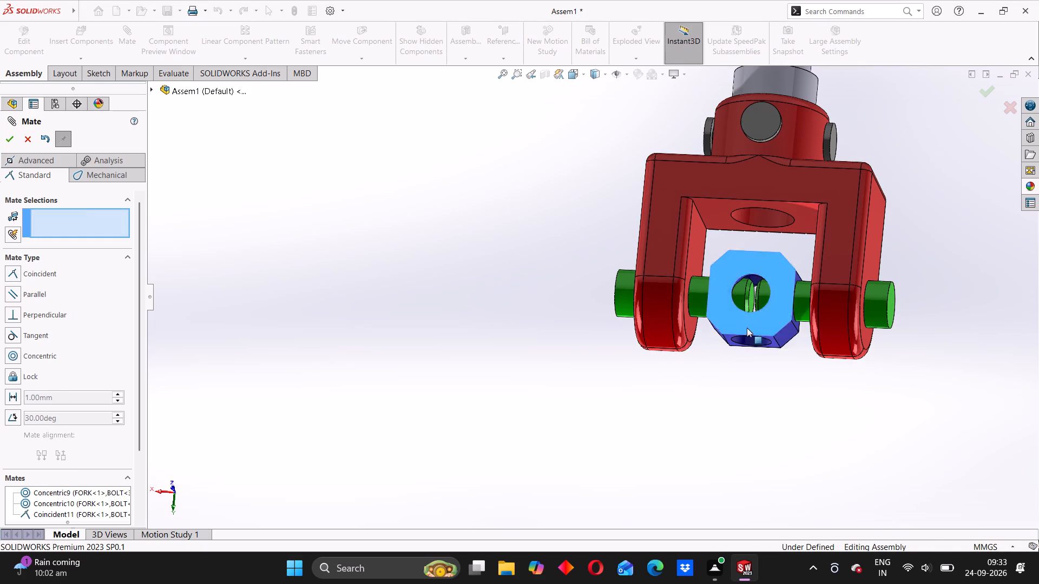
left_click_drag(747, 328, 753, 344)
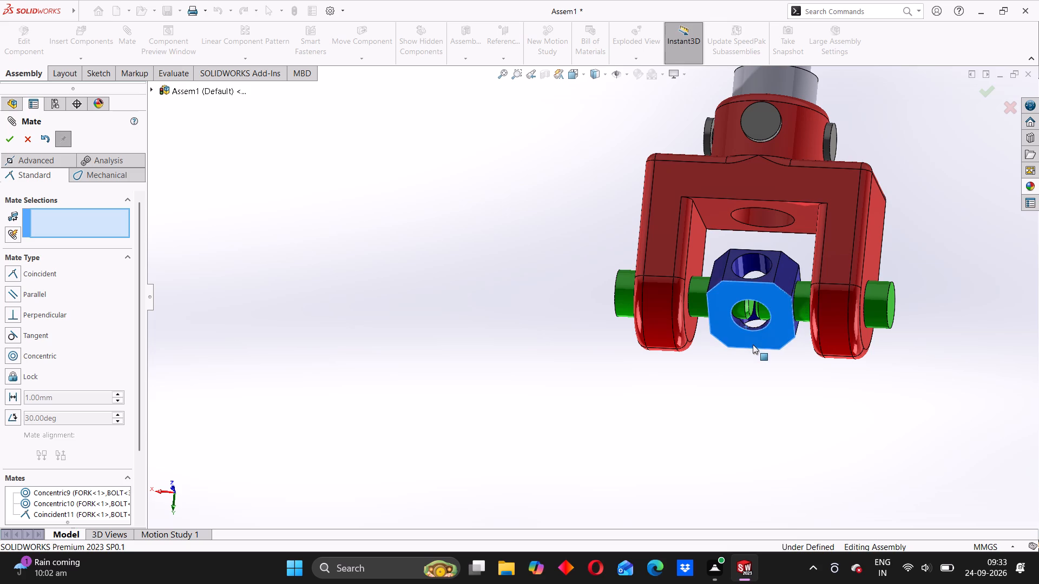
left_click_drag(753, 344, 779, 286)
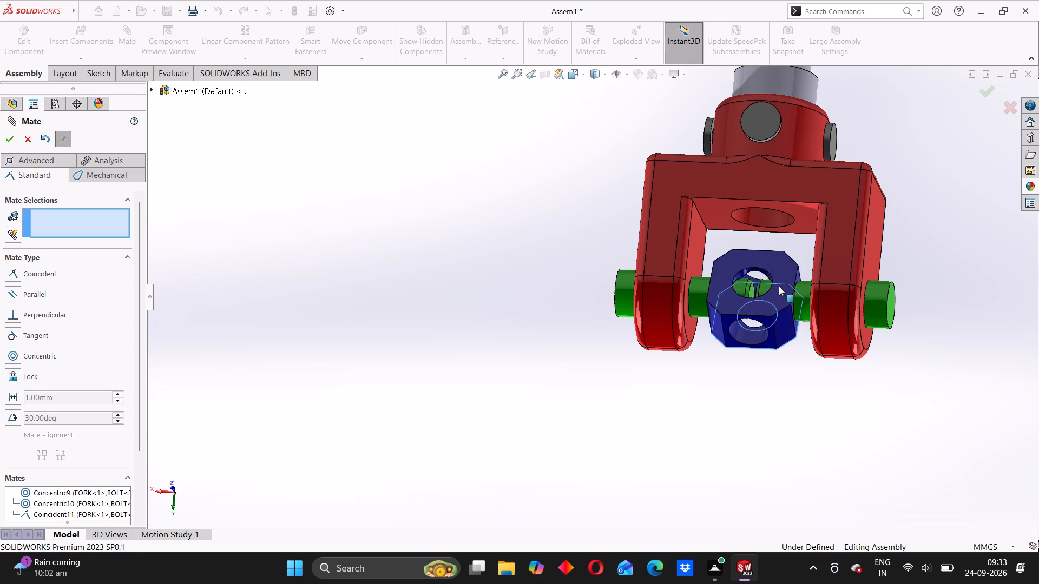
left_click_drag(779, 286, 781, 268)
left_click(752, 396)
middle_click_drag(764, 393, 775, 364)
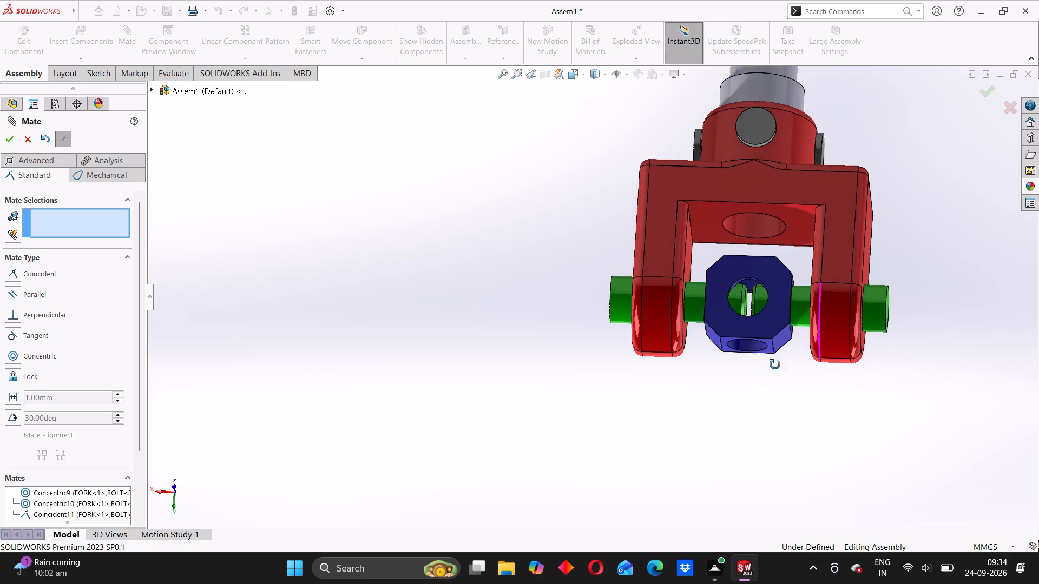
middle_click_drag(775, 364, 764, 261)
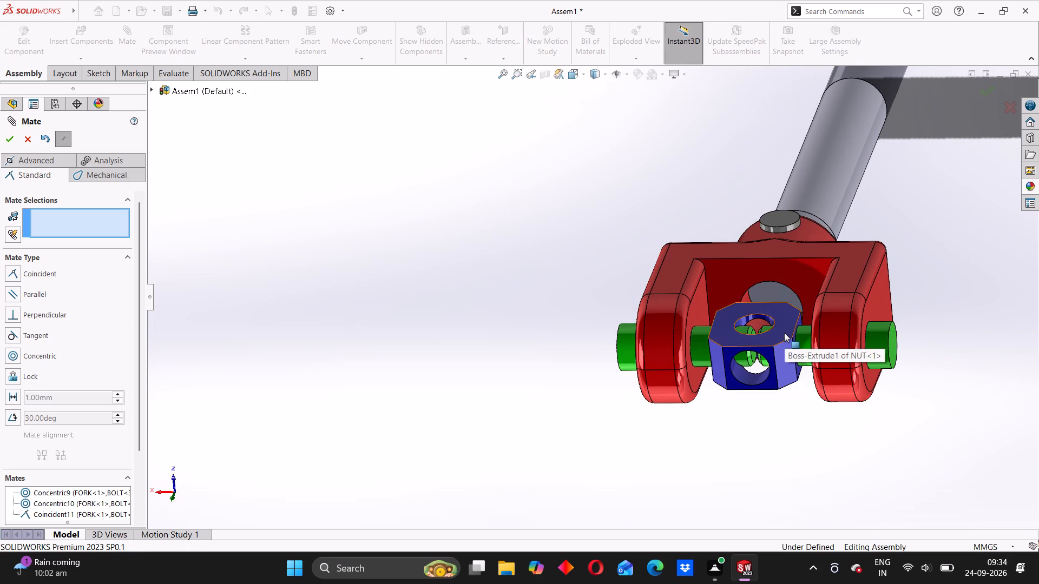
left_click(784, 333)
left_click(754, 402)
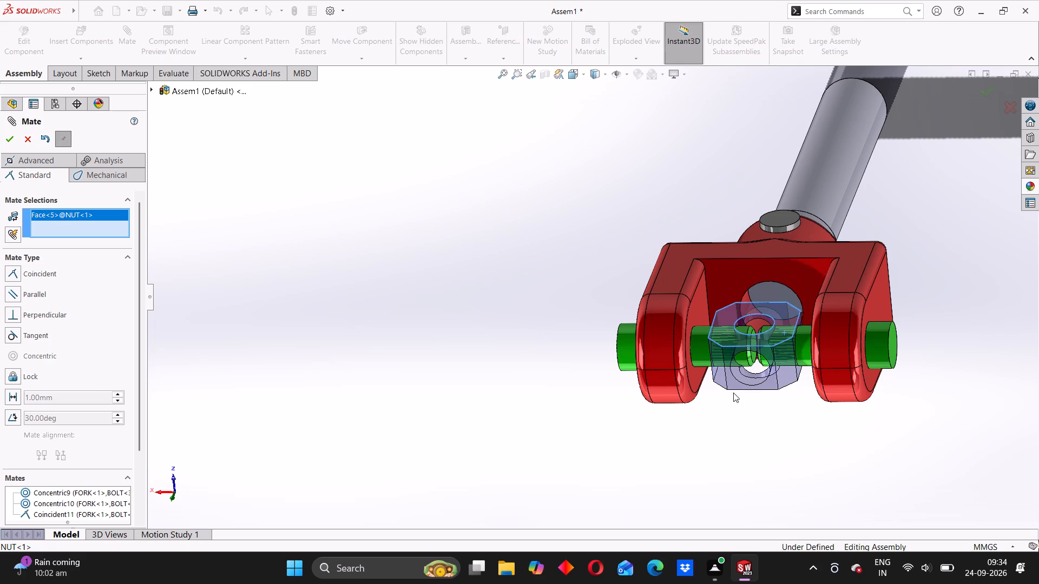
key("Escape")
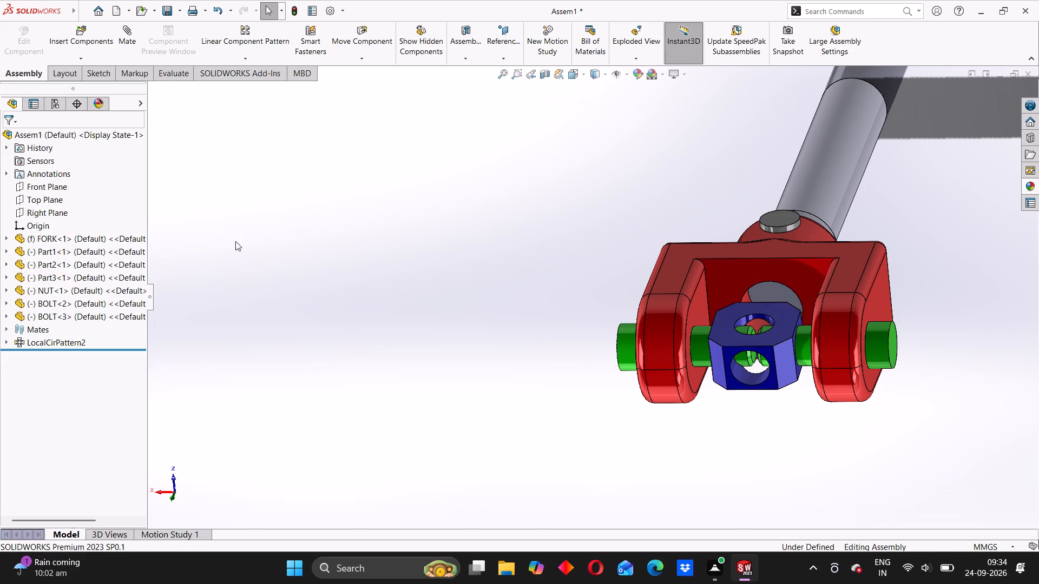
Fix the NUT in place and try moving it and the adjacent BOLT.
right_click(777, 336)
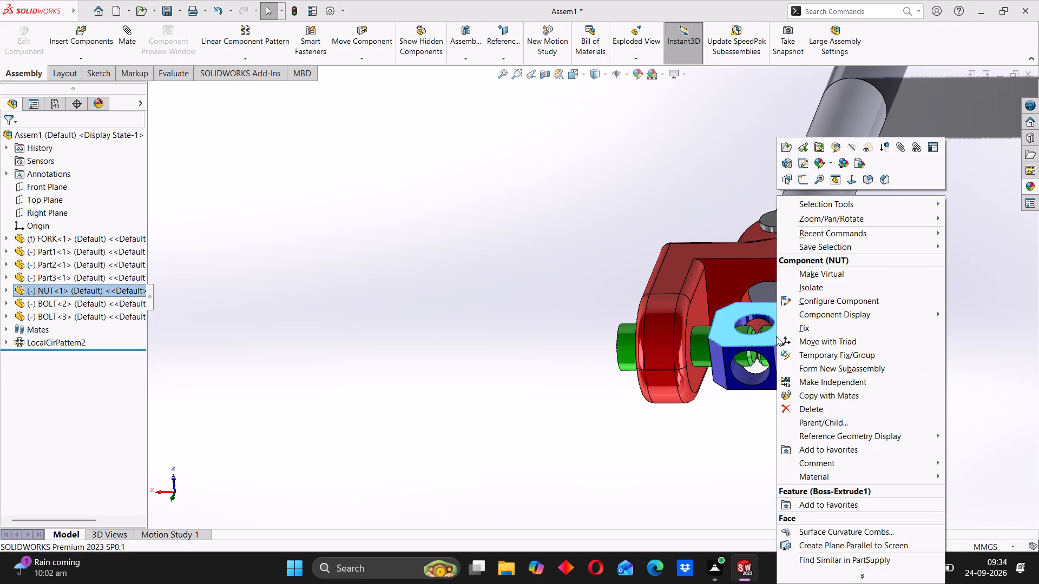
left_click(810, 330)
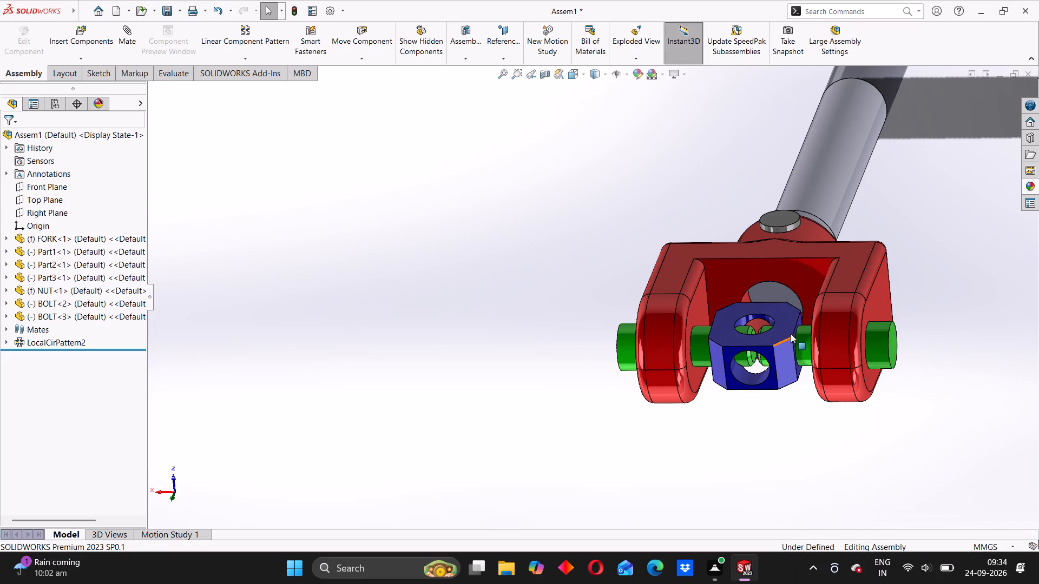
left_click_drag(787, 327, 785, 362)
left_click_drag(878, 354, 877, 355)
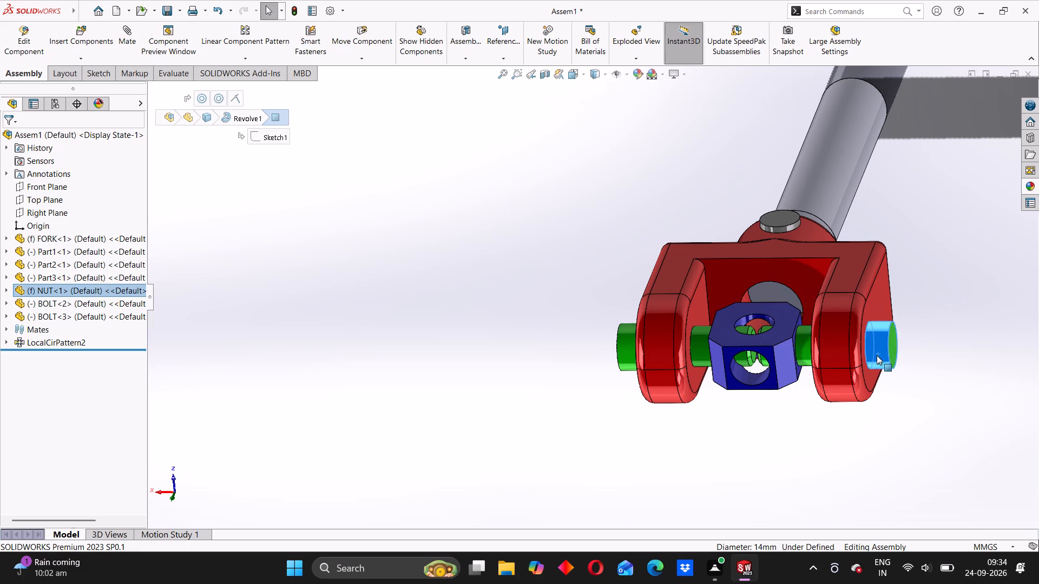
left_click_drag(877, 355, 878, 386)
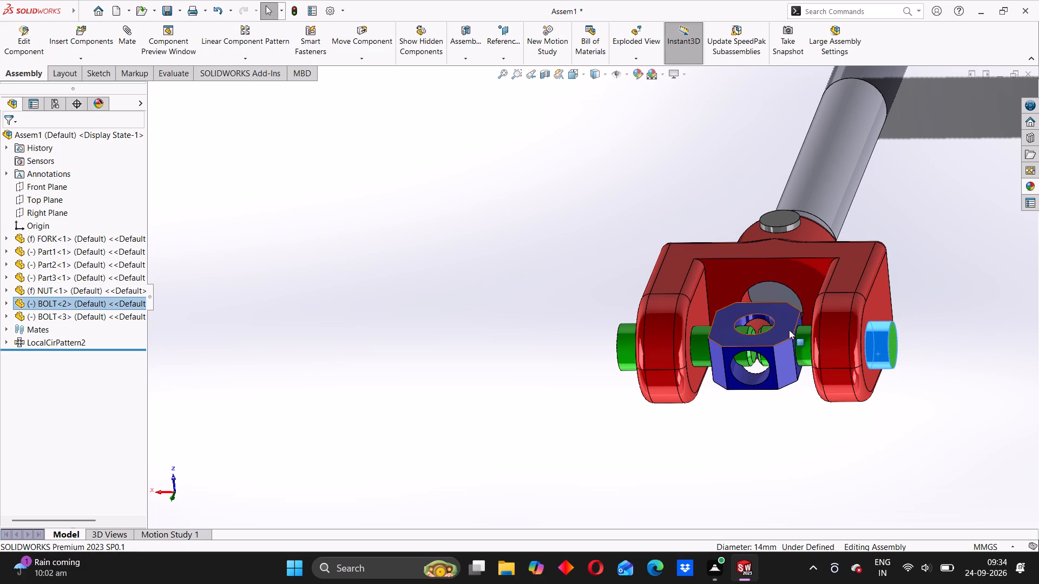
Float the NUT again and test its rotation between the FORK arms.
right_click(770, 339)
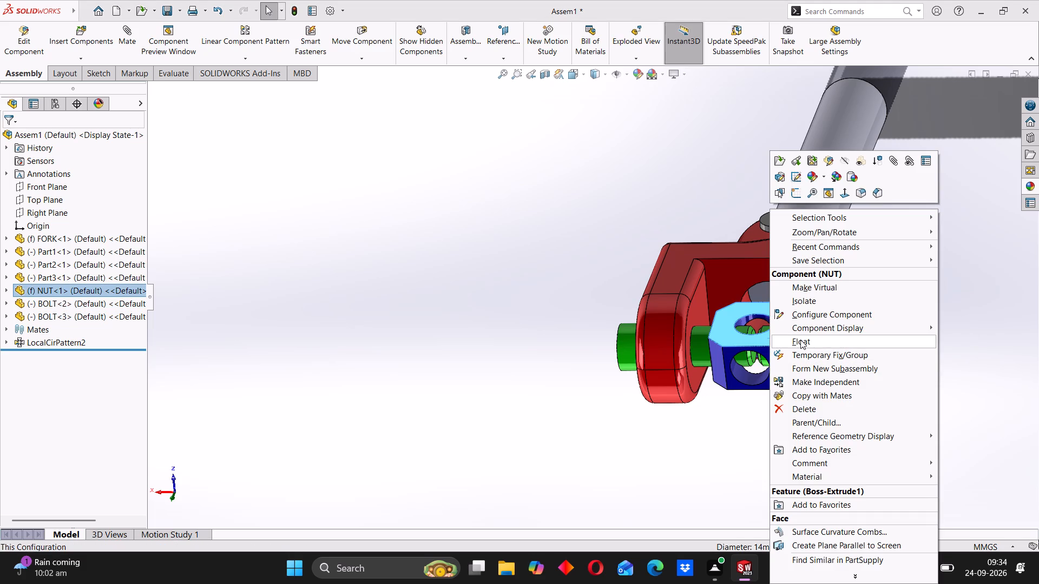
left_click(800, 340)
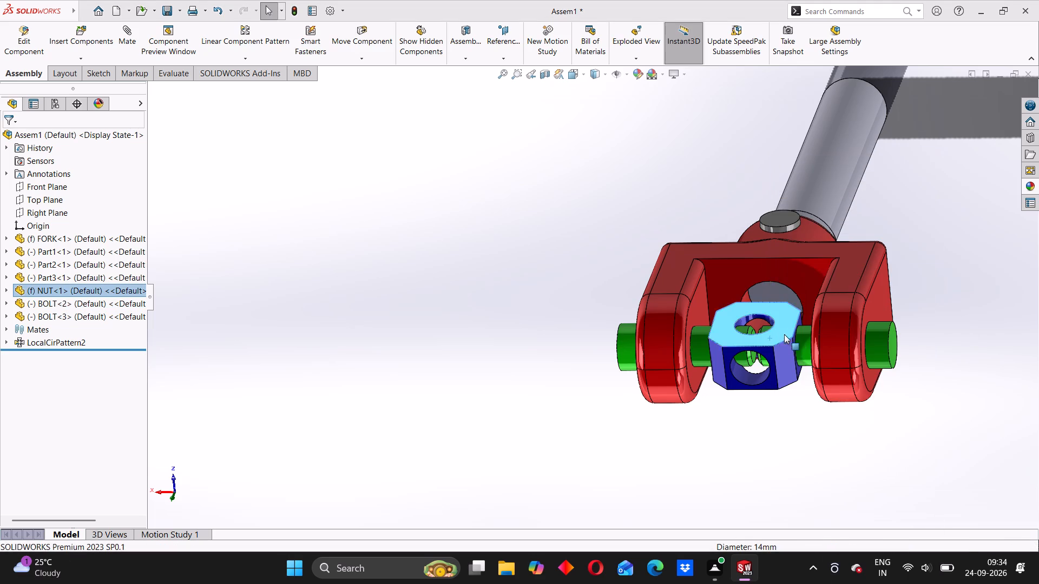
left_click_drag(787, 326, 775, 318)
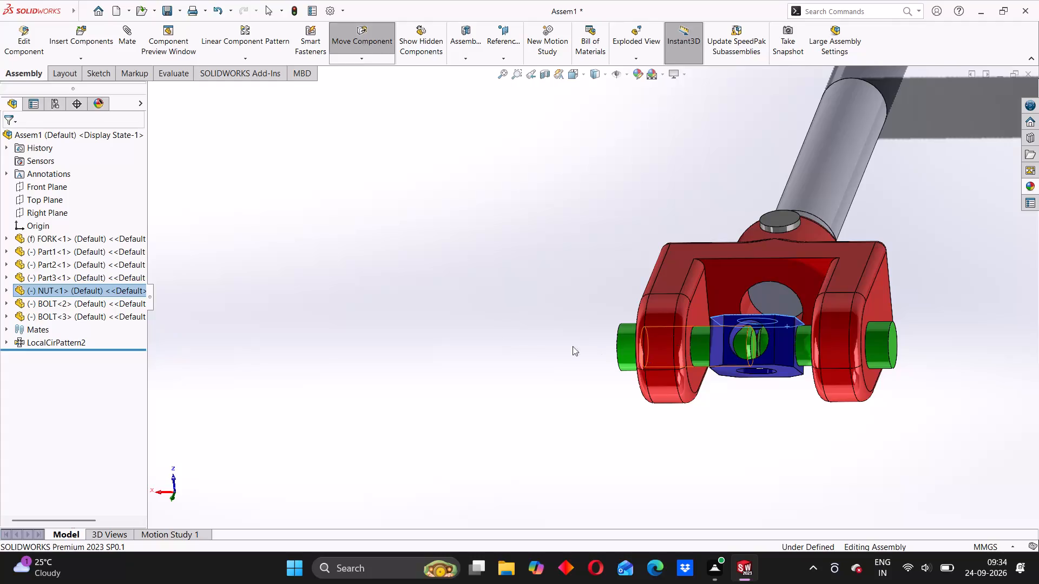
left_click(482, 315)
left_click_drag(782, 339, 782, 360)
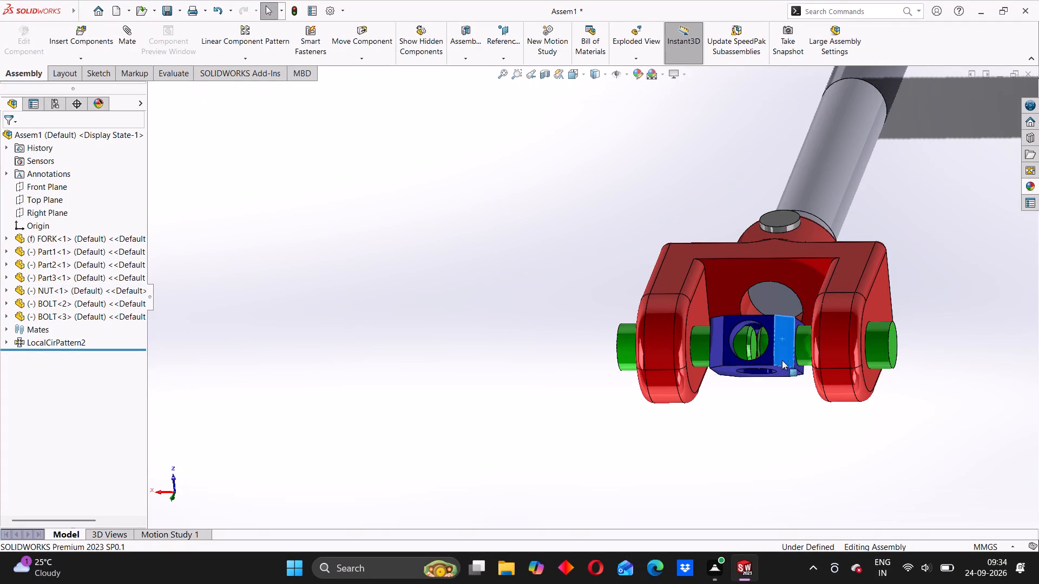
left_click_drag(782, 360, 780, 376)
Move the Part2 sleeve near the shaft and add a concentric mate between its outer face and Part1's cylindrical face.
scroll(735, 388, "up", 3)
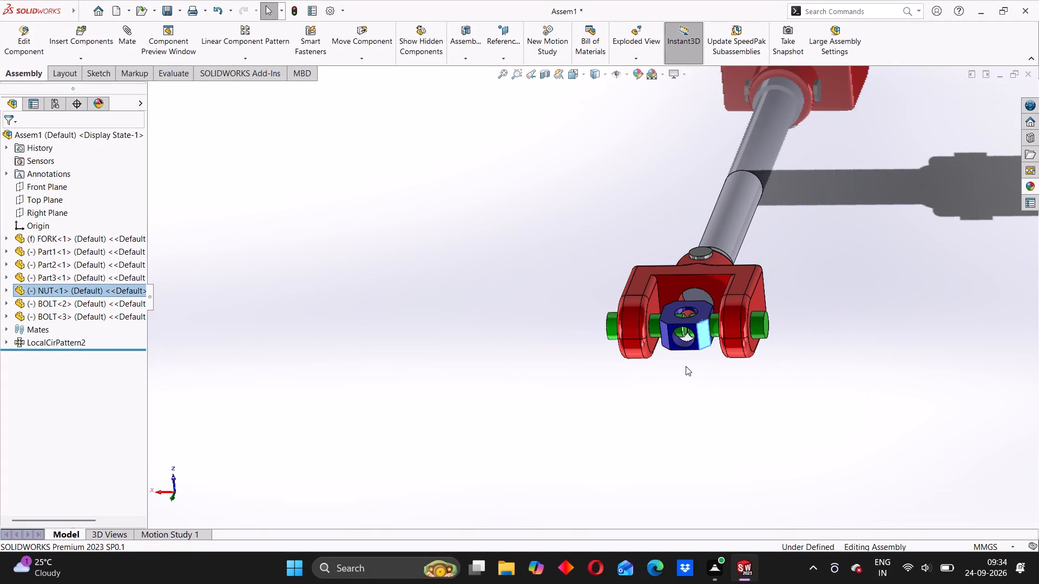
middle_click_drag(827, 313, 778, 353)
scroll(768, 346, "up", 3)
middle_click_drag(761, 325, 738, 334)
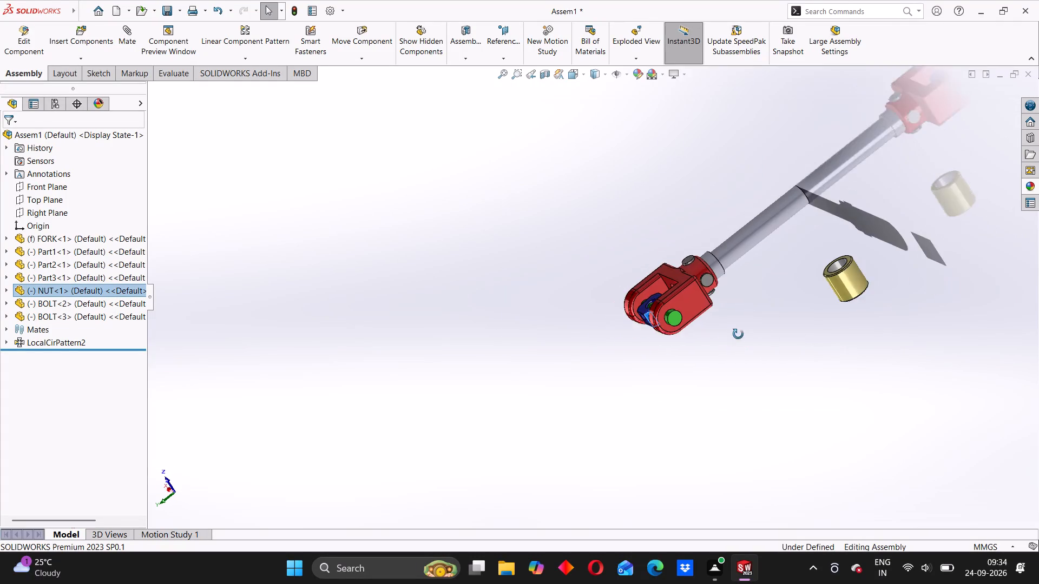
middle_click_drag(738, 334, 726, 338)
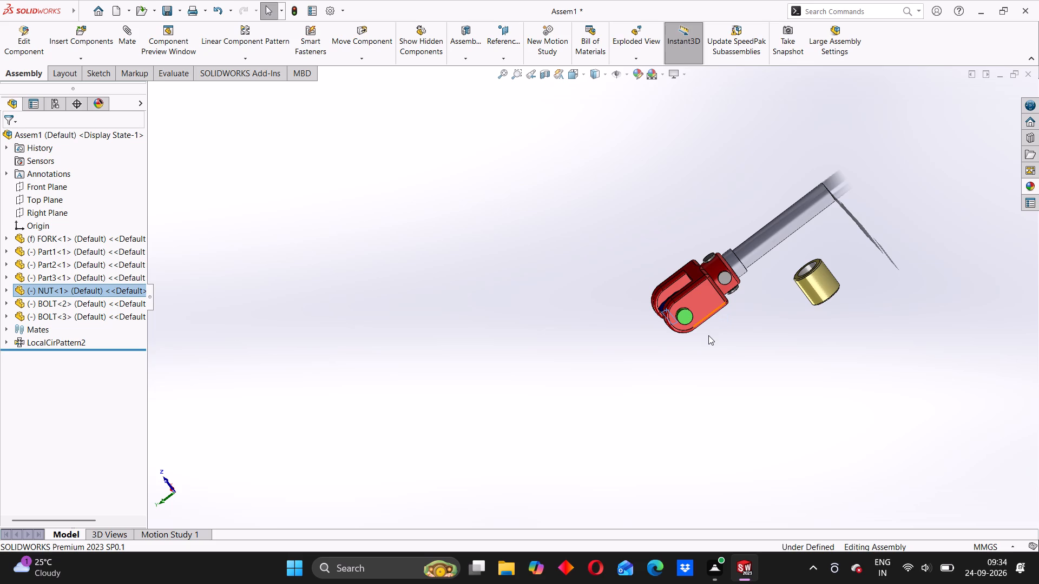
scroll(799, 252, "down", 2)
scroll(797, 276, "up", 3)
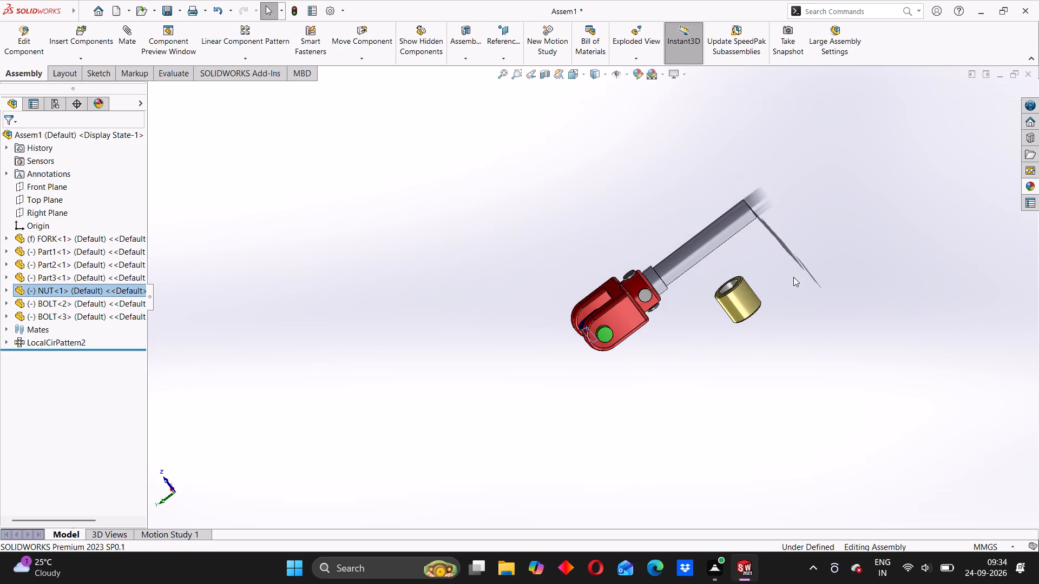
left_click_drag(720, 296, 629, 234)
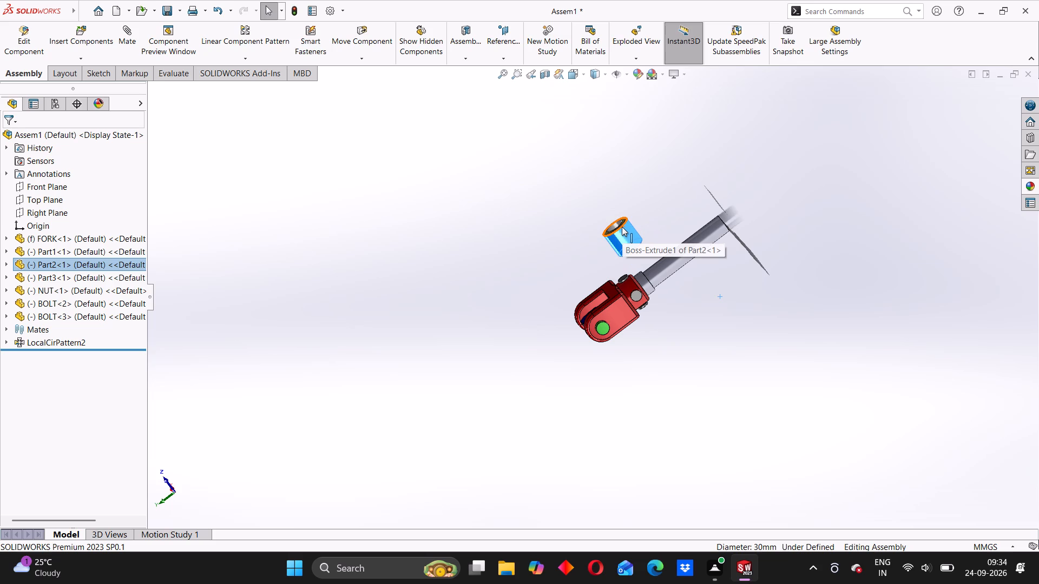
scroll(669, 248, "down", 4)
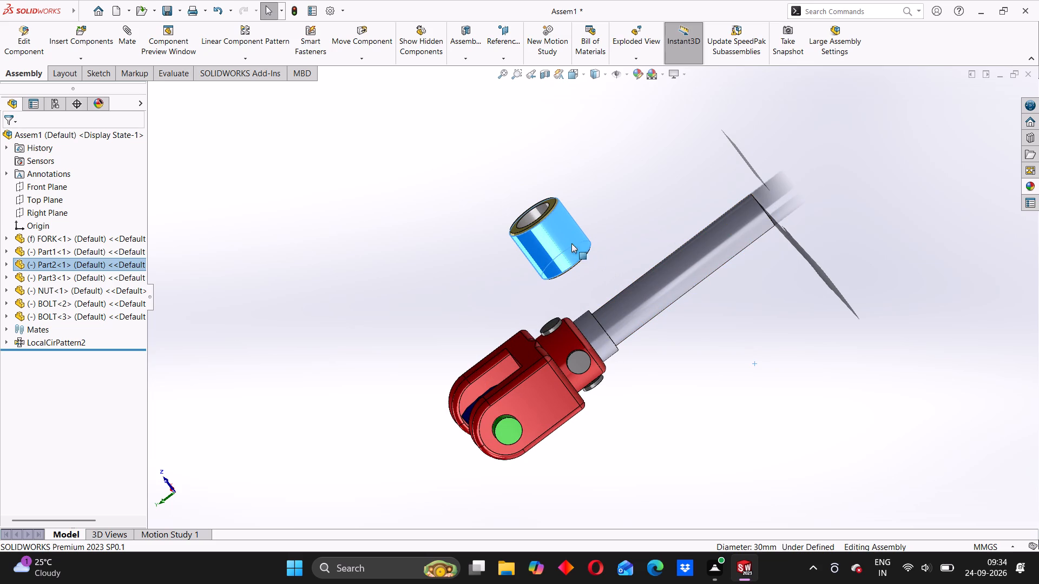
right_click(551, 235)
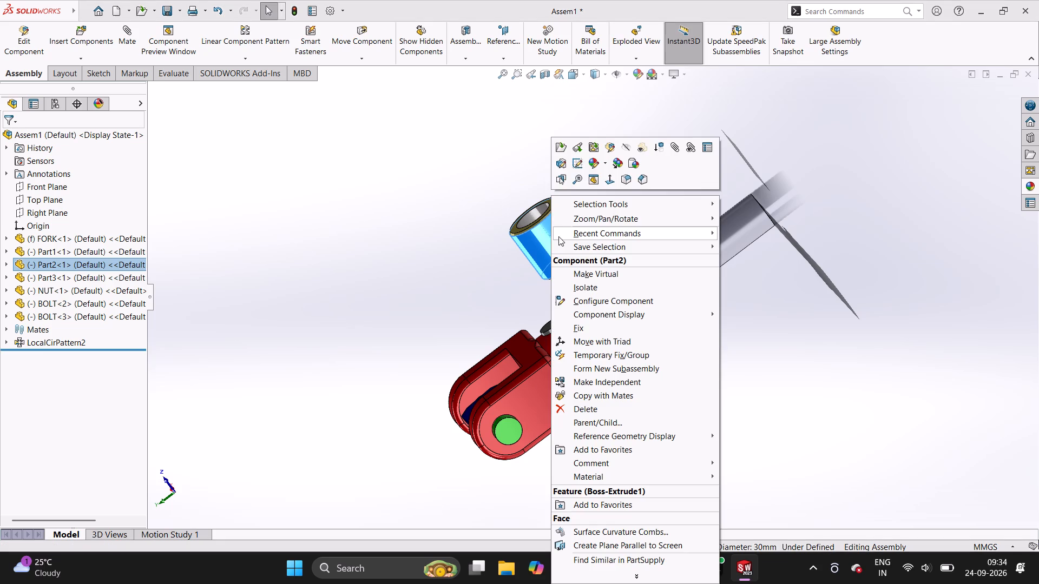
left_click(670, 147)
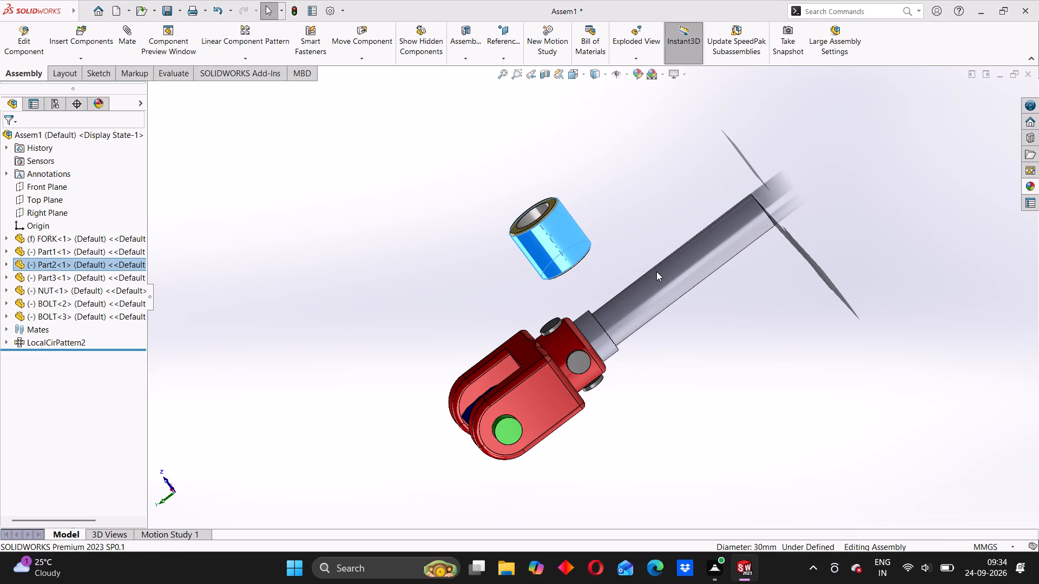
left_click(634, 306)
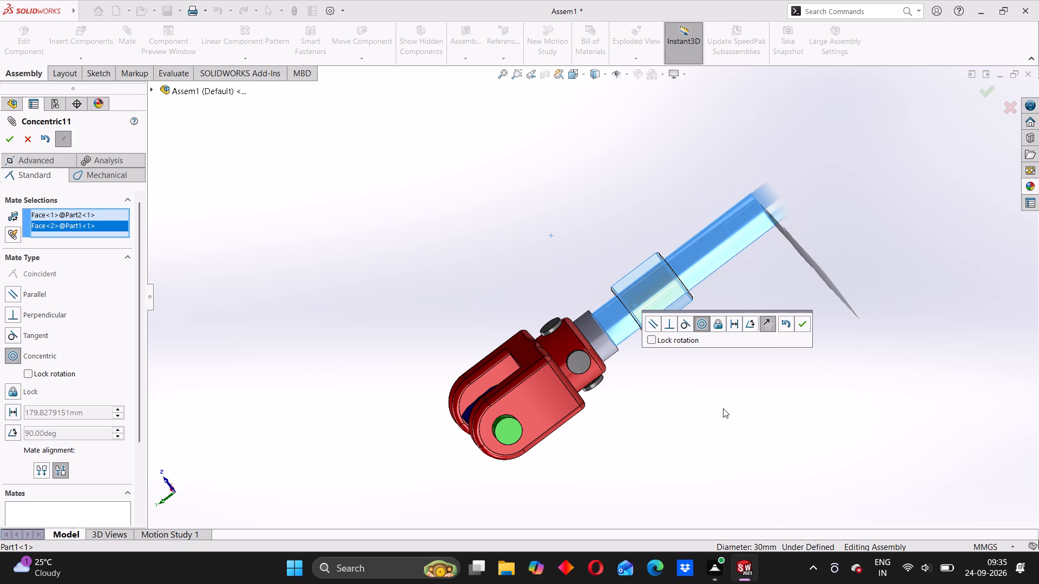
left_click(806, 330)
Add a coincident mate between the sleeve's end face nearest the FORK and the shoulder face of the Part1 shaft.
scroll(634, 334, "down", 3)
middle_click_drag(648, 352, 669, 380)
scroll(649, 353, "up", 1)
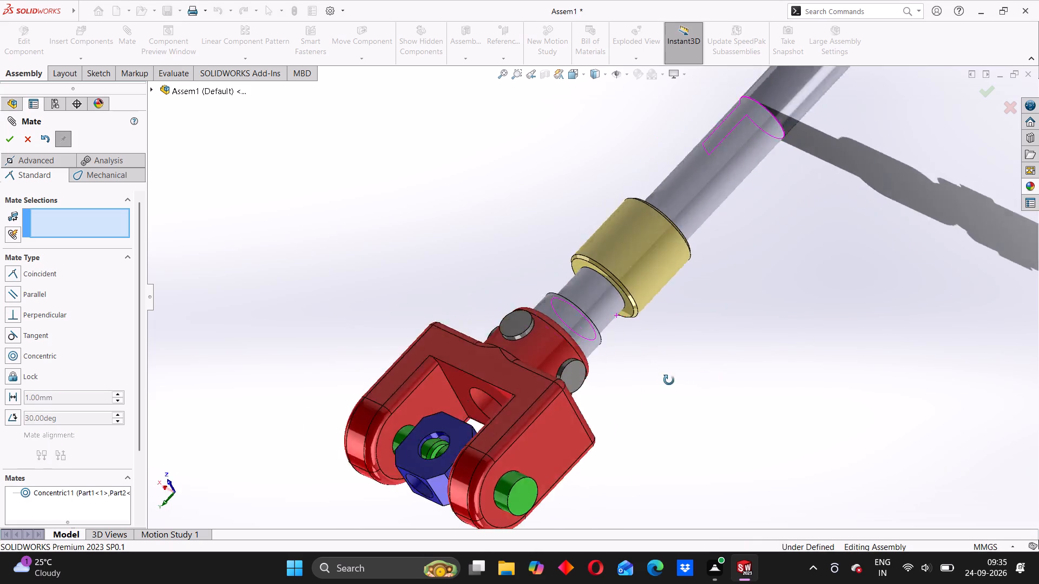
middle_click_drag(669, 380, 663, 238)
scroll(657, 242, "down", 3)
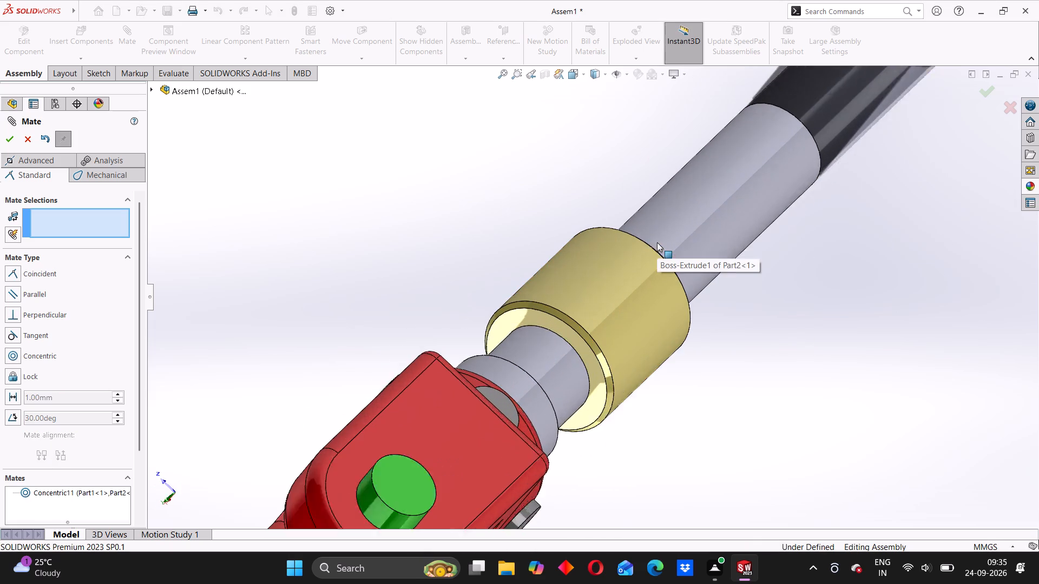
scroll(657, 242, "down", 1)
left_click(557, 369)
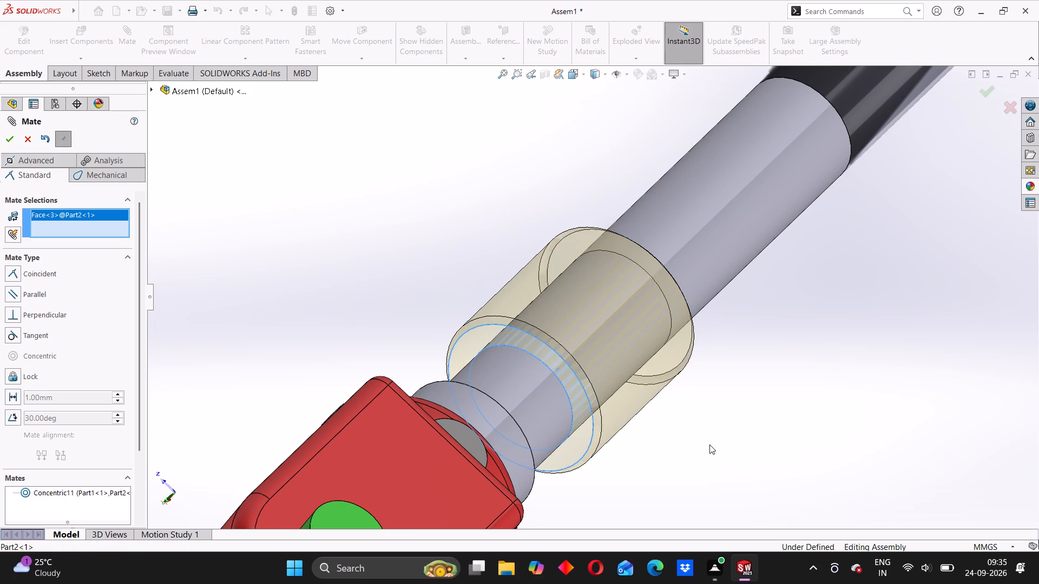
middle_click_drag(709, 446, 602, 484)
scroll(543, 450, "up", 2)
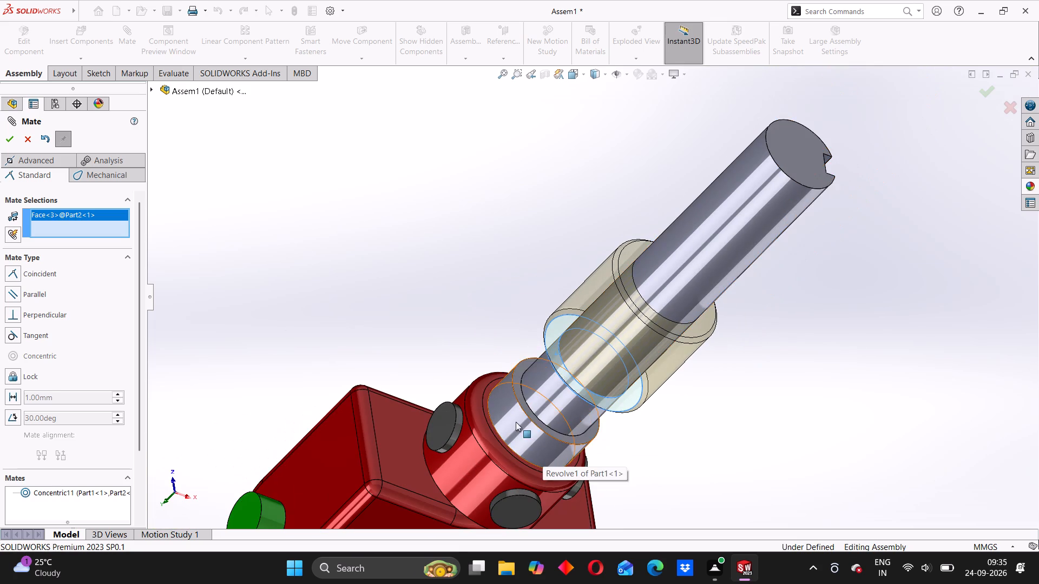
scroll(525, 403, "down", 1)
left_click(521, 376)
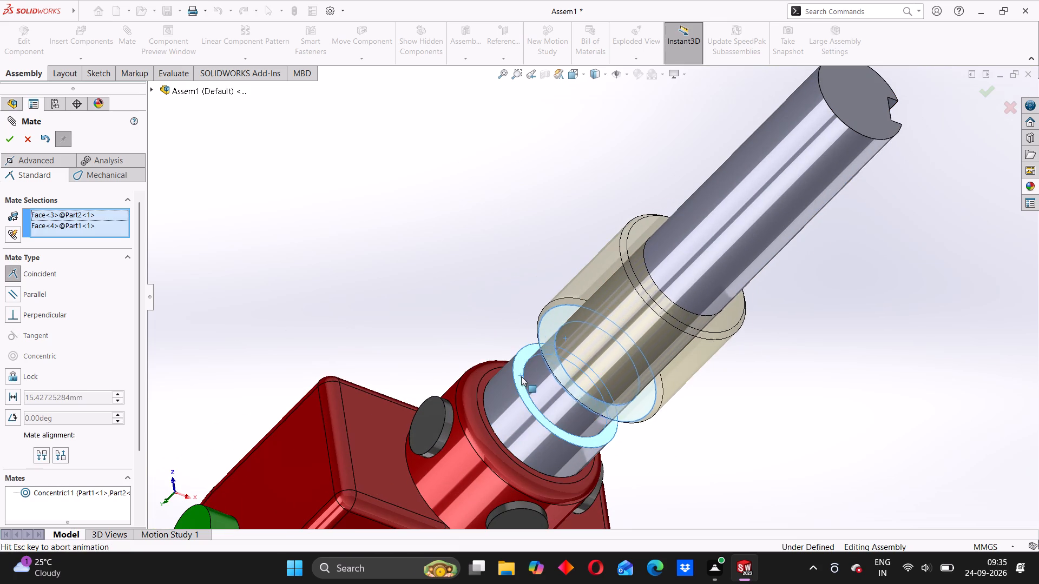
left_click(694, 395)
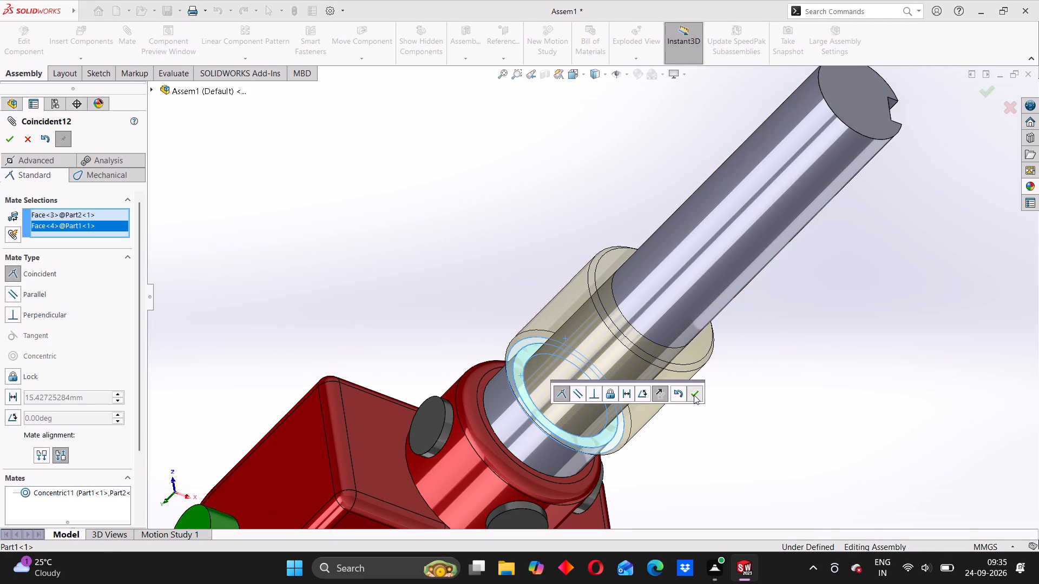
Inspect the assembly from several sides with the sleeve seated on the shaft and test whether the Part1 shaft moves.
scroll(627, 372, "down", 4)
scroll(630, 375, "up", 5)
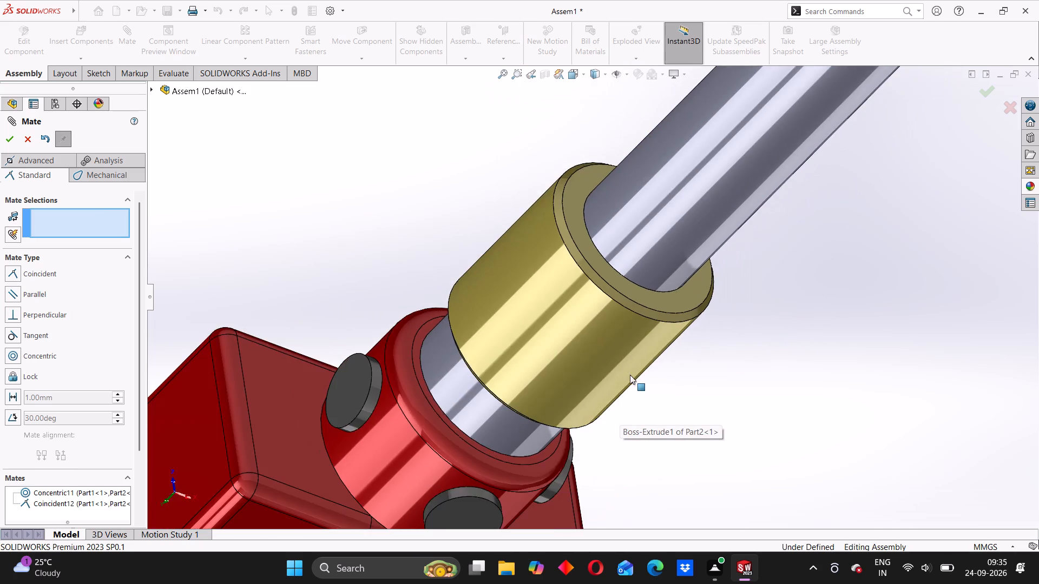
scroll(624, 376, "up", 2)
middle_click_drag(597, 390, 702, 397)
scroll(598, 391, "up", 1)
scroll(651, 362, "up", 2)
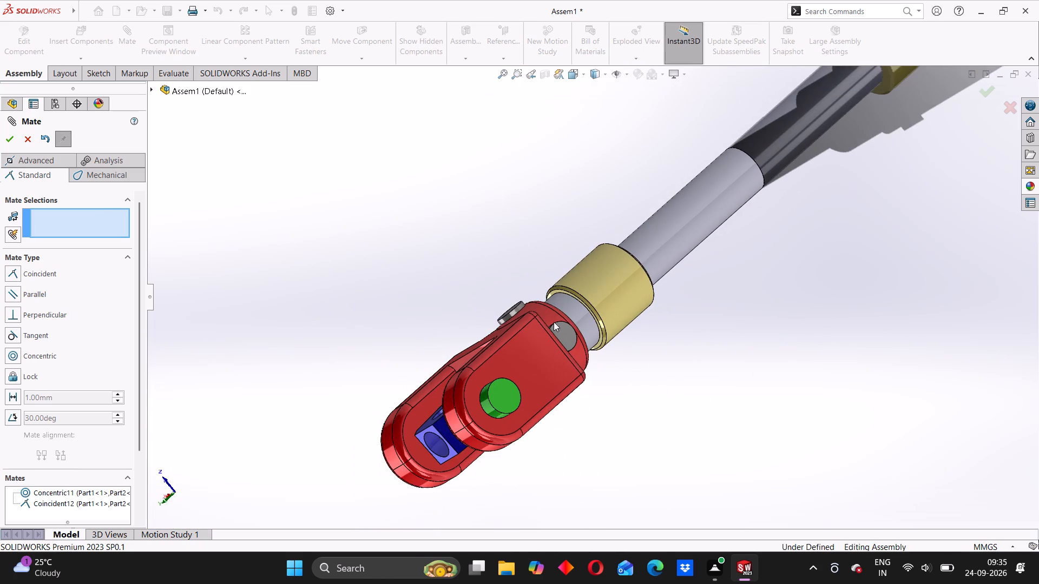
middle_click_drag(548, 306, 643, 283)
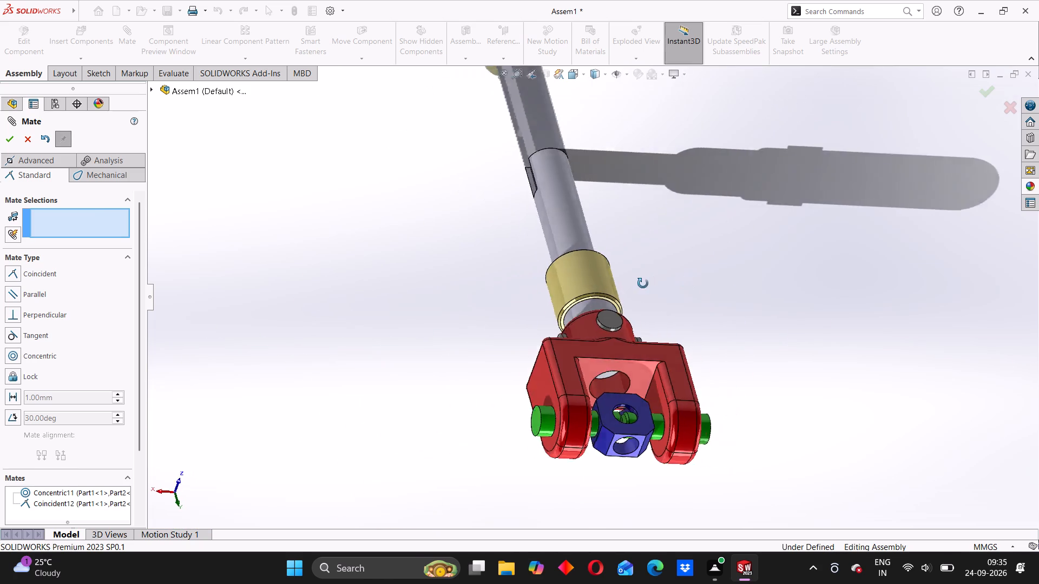
middle_click_drag(643, 283, 642, 283)
scroll(639, 318, "up", 3)
middle_click_drag(687, 370, 567, 417)
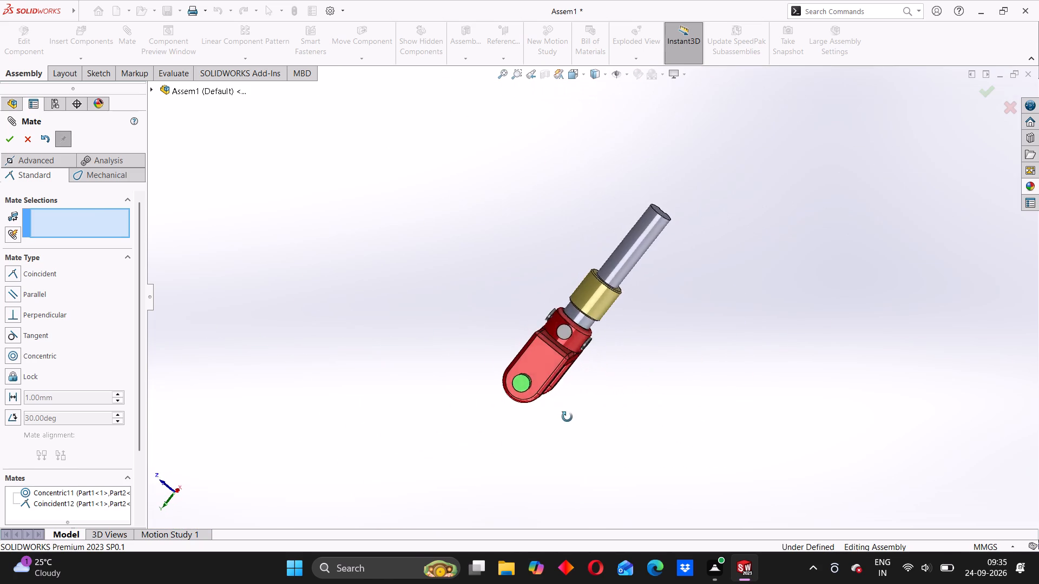
middle_click_drag(567, 417, 624, 435)
scroll(619, 363, "down", 1)
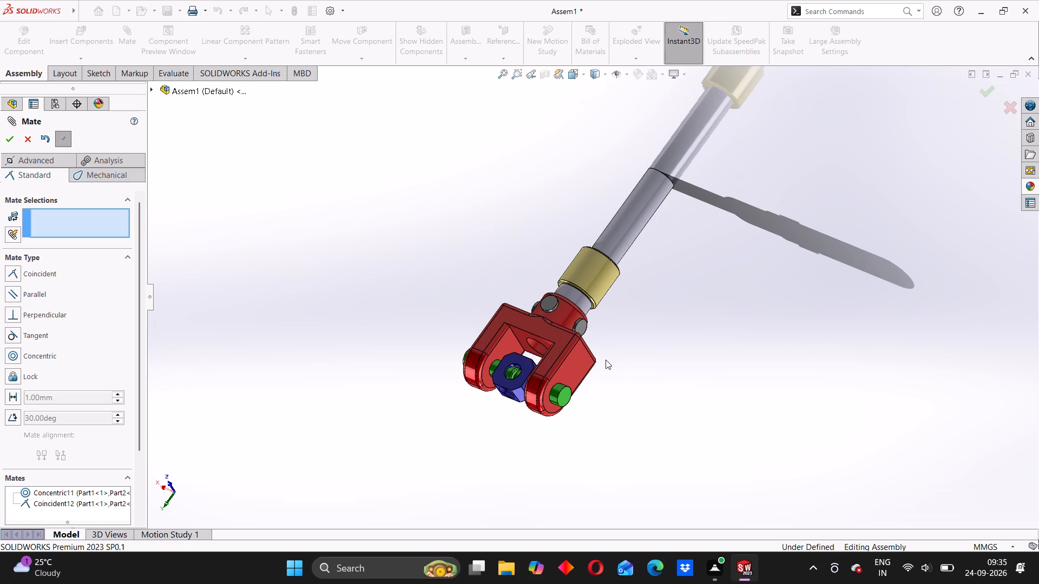
scroll(596, 335, "down", 2)
scroll(602, 333, "up", 3)
middle_click_drag(653, 324, 619, 341)
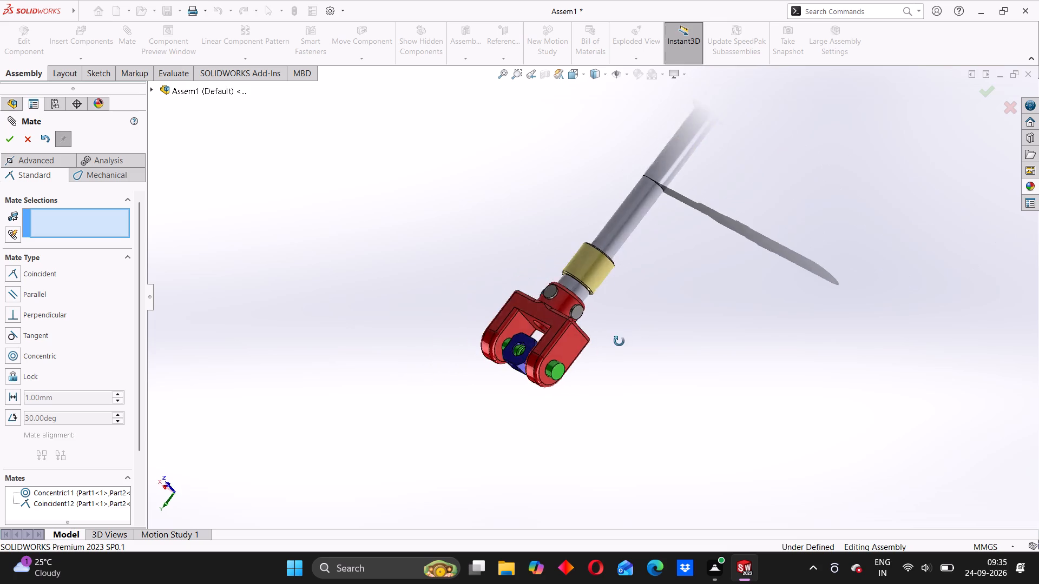
middle_click_drag(619, 341, 451, 325)
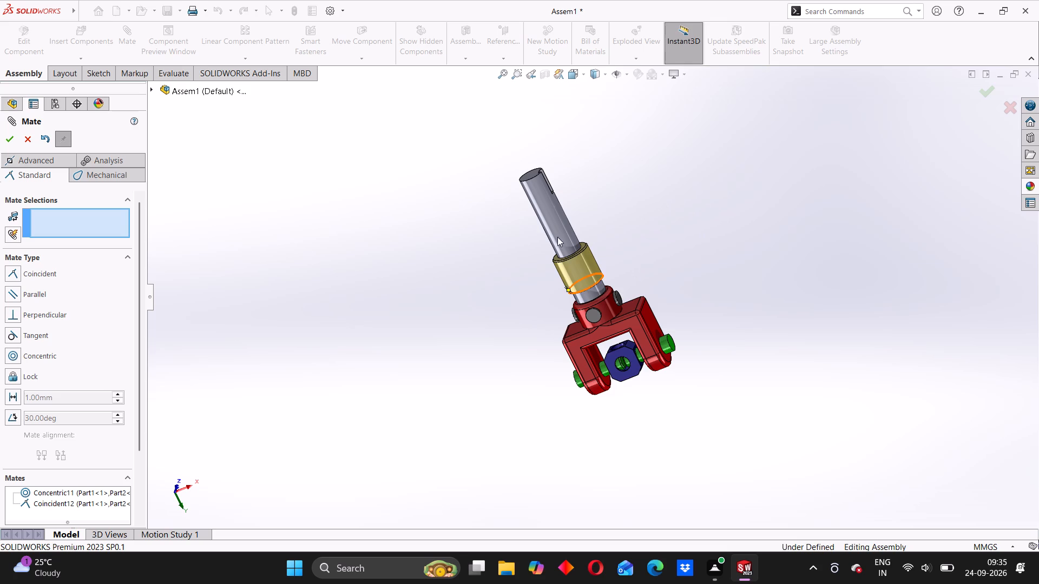
left_click_drag(548, 204, 562, 215)
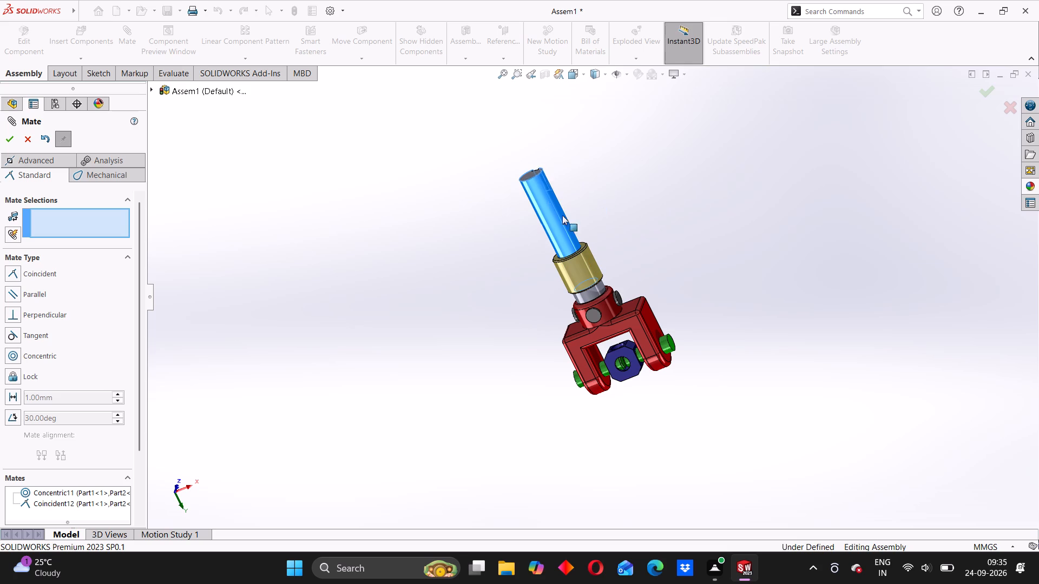
Finish mating and float the fixed FORK component so it can move.
left_click_drag(562, 215, 523, 246)
scroll(617, 285, "down", 3)
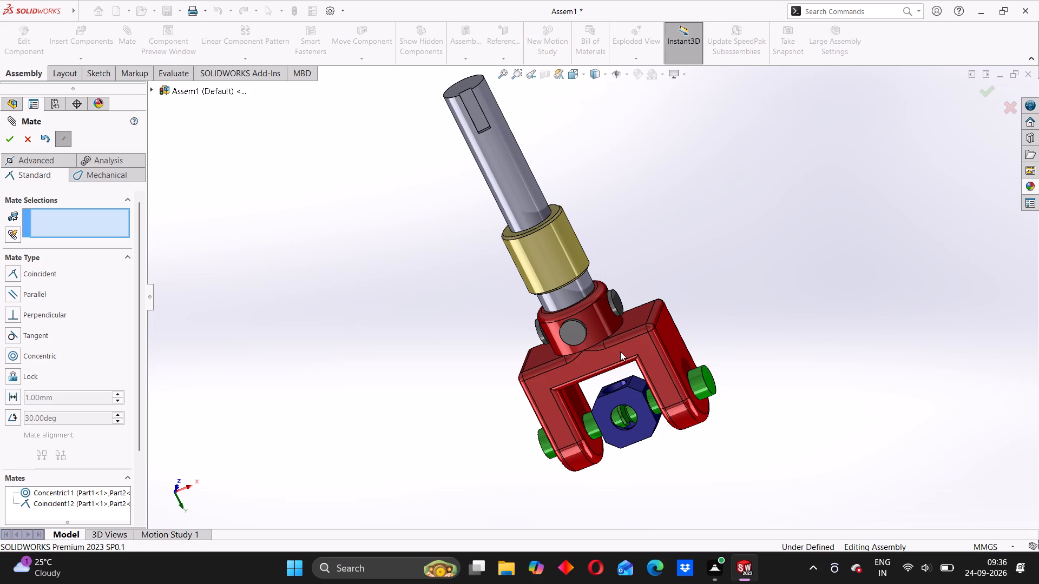
right_click(620, 351)
left_click(721, 288)
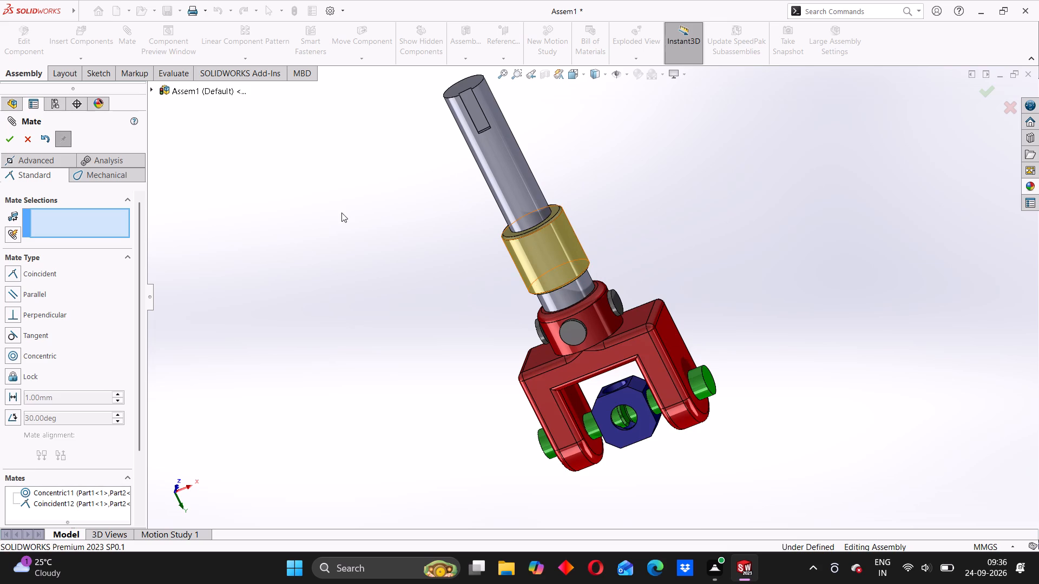
left_click(26, 134)
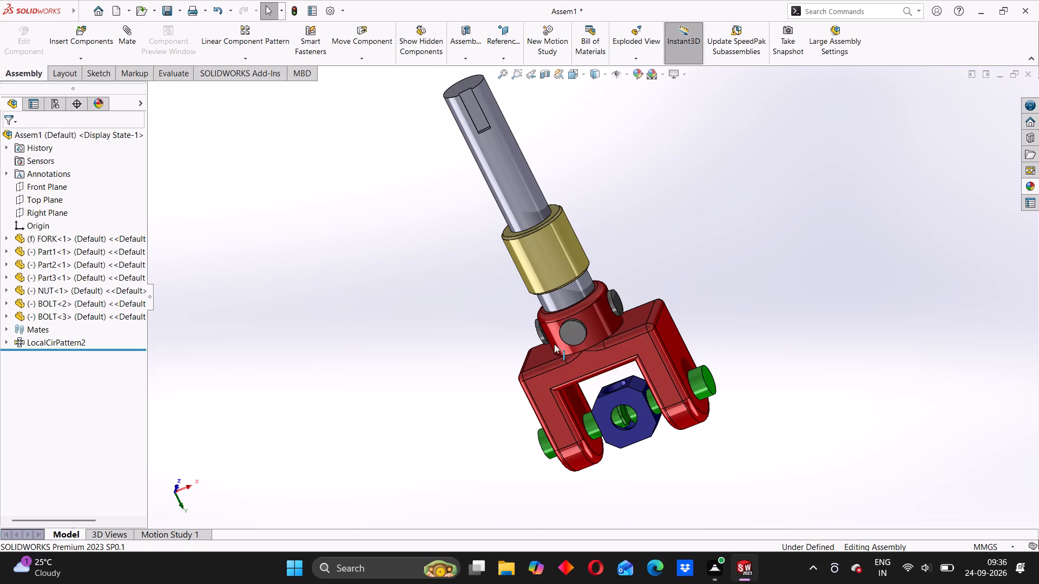
right_click(636, 346)
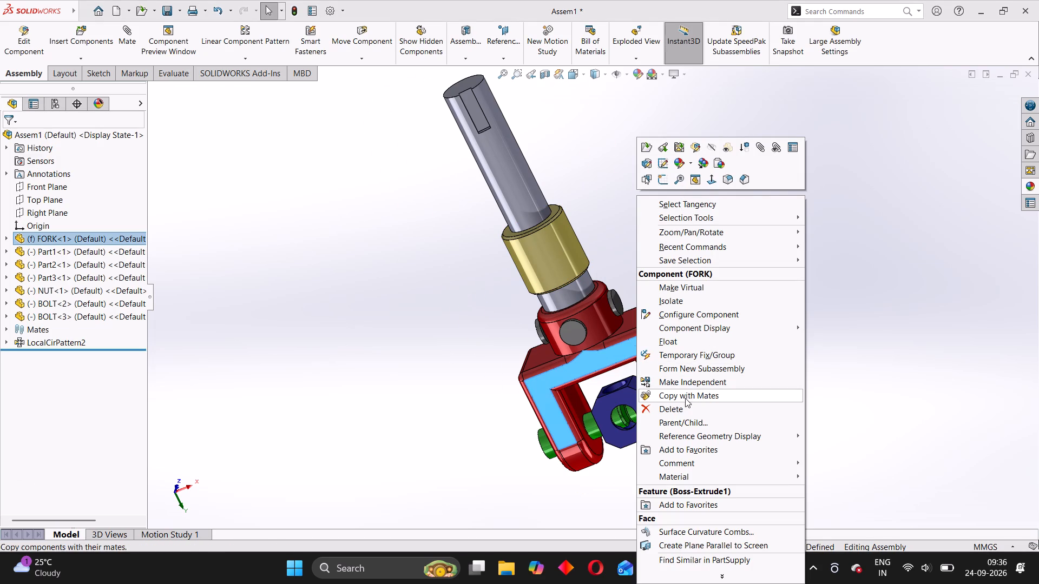
left_click(674, 339)
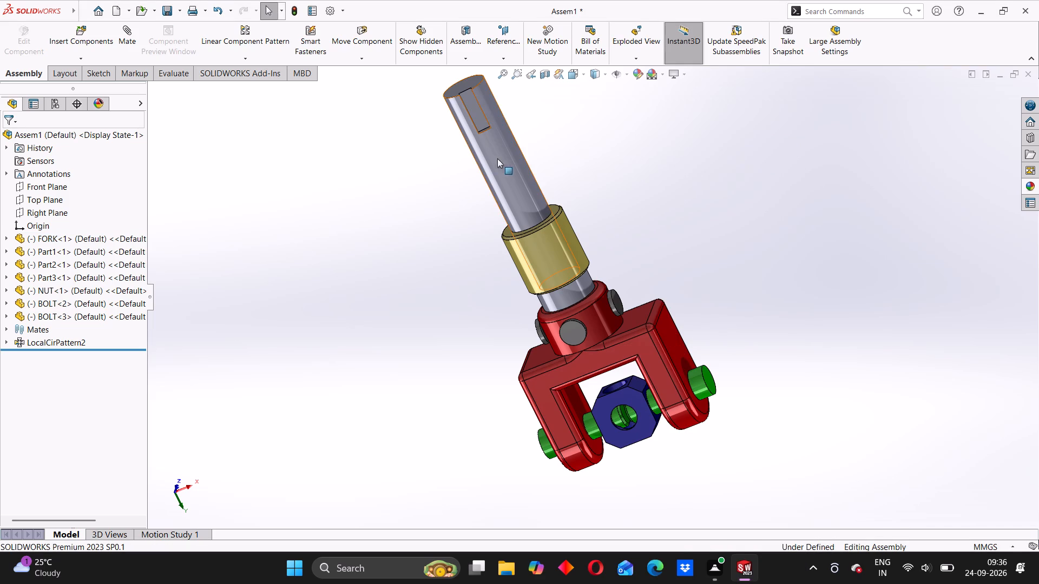
Fix the Part2 sleeve in place.
left_click(504, 158)
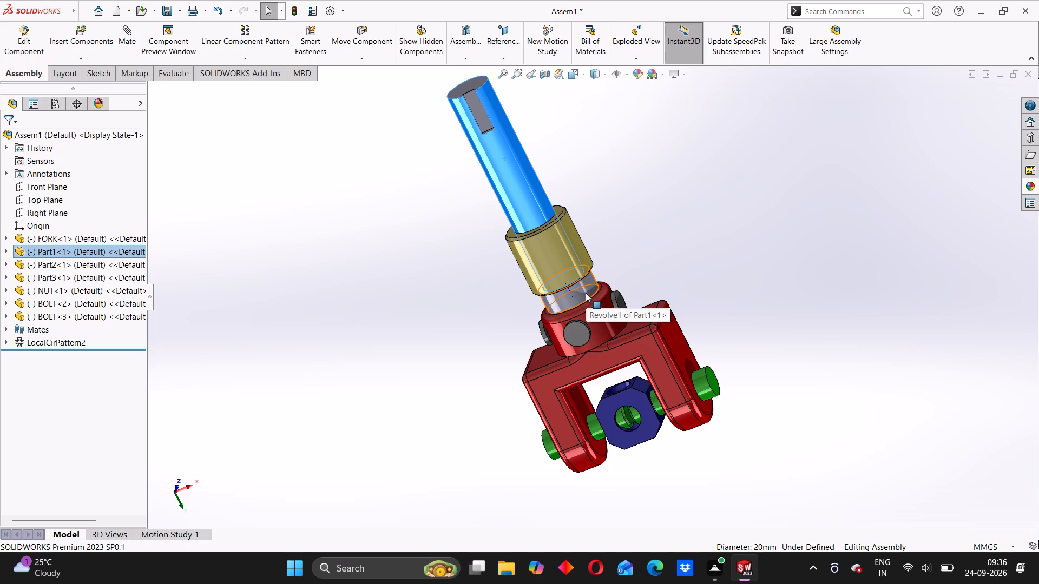
left_click(587, 213)
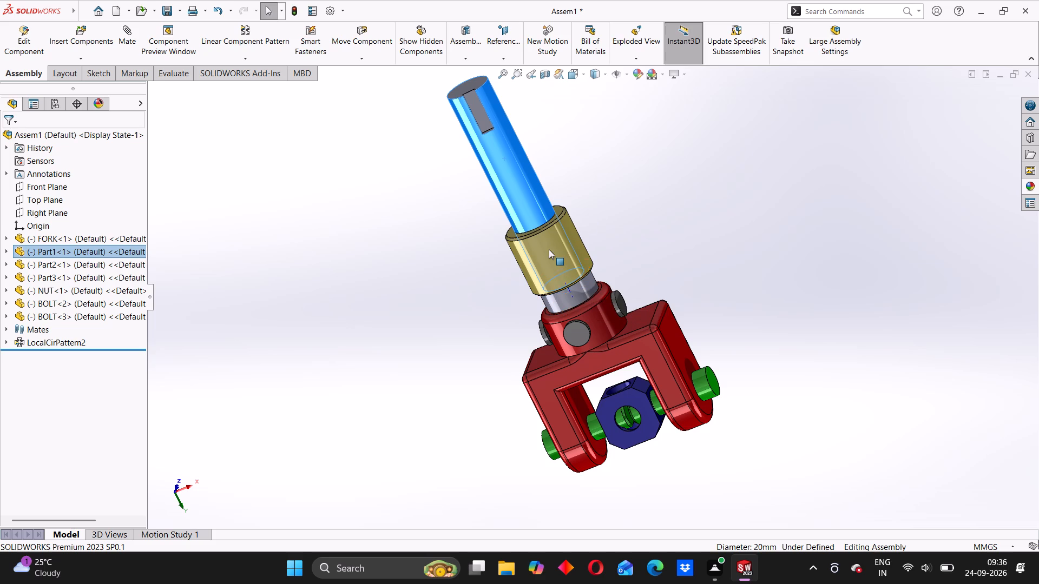
right_click(547, 250)
left_click(587, 325)
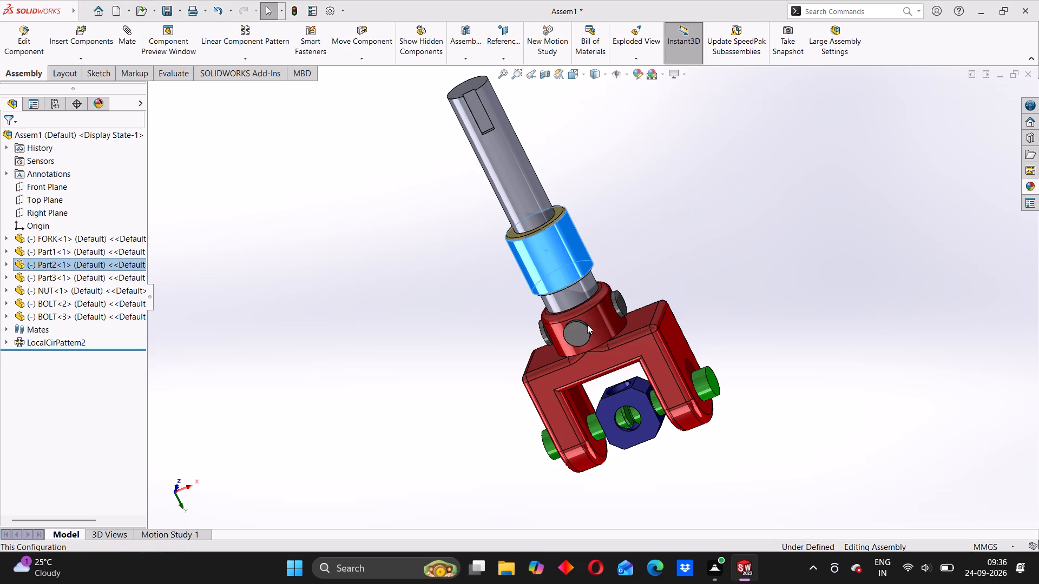
Test rotating the Part1 shaft and the FORK separately about the shaft axis with the sleeve fixed.
left_click_drag(518, 170, 455, 209)
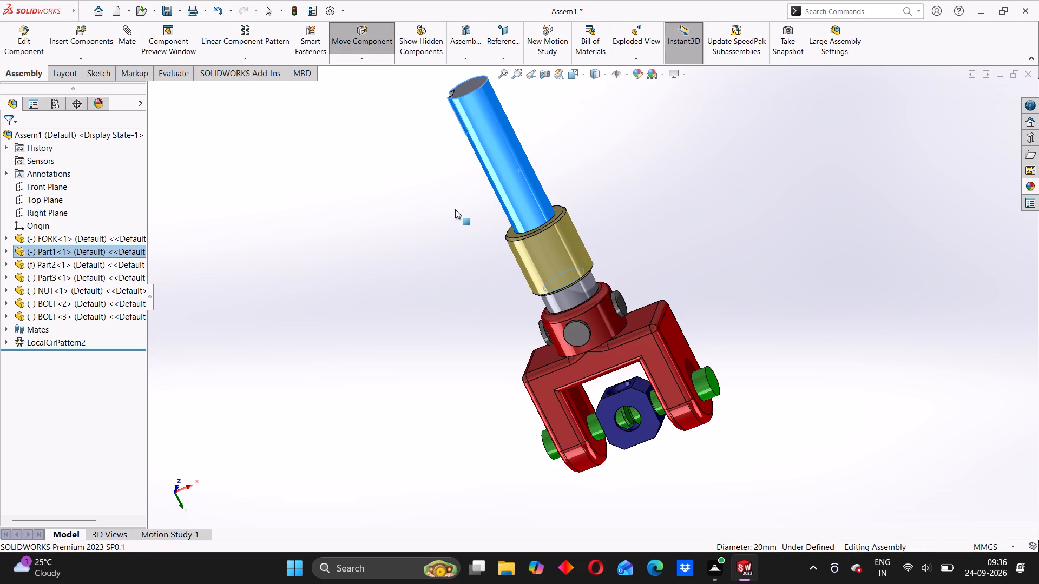
left_click_drag(455, 209, 563, 176)
left_click_drag(604, 319, 556, 342)
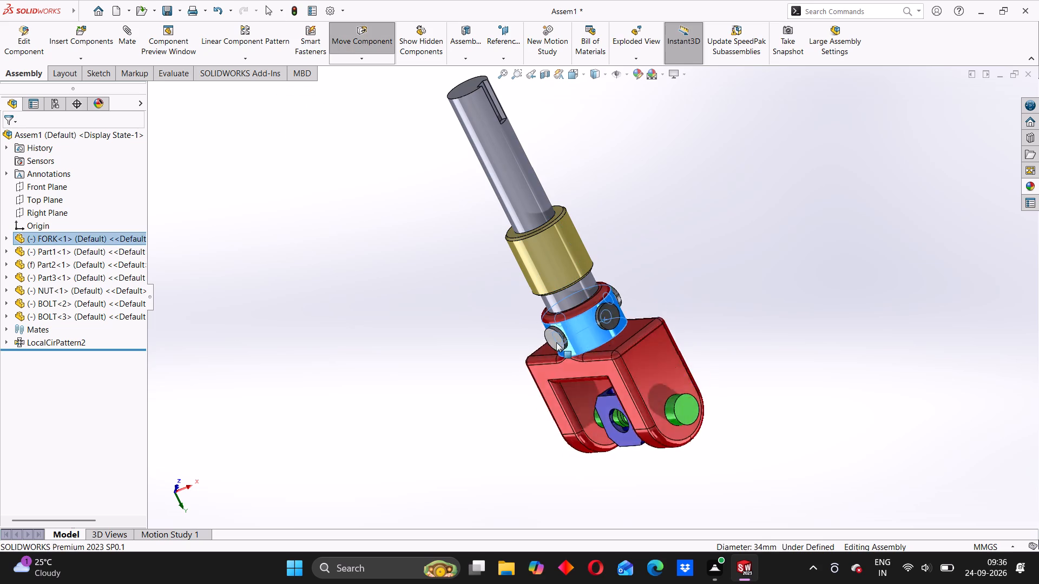
left_click_drag(556, 342, 630, 294)
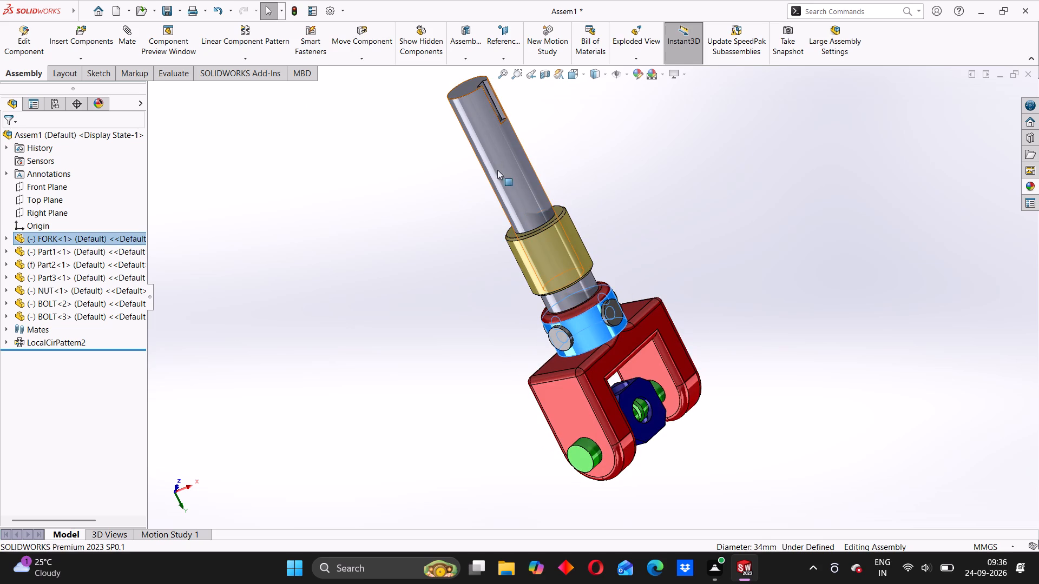
right_click(500, 149)
left_click(723, 177)
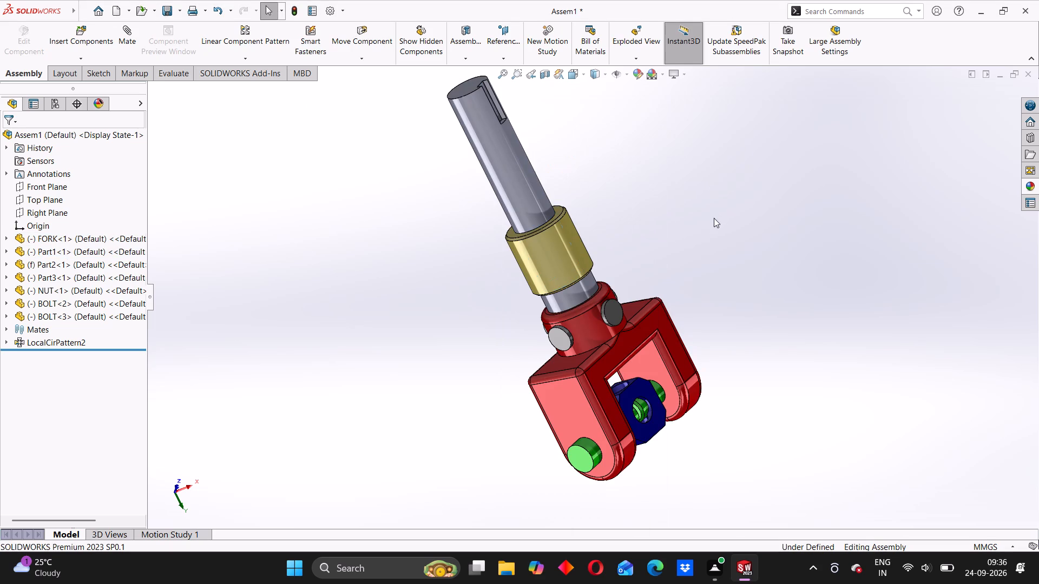
left_click(685, 237)
left_click_drag(523, 188, 559, 205)
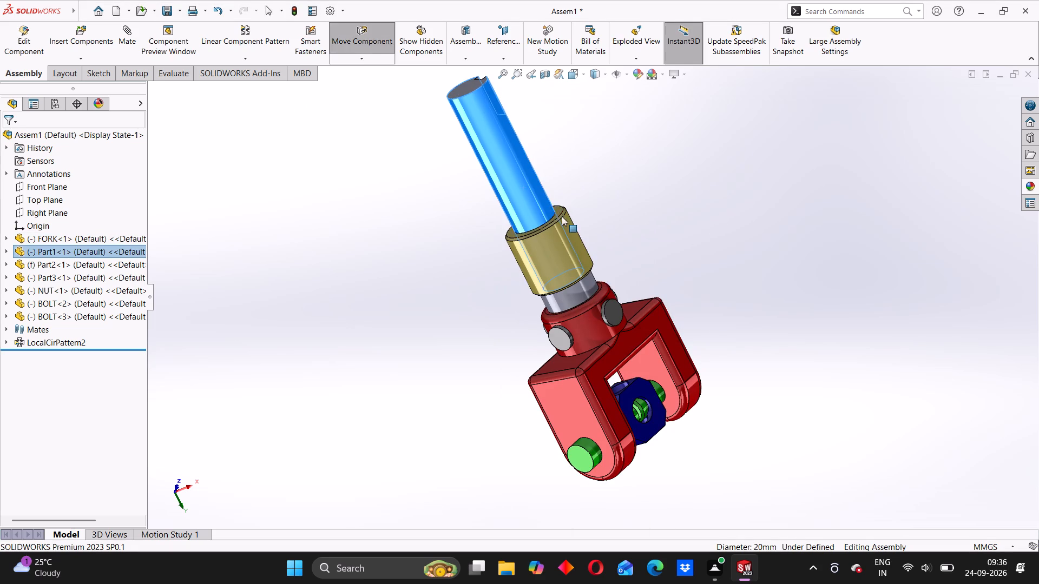
left_click(597, 323)
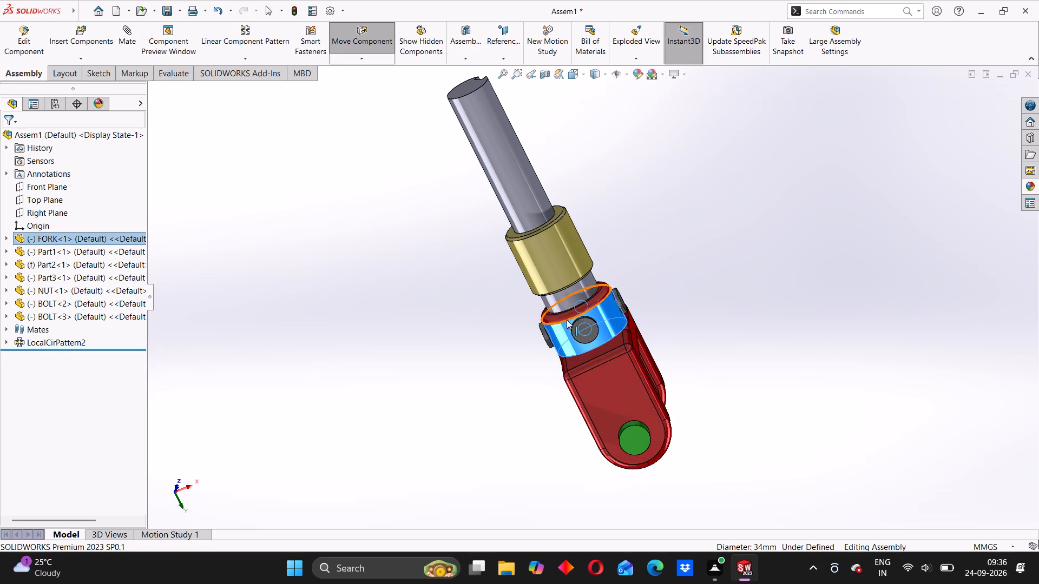
Examine up close where the Part1 shaft enters the FORK collar, checking the adjoining shaft and collar faces.
scroll(580, 292, "down", 5)
left_click(381, 351)
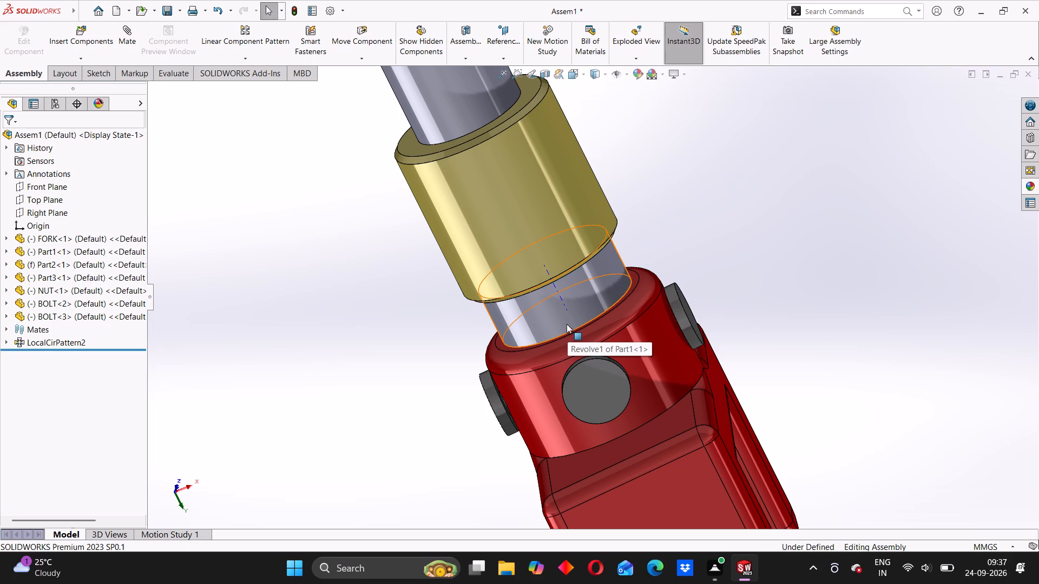
scroll(565, 314, "up", 3)
scroll(596, 310, "down", 1)
scroll(607, 322, "up", 2)
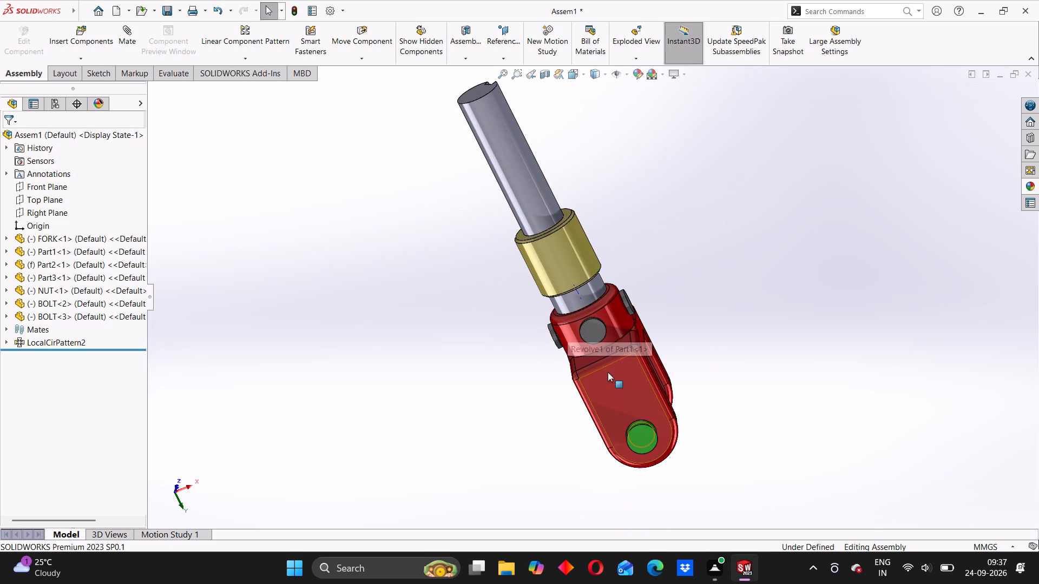
left_click_drag(609, 372, 579, 368)
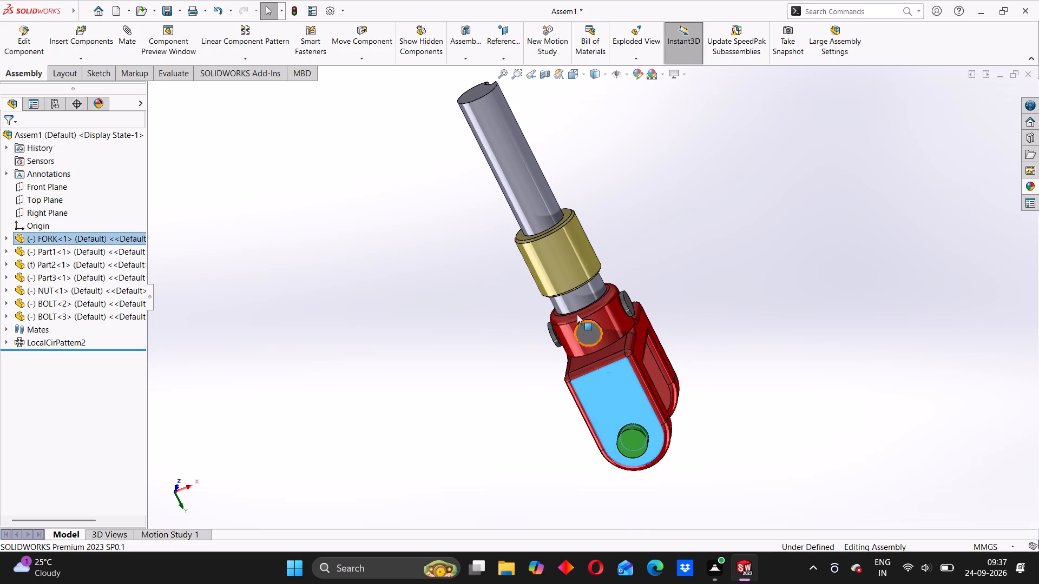
scroll(577, 314, "down", 4)
middle_click_drag(431, 336, 481, 345)
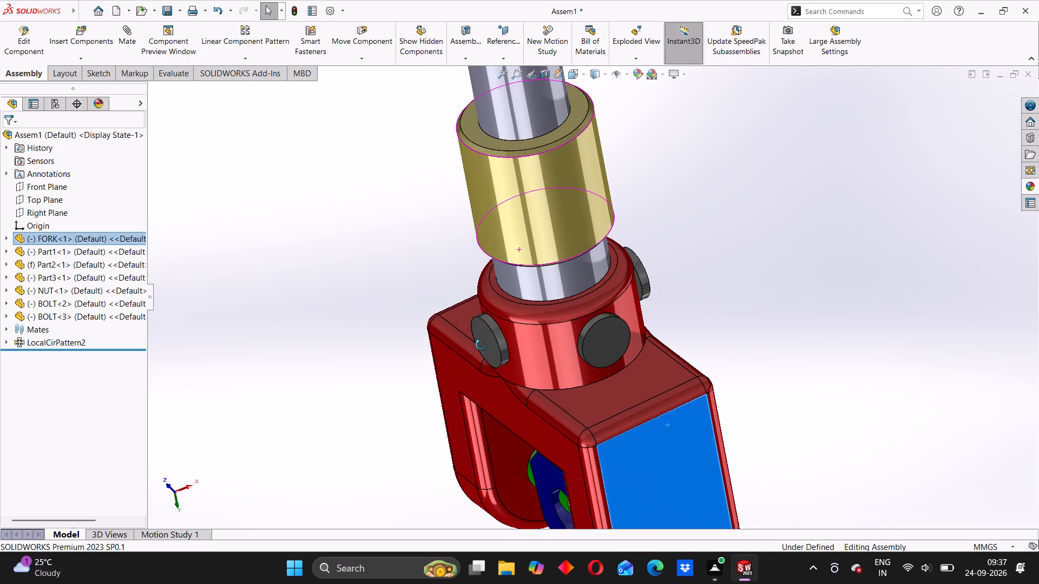
middle_click_drag(481, 345, 477, 345)
left_click(542, 290)
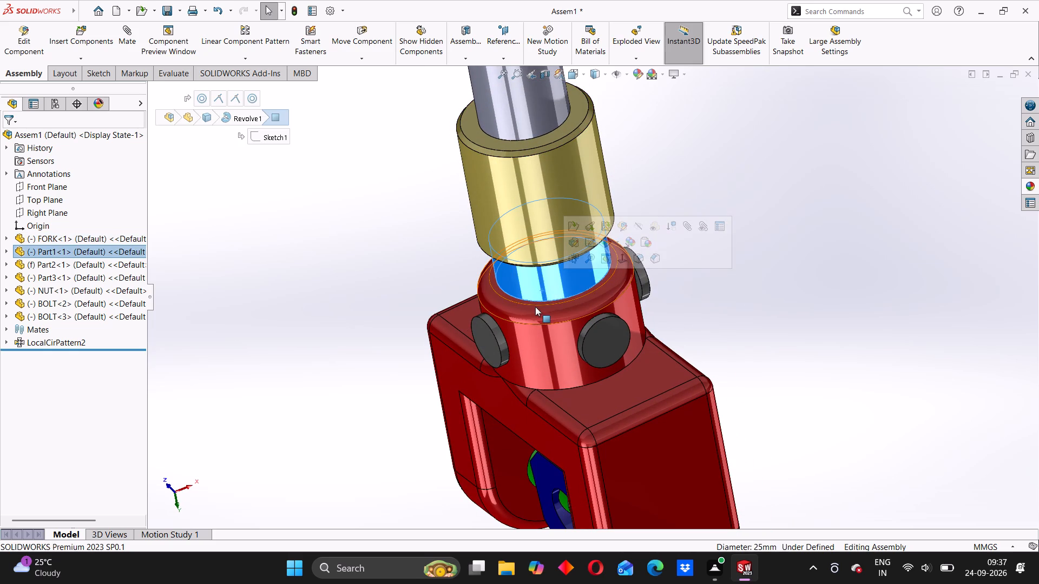
scroll(514, 297, "down", 3)
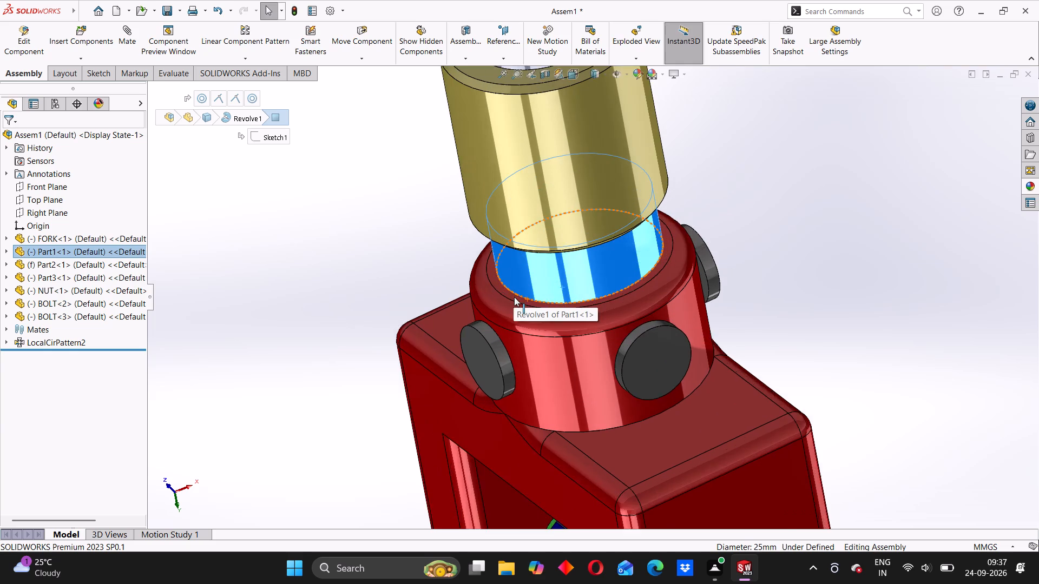
scroll(514, 297, "down", 2)
left_click(512, 290)
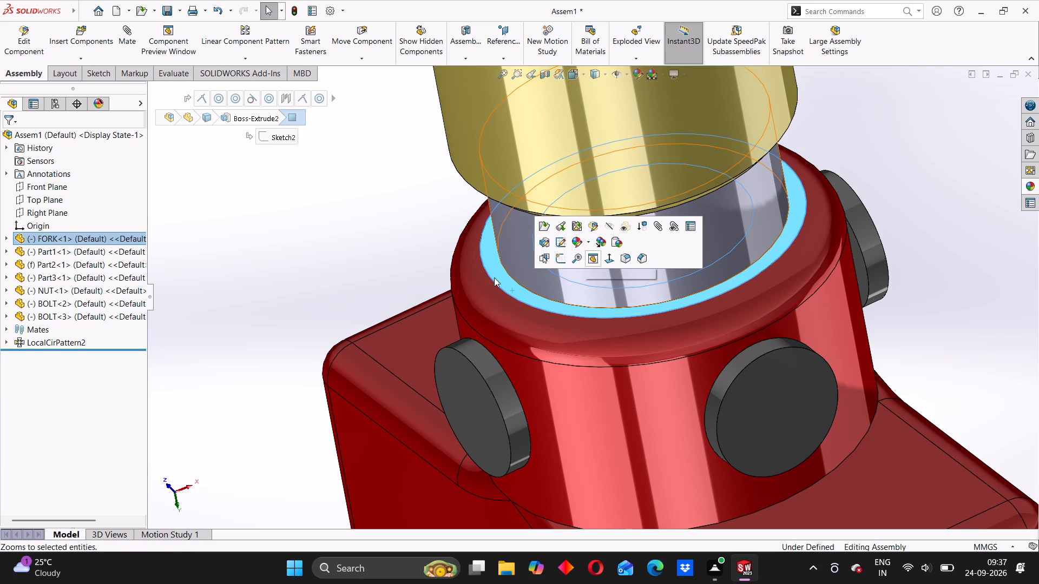
left_click(382, 218)
Test rotating the FORK and the Part1 shaft again while inspecting the joint from other sides.
scroll(568, 281, "up", 5)
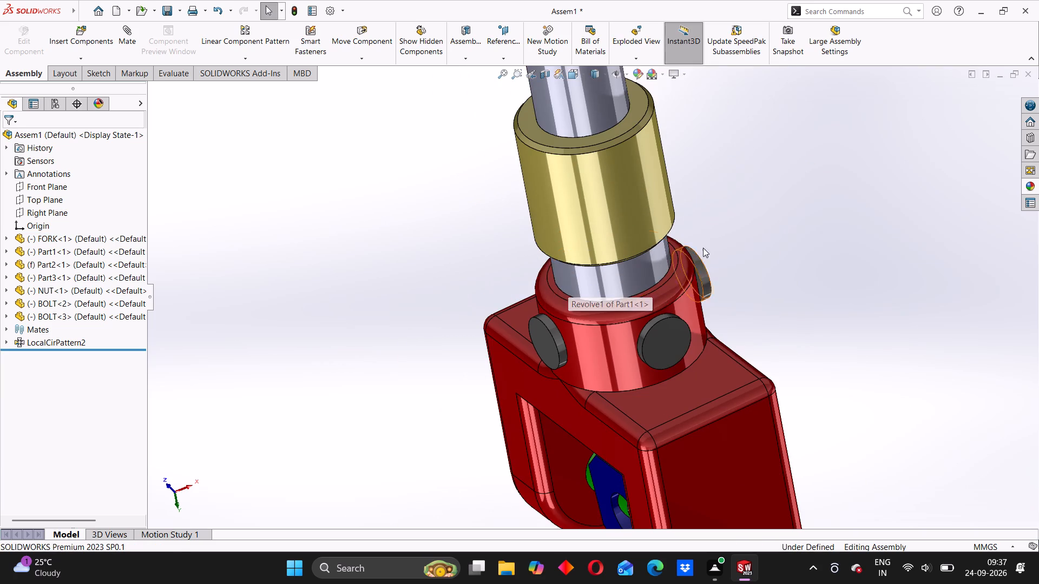
middle_click_drag(703, 247, 573, 321)
scroll(683, 245, "up", 3)
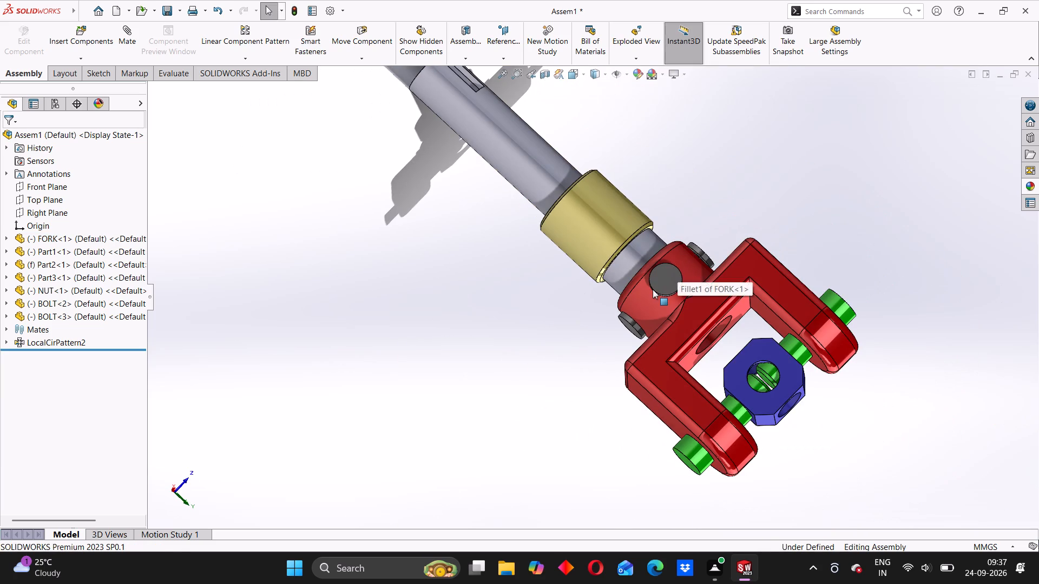
left_click_drag(648, 313, 693, 263)
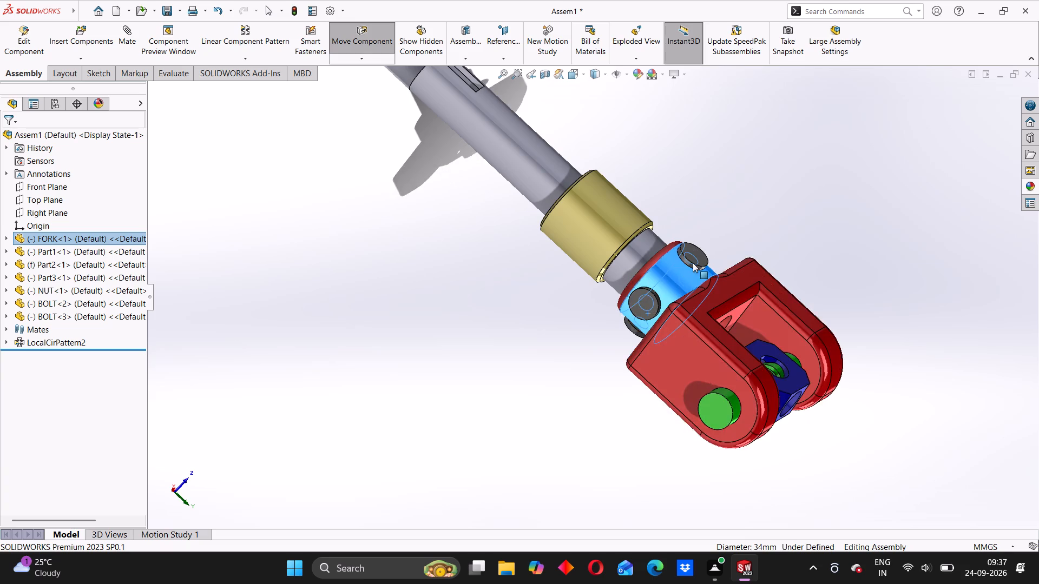
left_click_drag(693, 263, 693, 261)
scroll(688, 242, "up", 3)
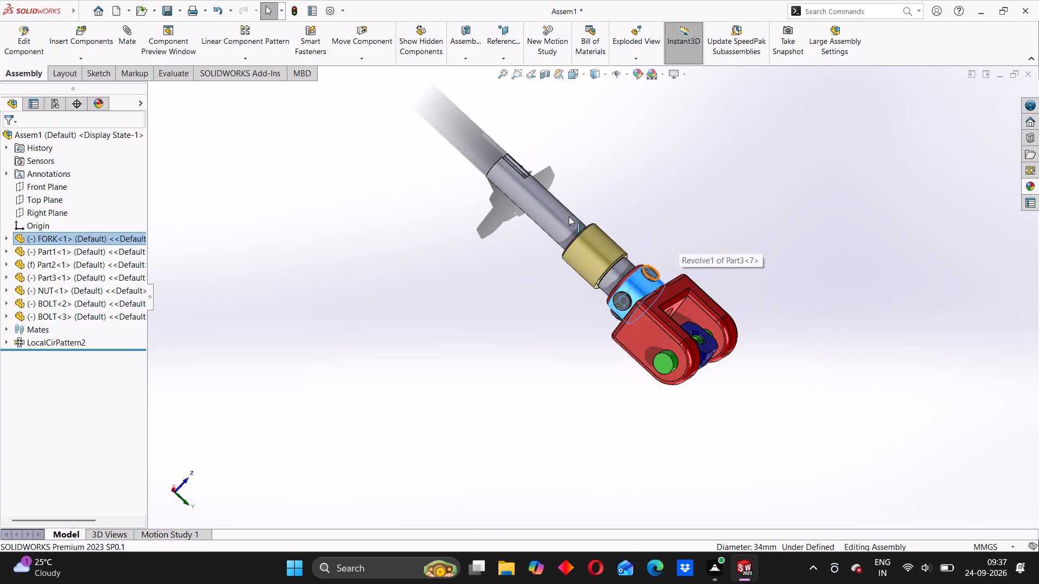
left_click_drag(564, 218, 555, 225)
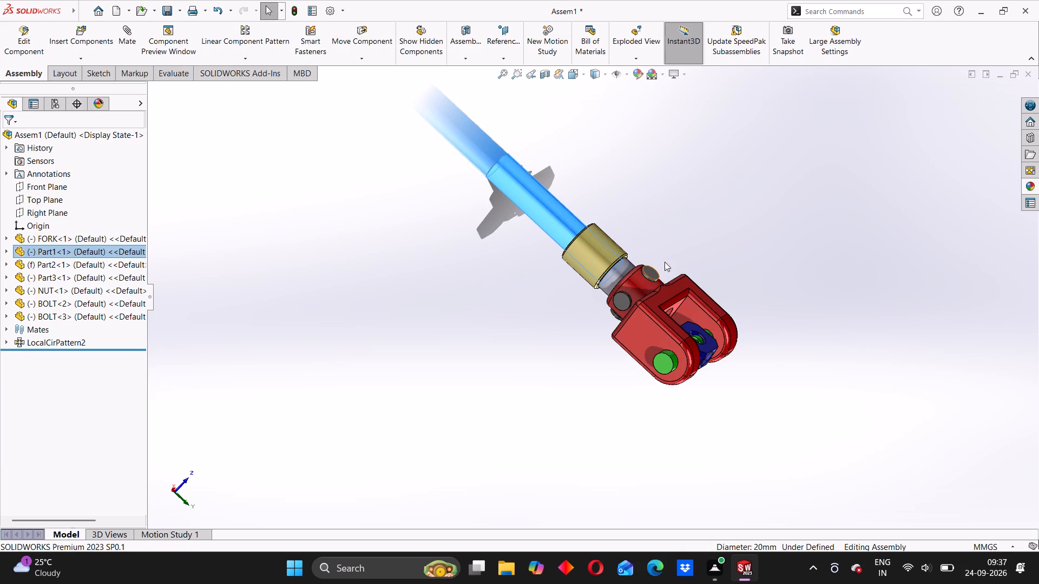
middle_click_drag(690, 299, 615, 333)
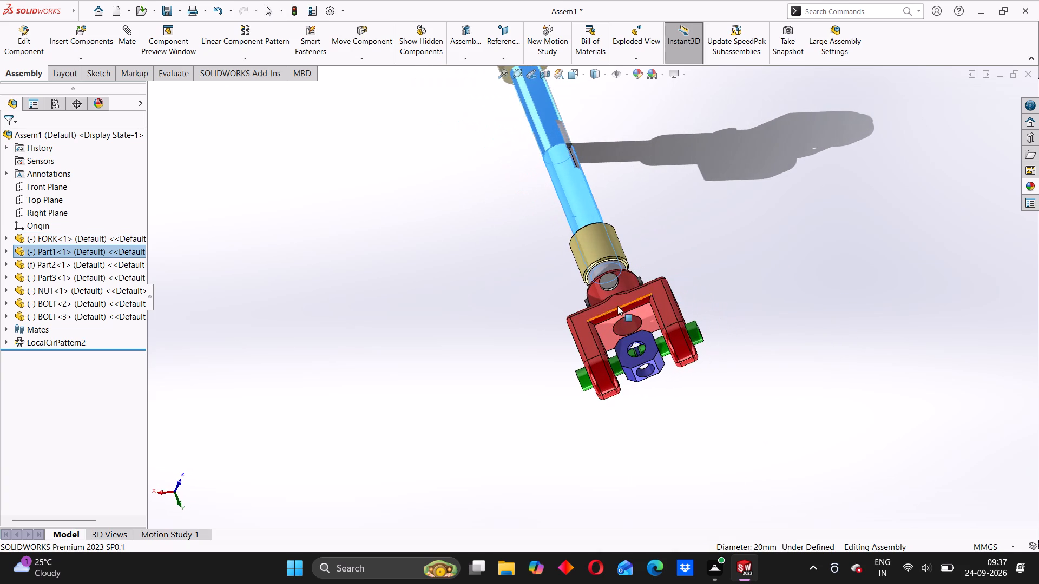
scroll(619, 299, "down", 3)
scroll(619, 299, "up", 3)
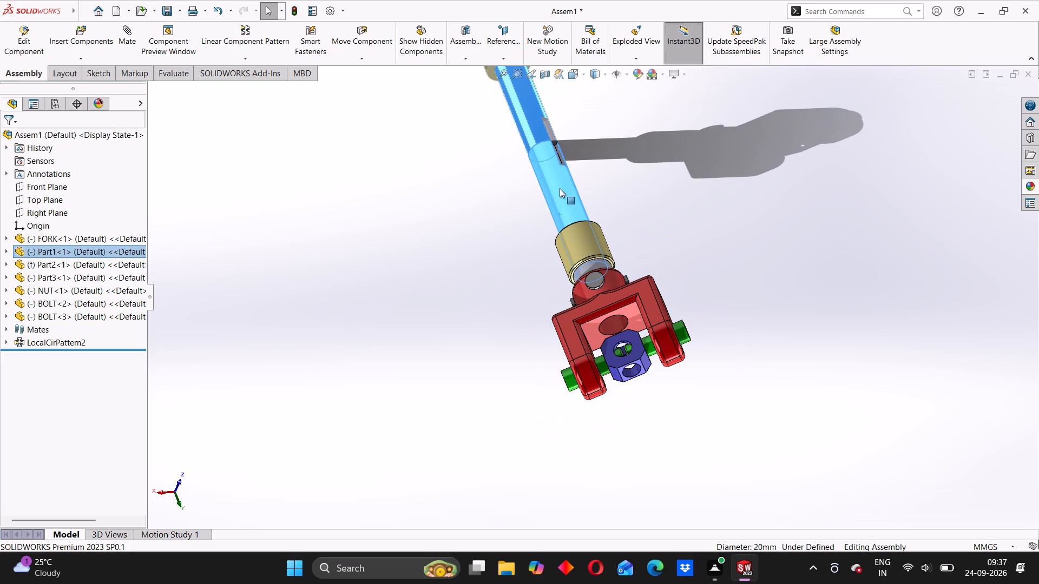
left_click_drag(560, 188, 530, 202)
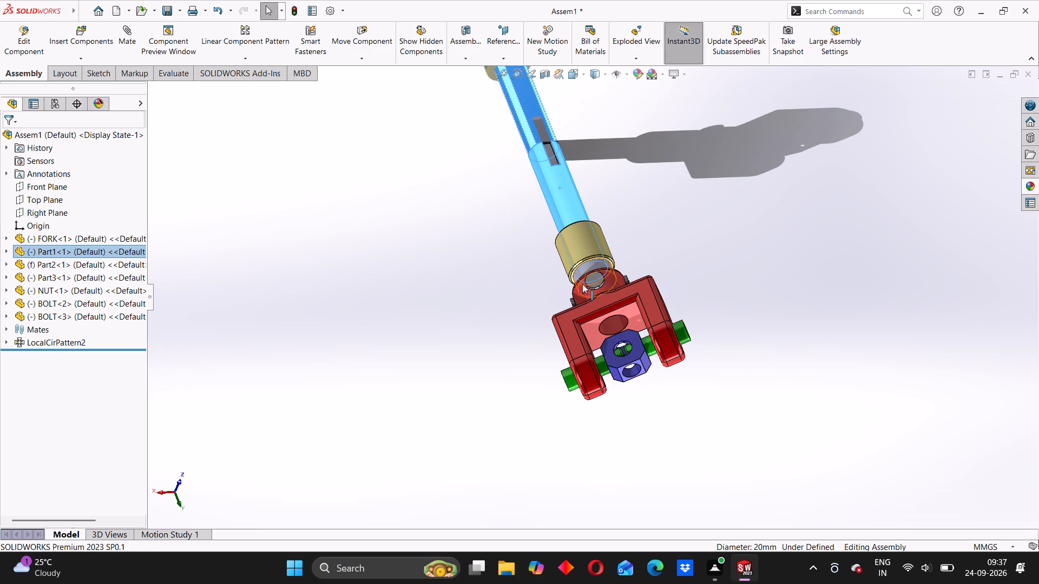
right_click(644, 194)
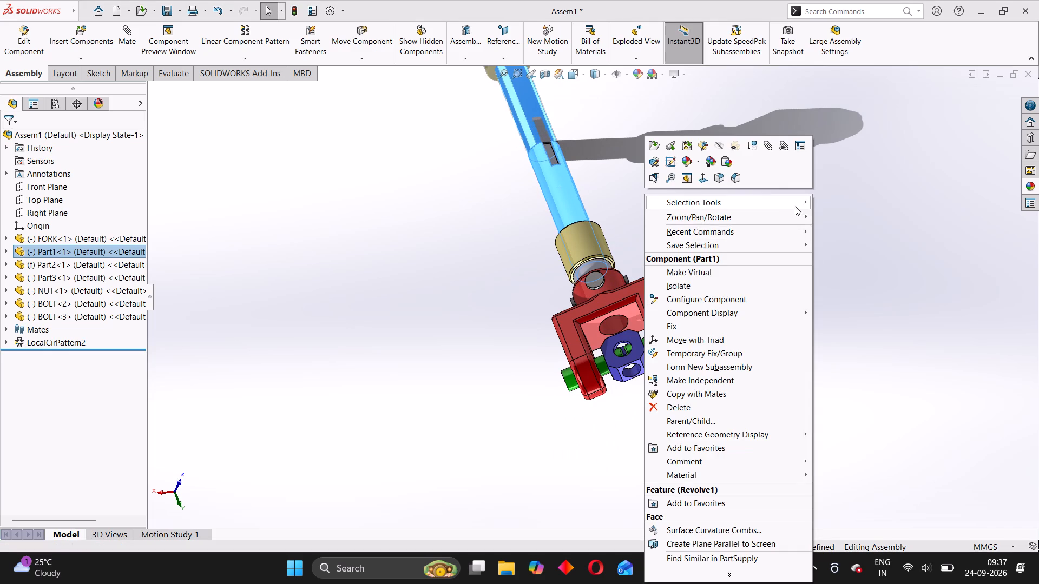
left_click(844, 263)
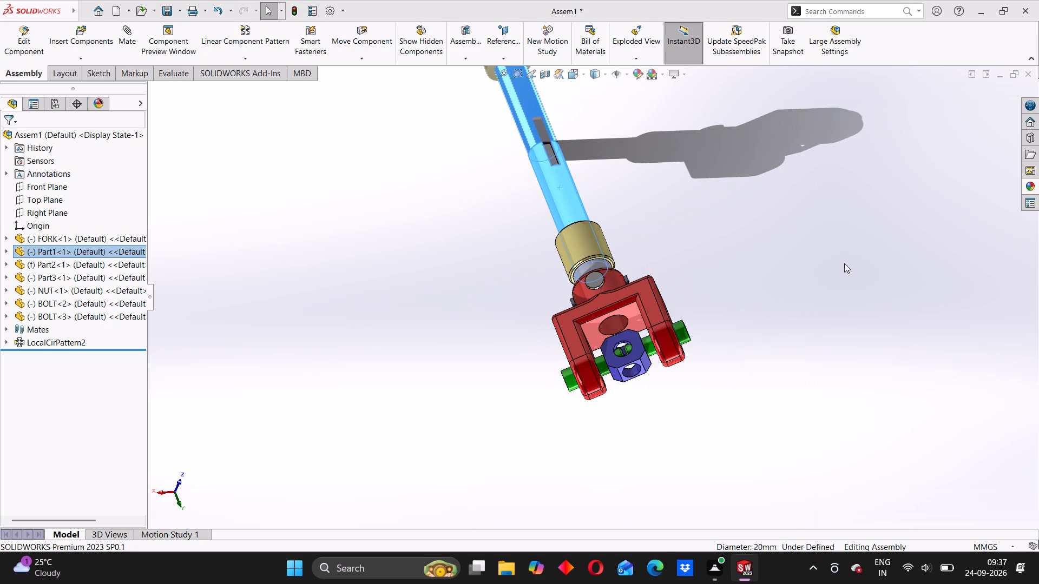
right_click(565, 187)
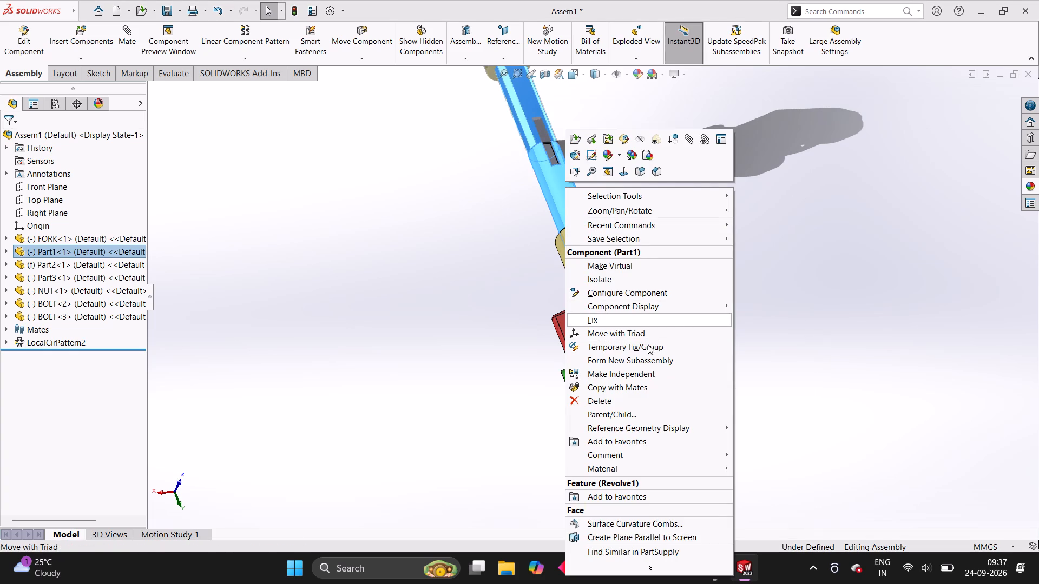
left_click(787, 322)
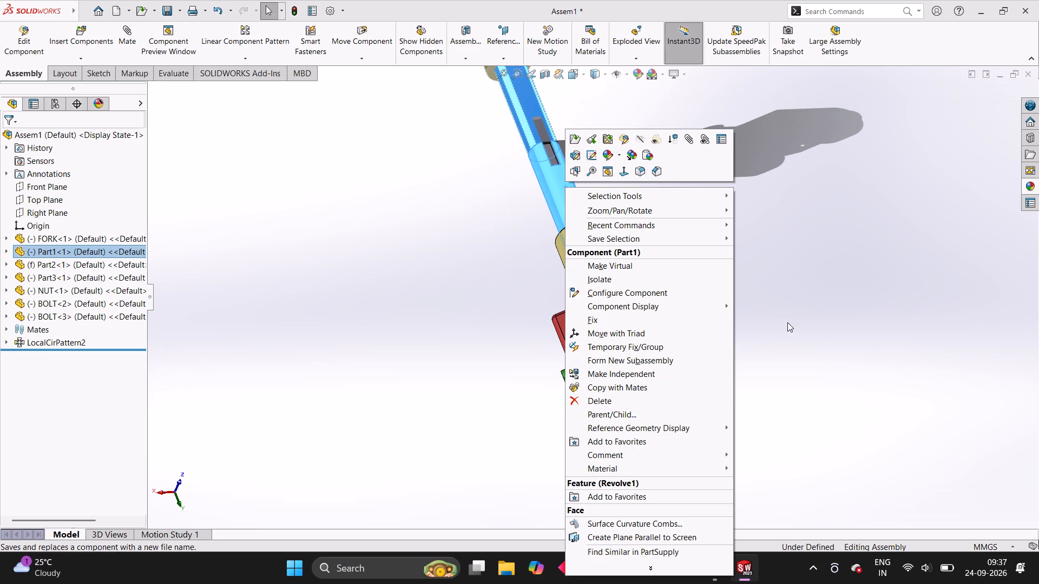
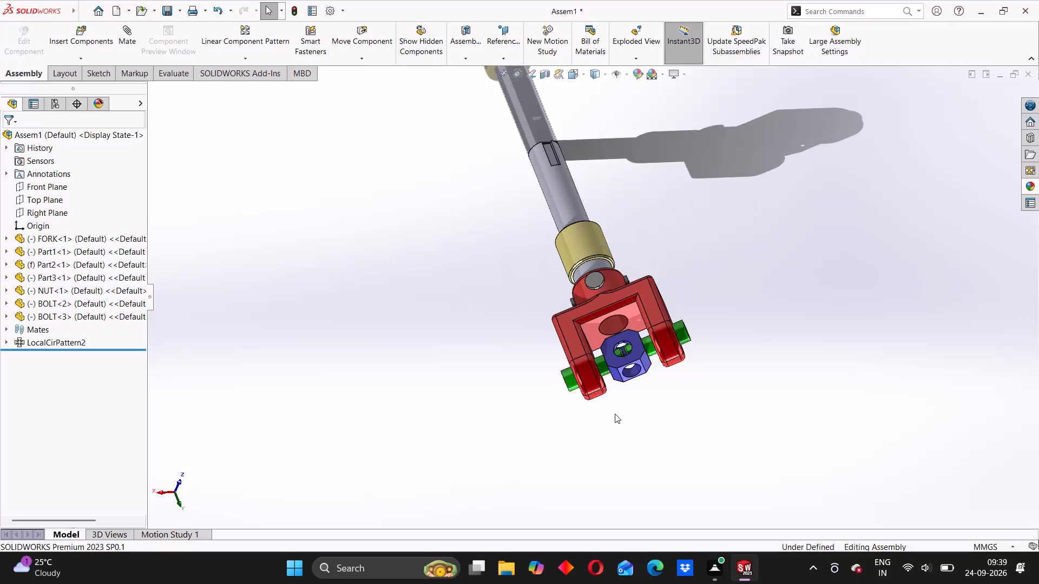
Examine the fork end of the shaft assembly and the fork's planes and features.
scroll(615, 414, "up", 2)
scroll(573, 360, "up", 2)
scroll(543, 308, "up", 1)
middle_click_drag(543, 308, 602, 322)
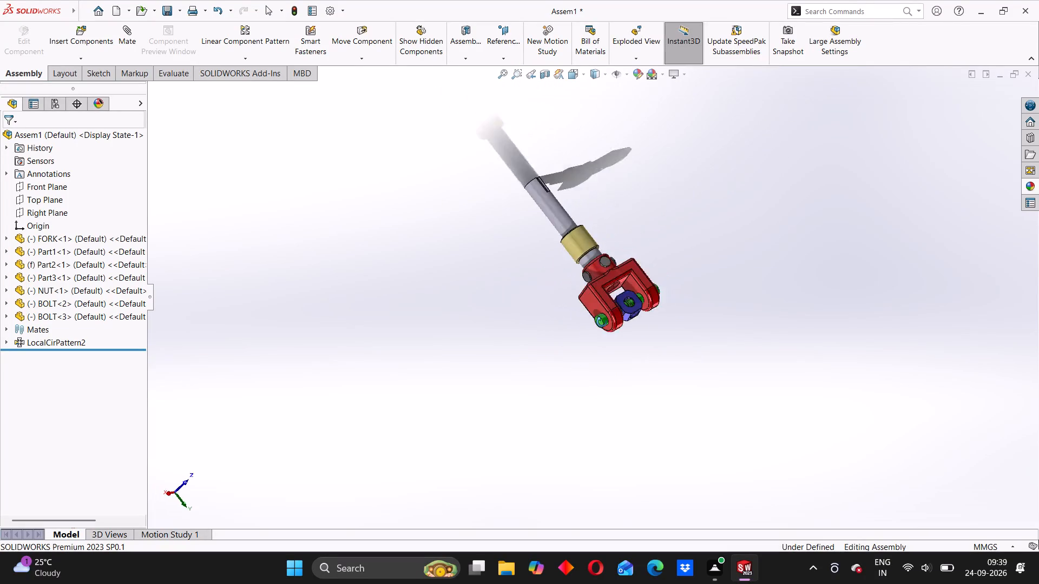
middle_click_drag(602, 322, 617, 370)
scroll(596, 289, "down", 4)
scroll(600, 275, "up", 1)
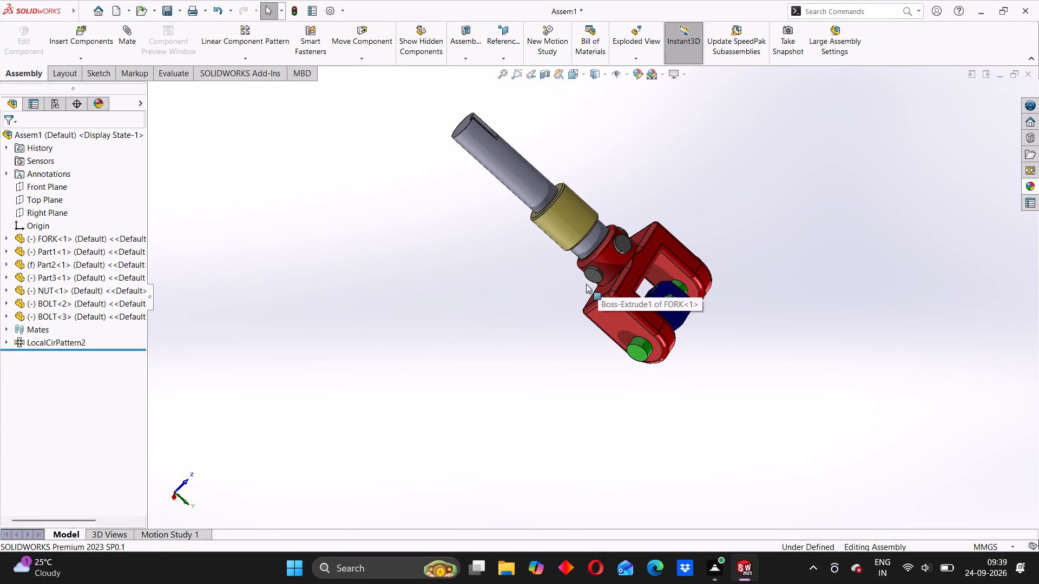
middle_click_drag(578, 296, 547, 303)
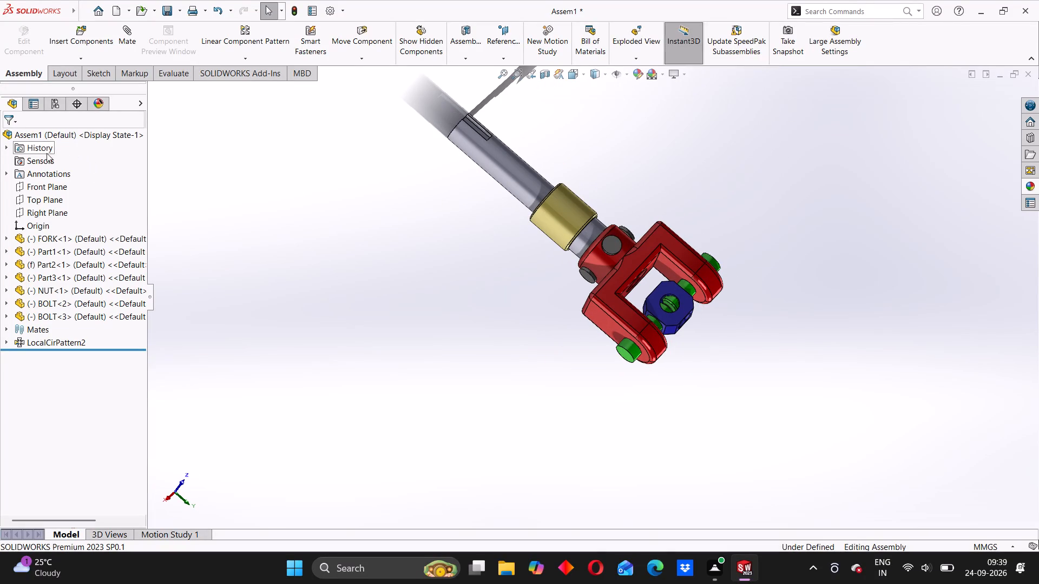
left_click(6, 237)
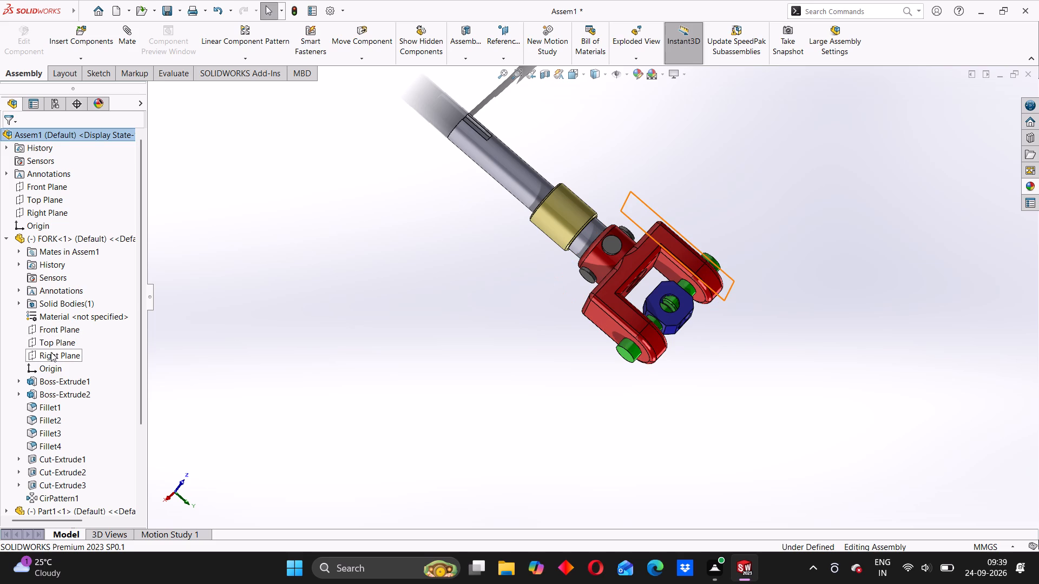
scroll(51, 352, "up", 3)
scroll(51, 351, "down", 3)
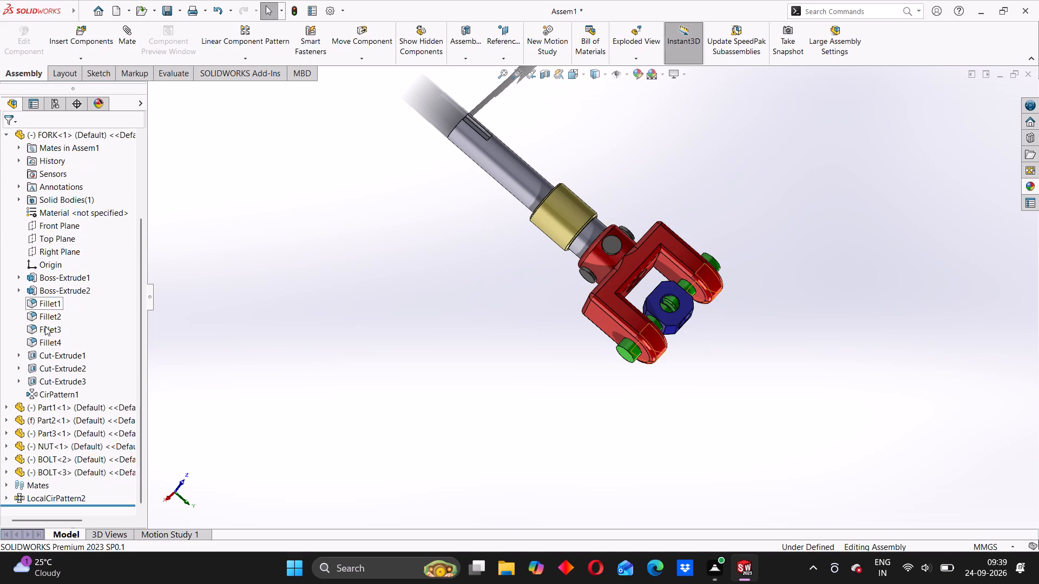
scroll(573, 296, "up", 3)
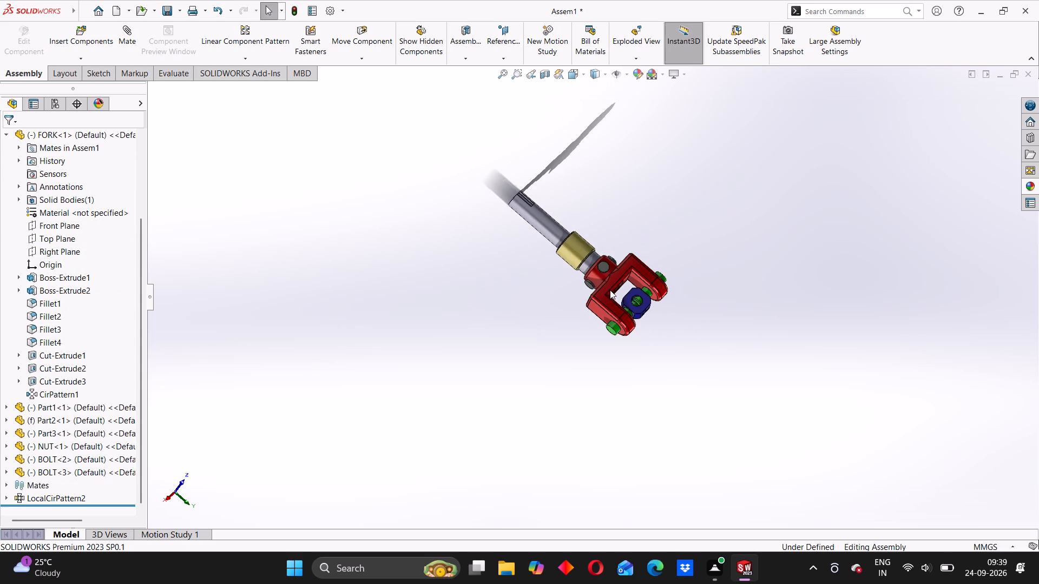
middle_click_drag(610, 290, 611, 257)
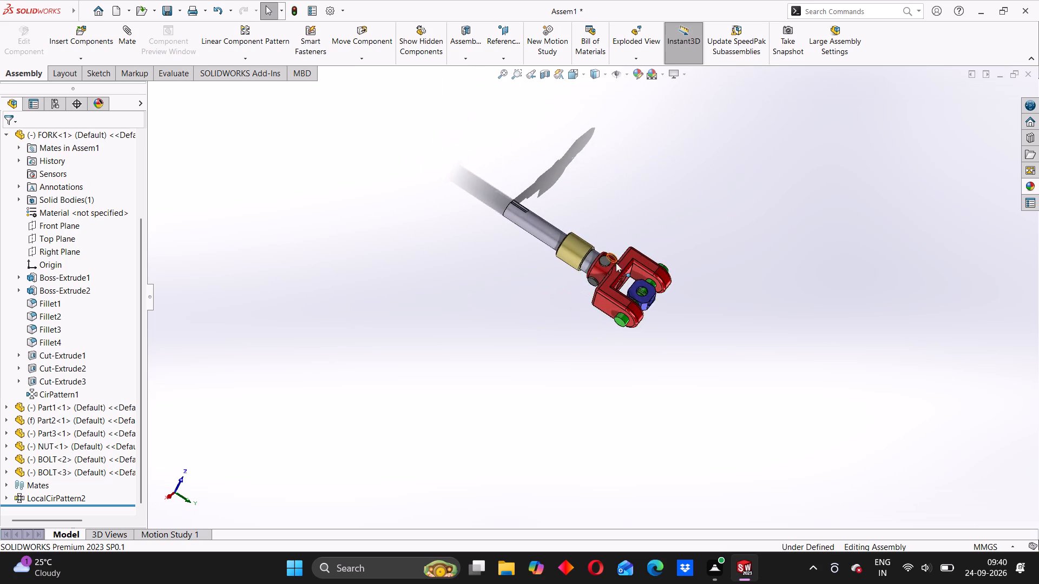
scroll(616, 272, "down", 7)
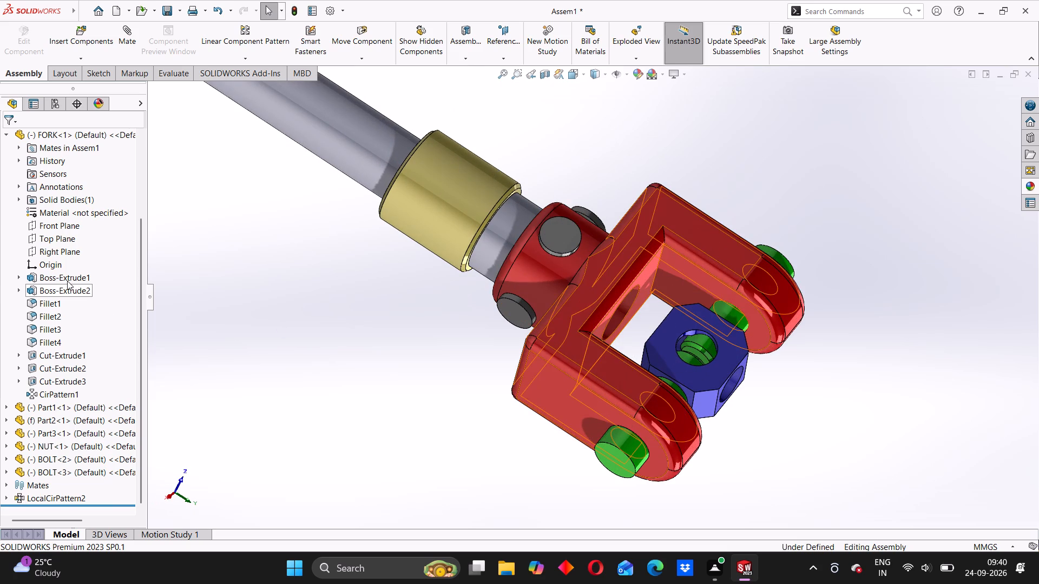
scroll(15, 279, "up", 1)
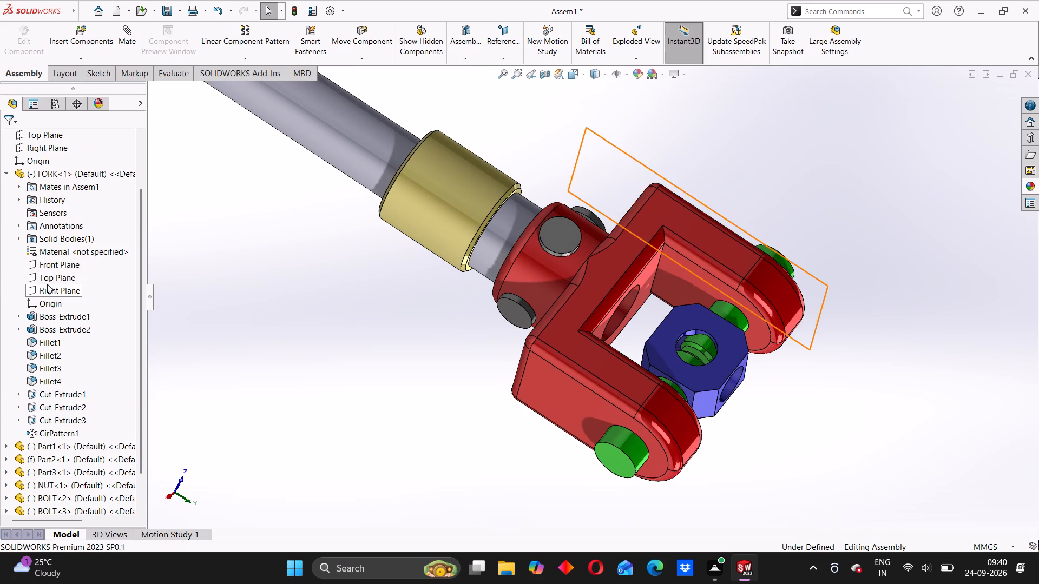
scroll(49, 248, "down", 1)
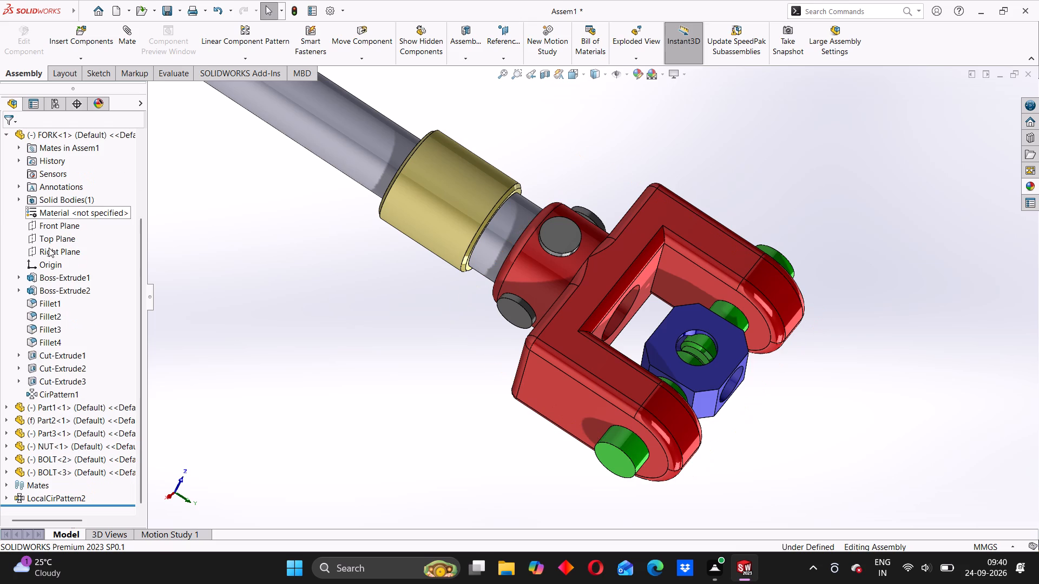
Extend the displayed Front Plane of Part1 along the shaft axis past the nut in the fork.
left_click(6, 406)
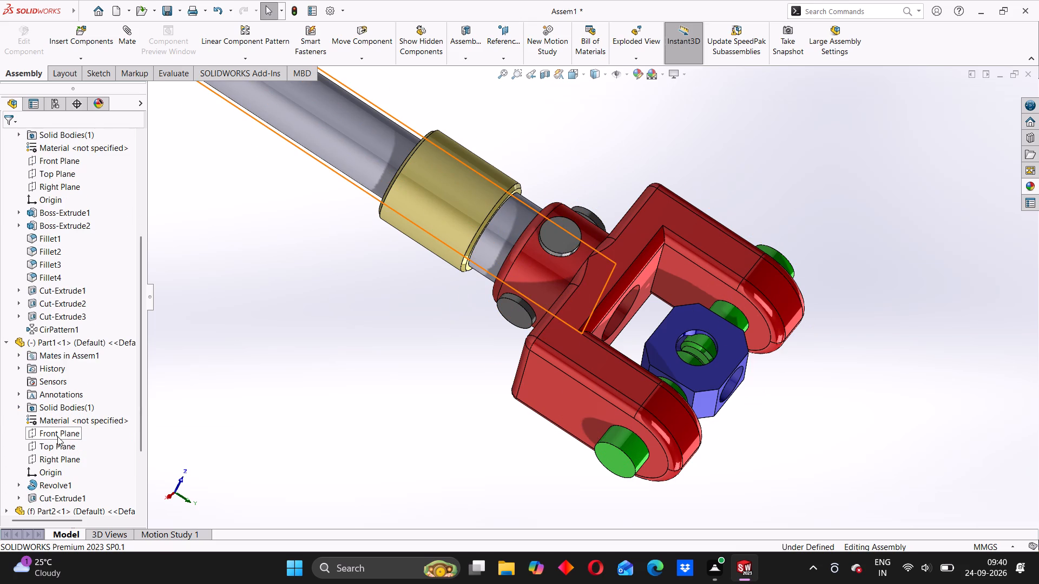
left_click(57, 436)
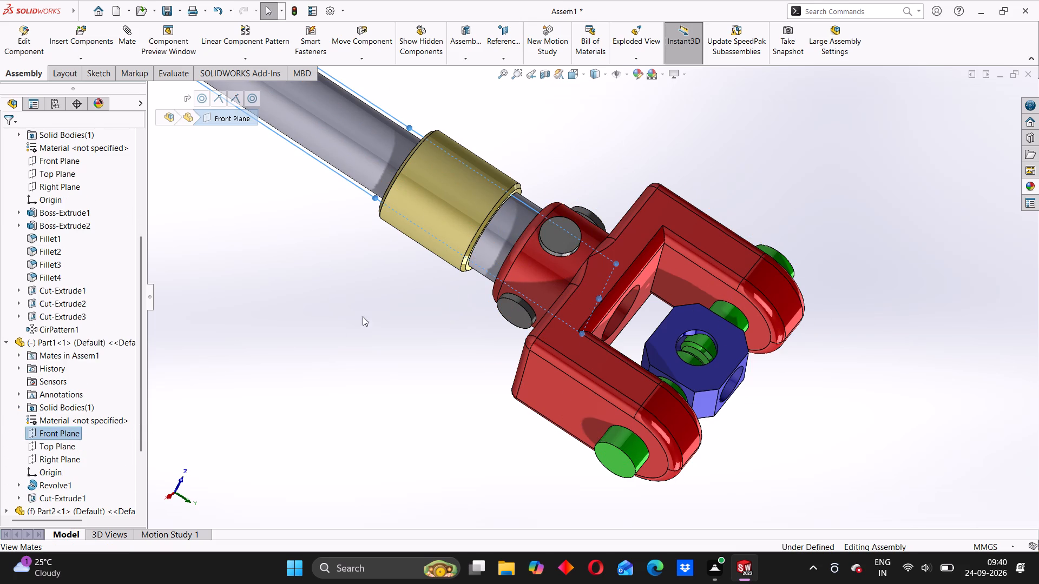
scroll(398, 300, "up", 2)
middle_click_drag(422, 294, 409, 316)
left_click_drag(600, 282, 626, 295)
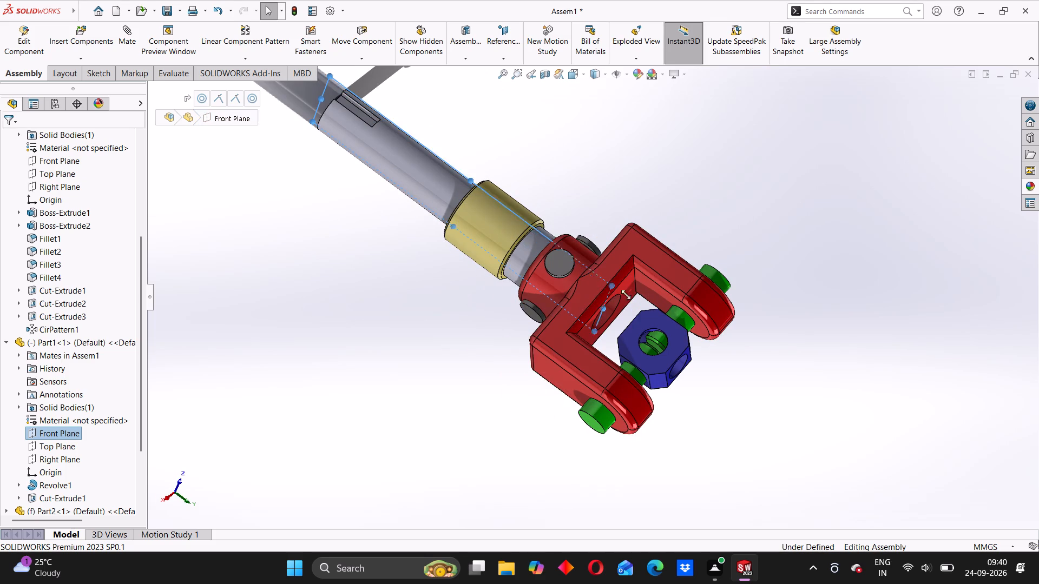
left_click_drag(626, 295, 739, 355)
left_click(739, 355)
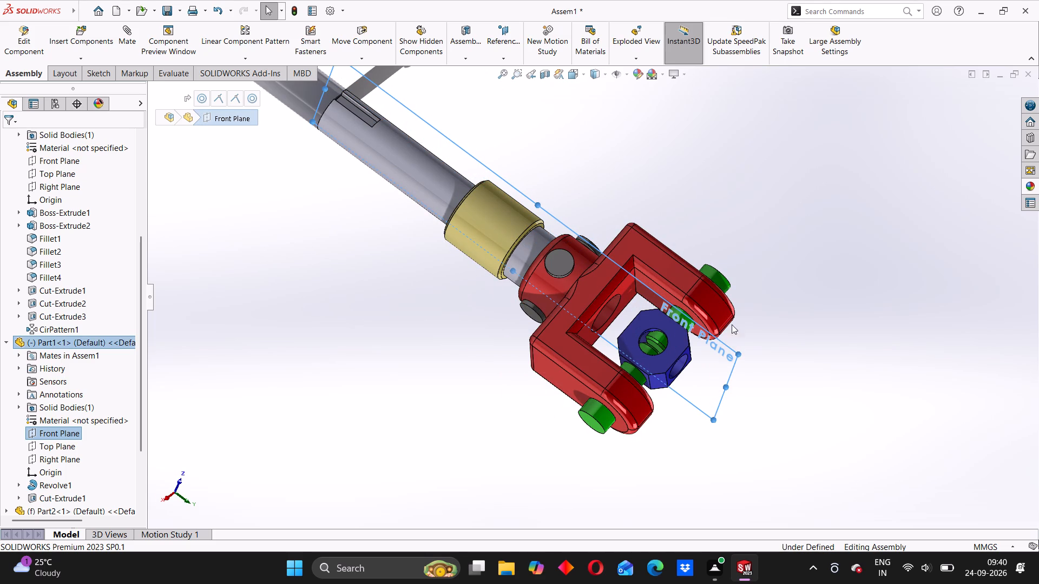
middle_click_drag(592, 188, 554, 197)
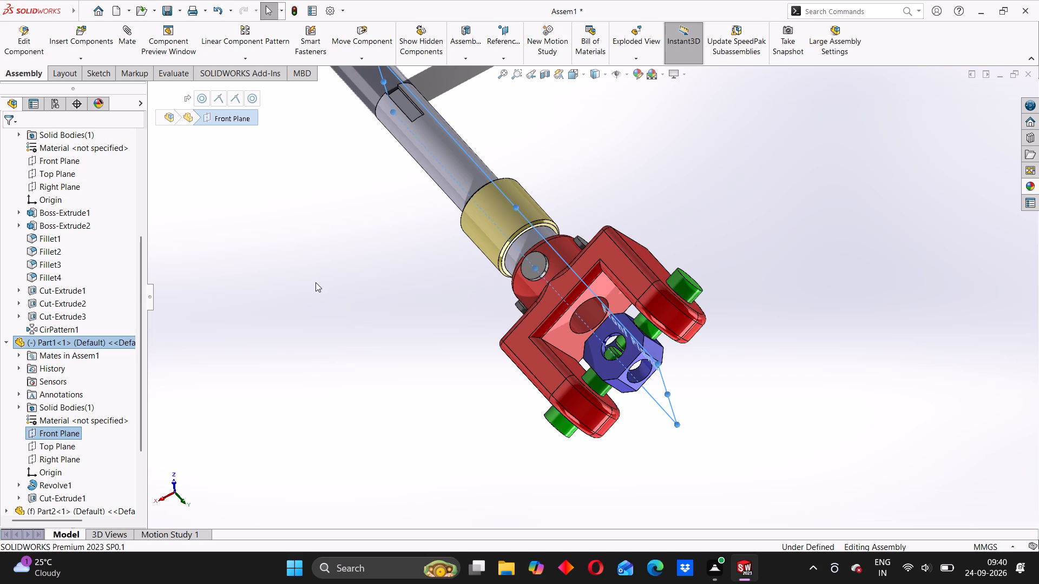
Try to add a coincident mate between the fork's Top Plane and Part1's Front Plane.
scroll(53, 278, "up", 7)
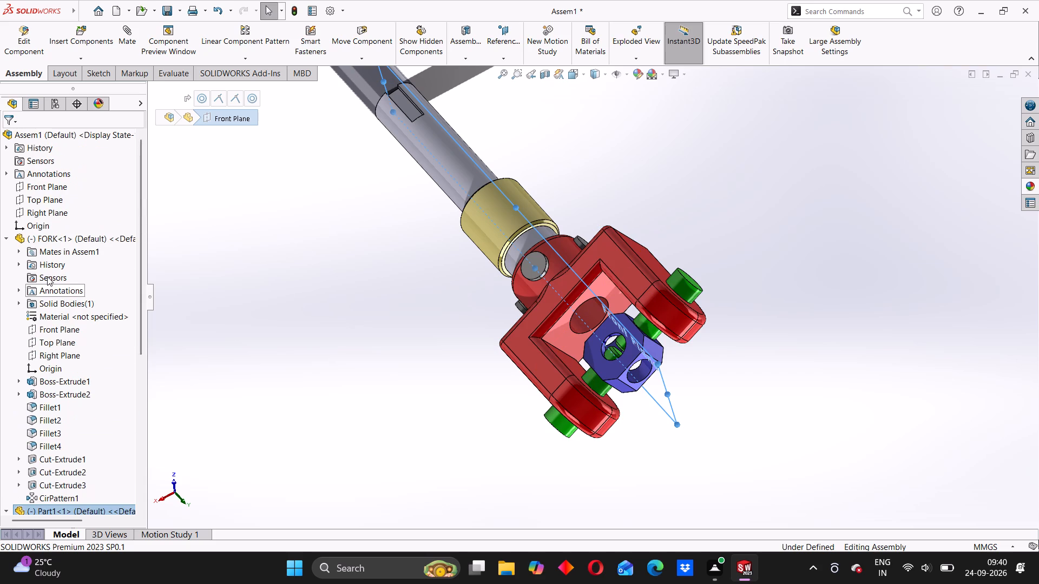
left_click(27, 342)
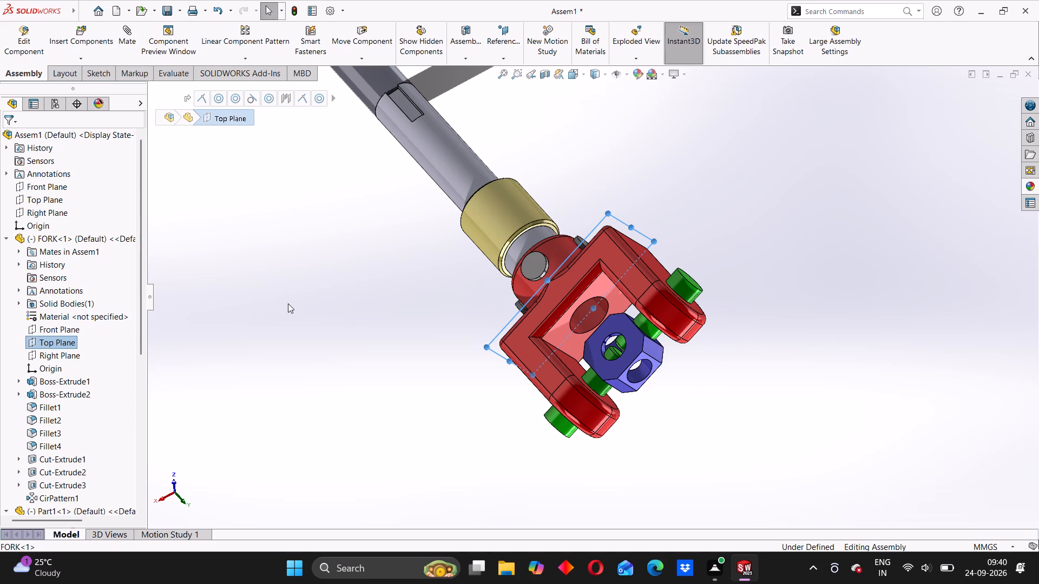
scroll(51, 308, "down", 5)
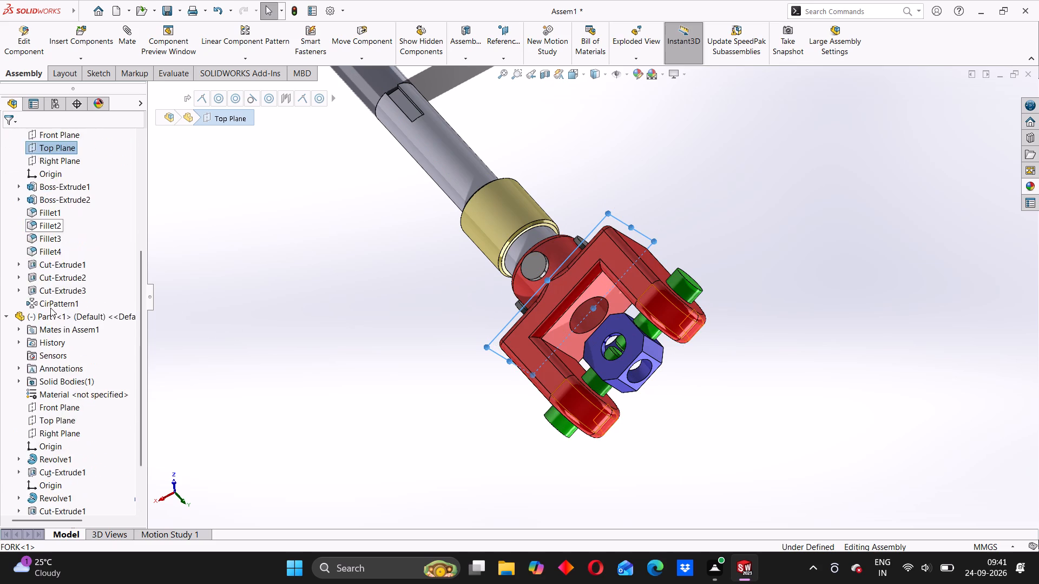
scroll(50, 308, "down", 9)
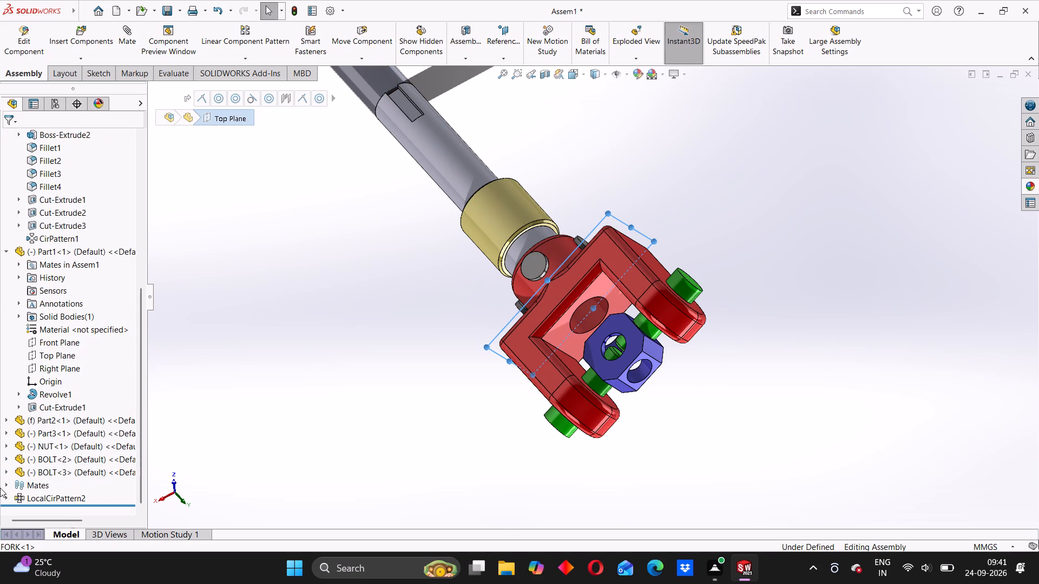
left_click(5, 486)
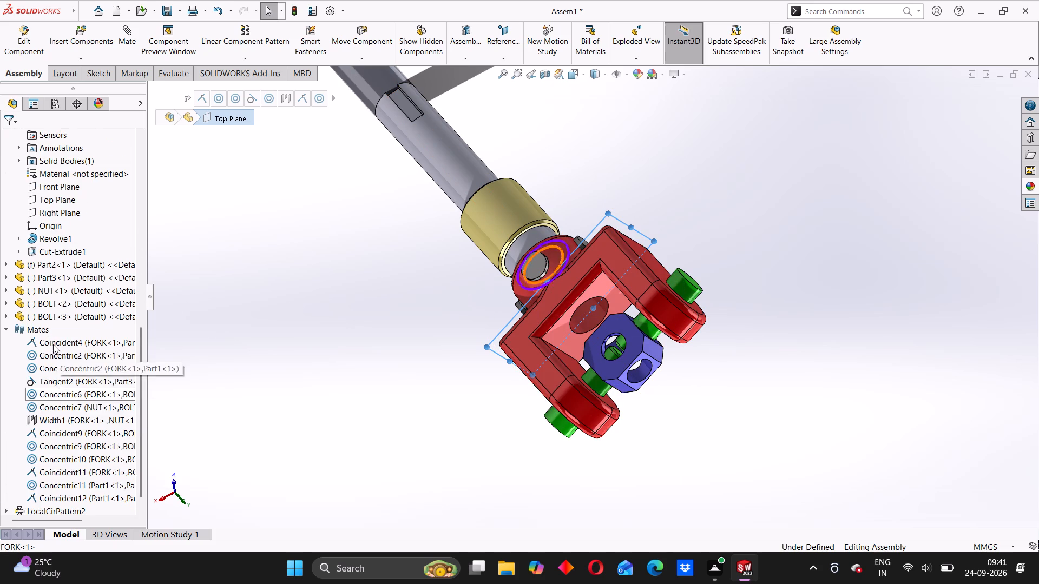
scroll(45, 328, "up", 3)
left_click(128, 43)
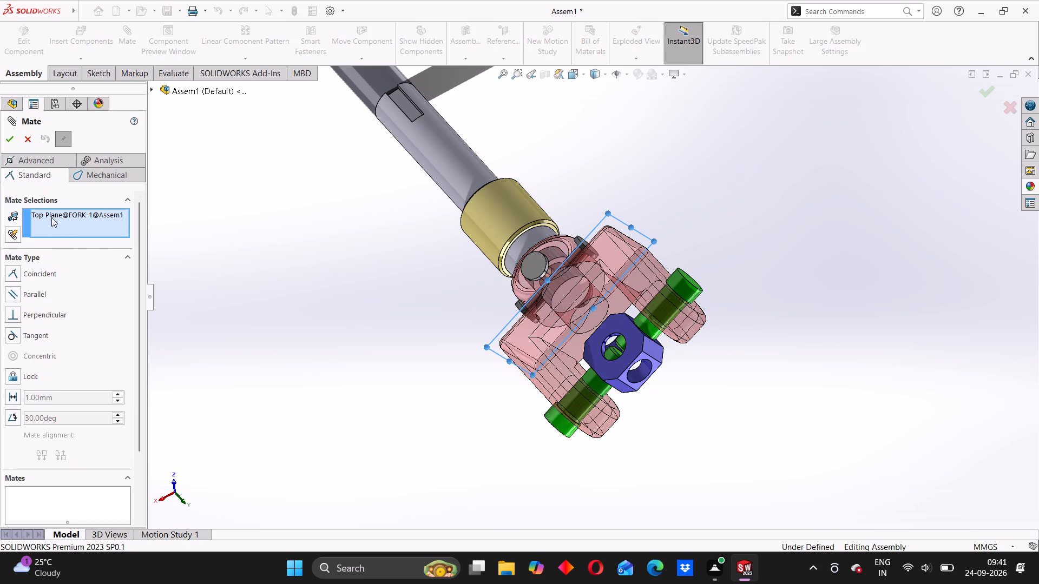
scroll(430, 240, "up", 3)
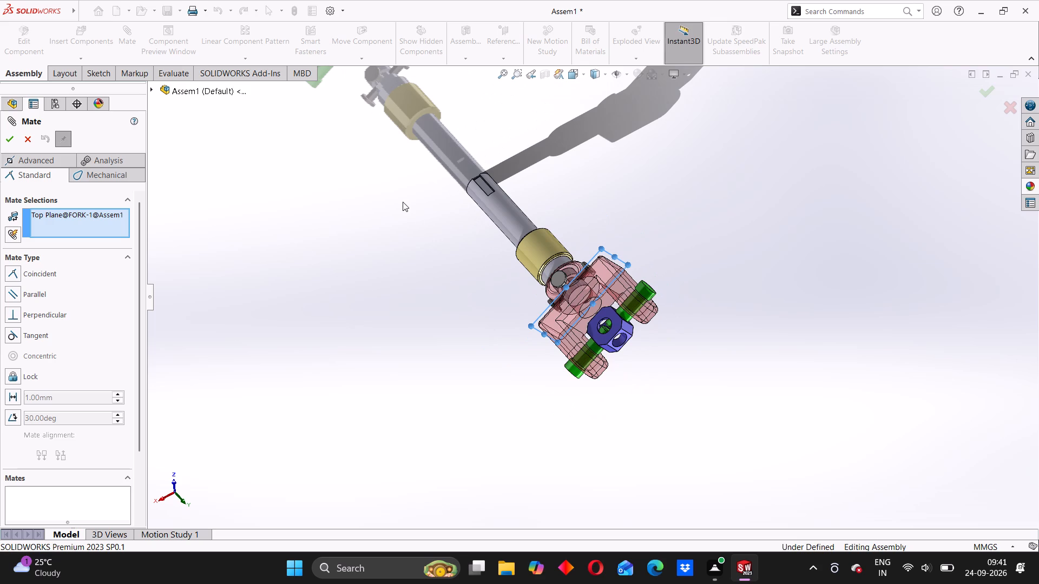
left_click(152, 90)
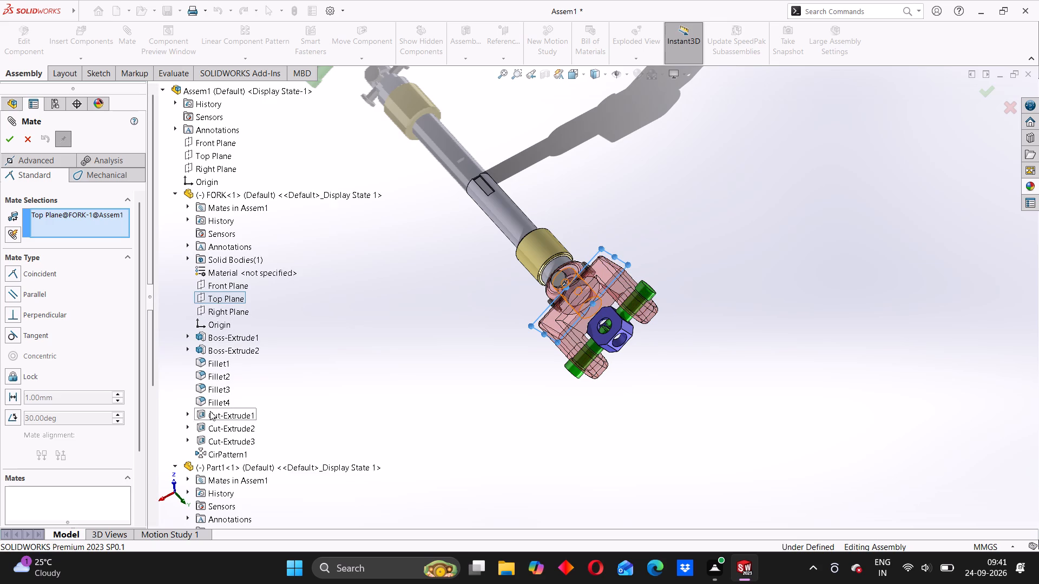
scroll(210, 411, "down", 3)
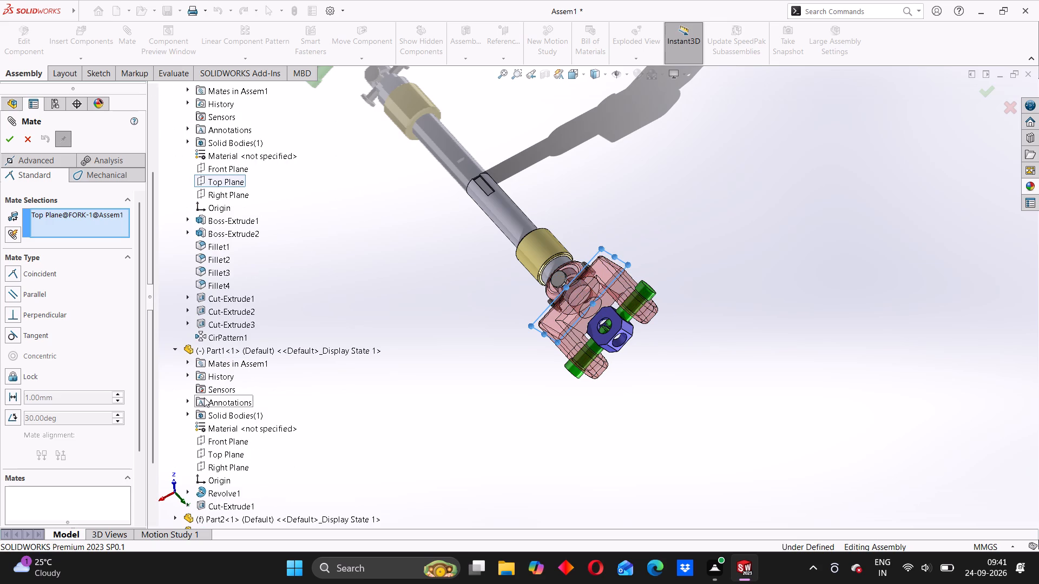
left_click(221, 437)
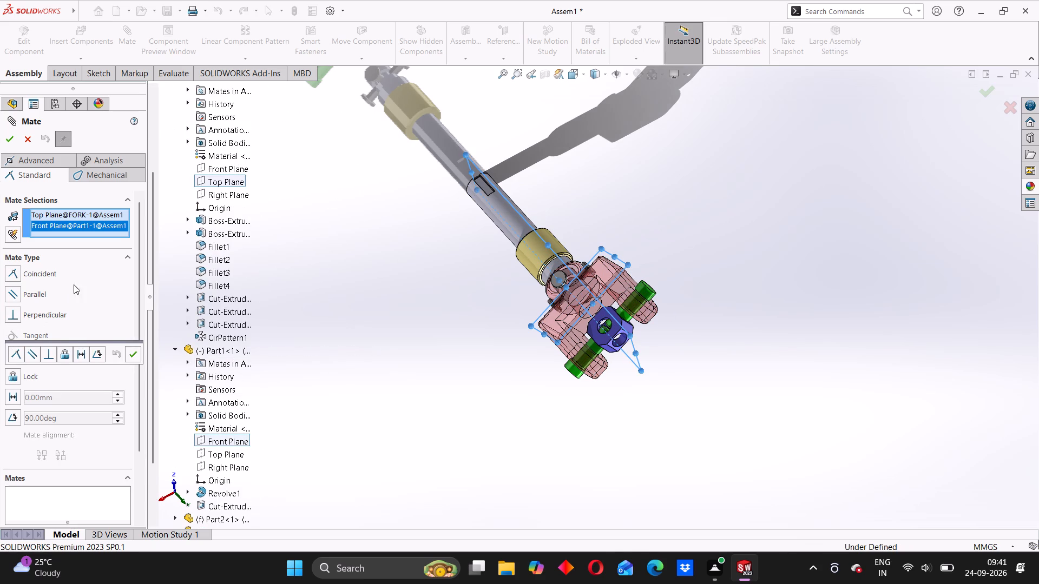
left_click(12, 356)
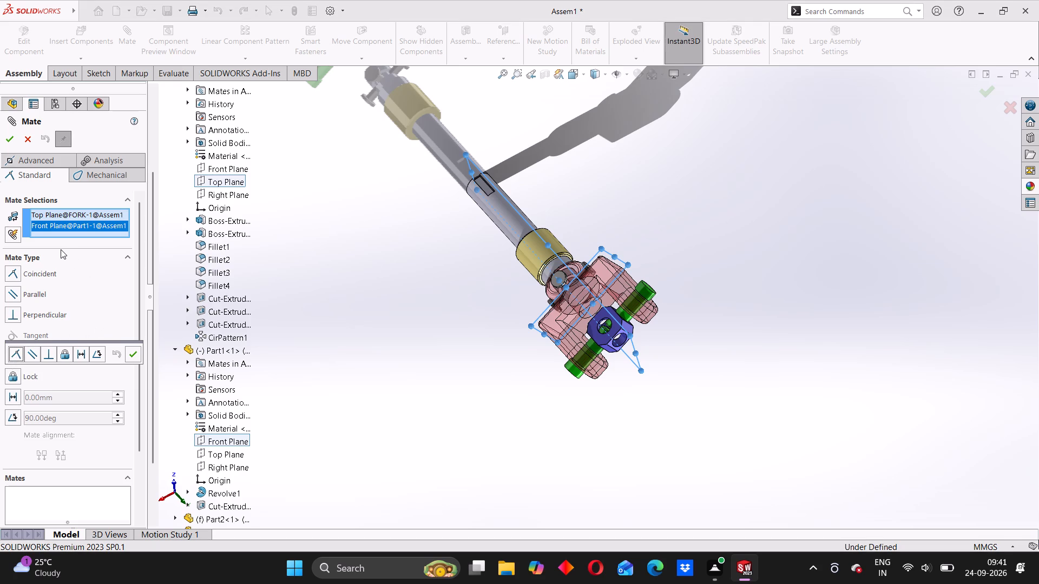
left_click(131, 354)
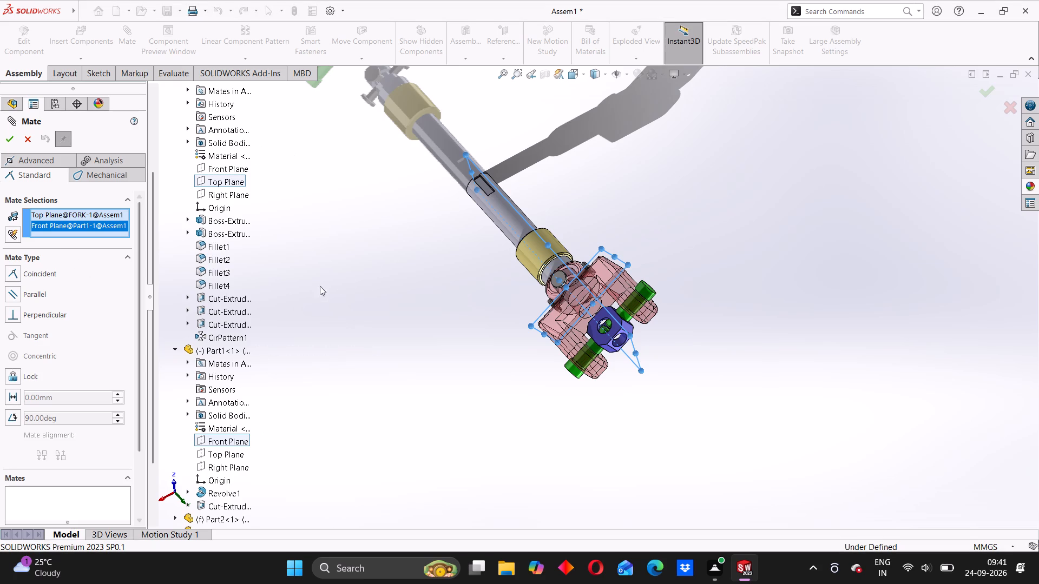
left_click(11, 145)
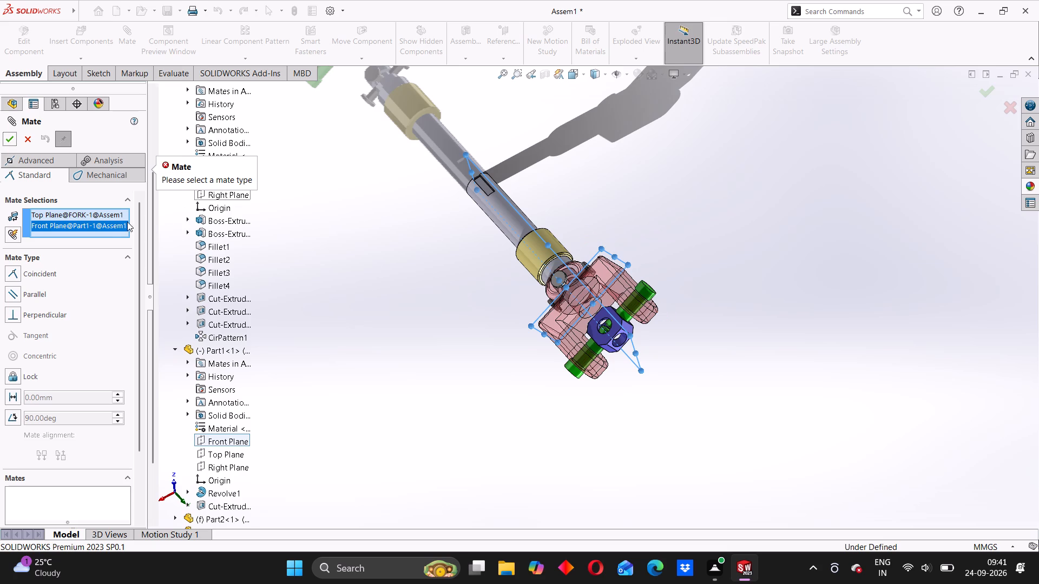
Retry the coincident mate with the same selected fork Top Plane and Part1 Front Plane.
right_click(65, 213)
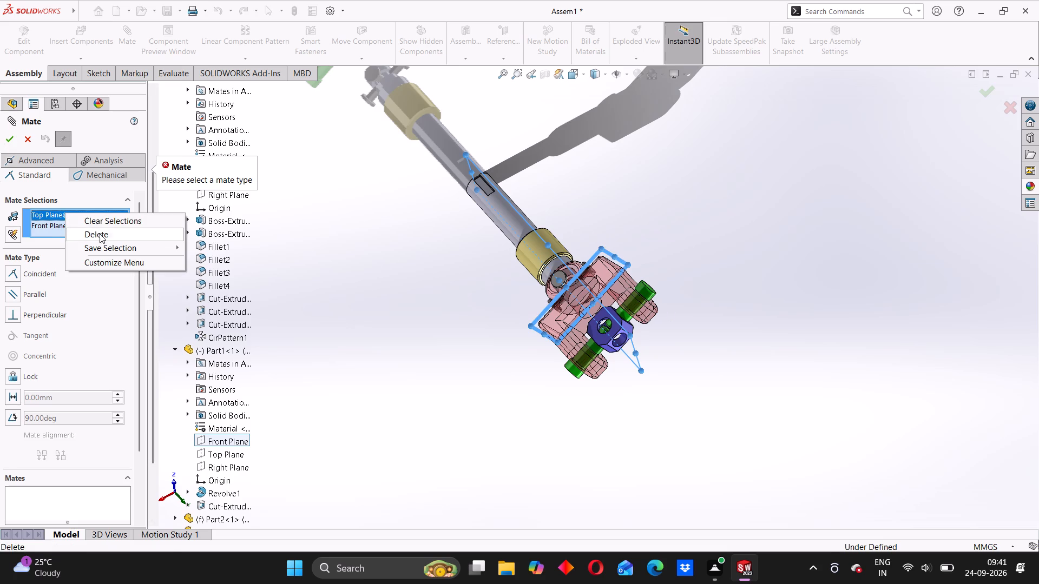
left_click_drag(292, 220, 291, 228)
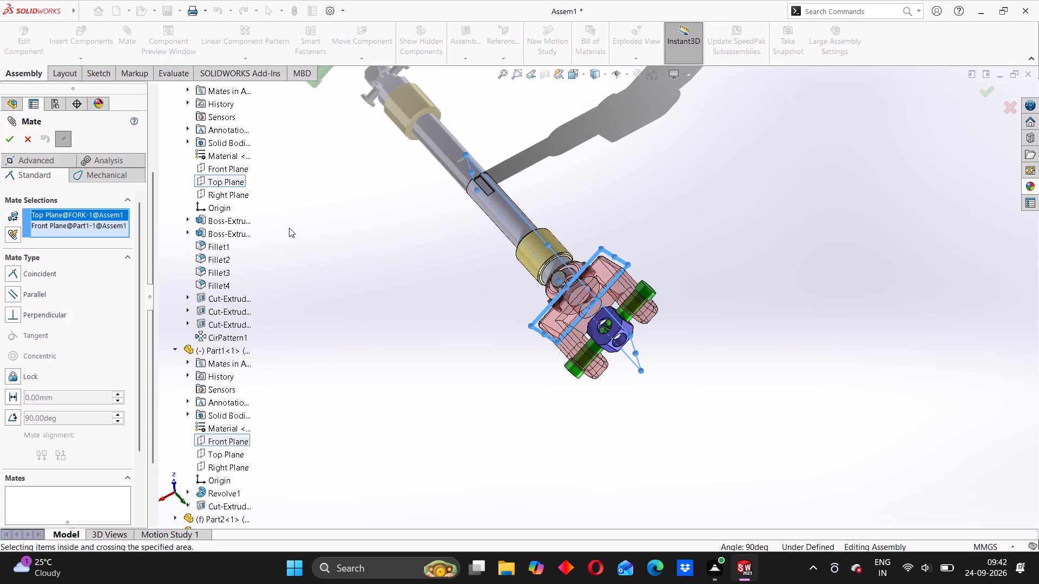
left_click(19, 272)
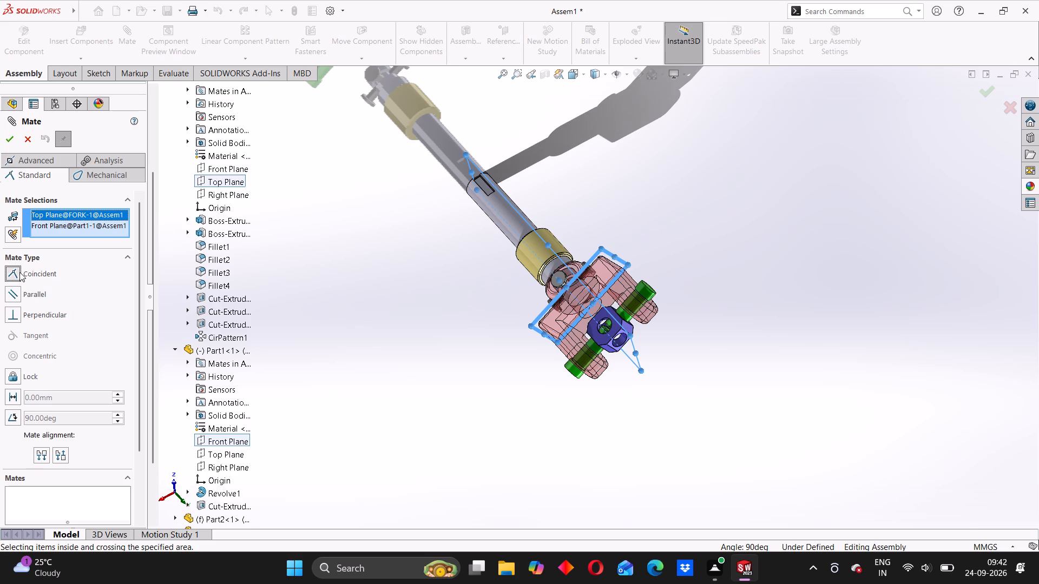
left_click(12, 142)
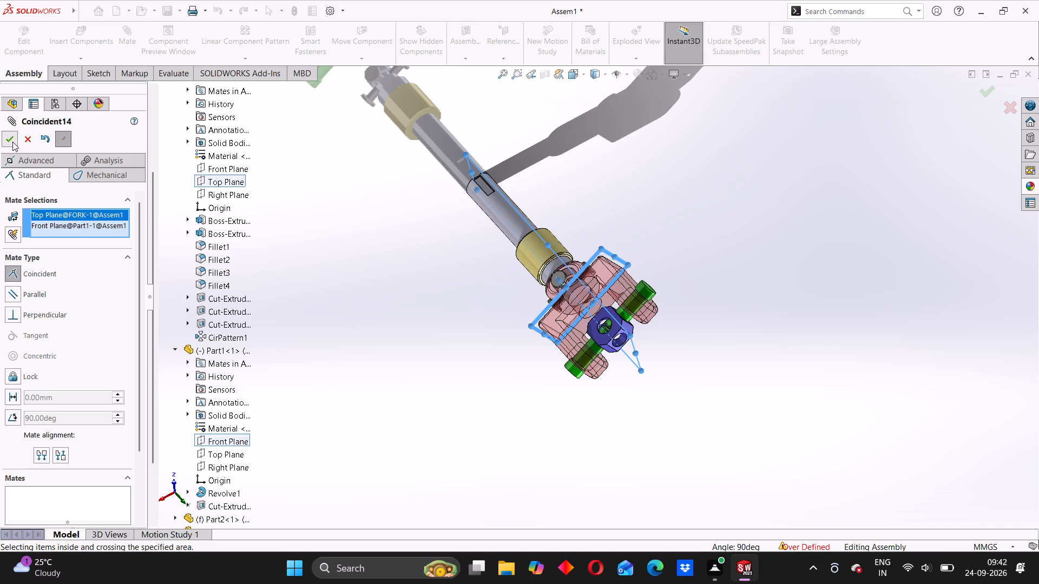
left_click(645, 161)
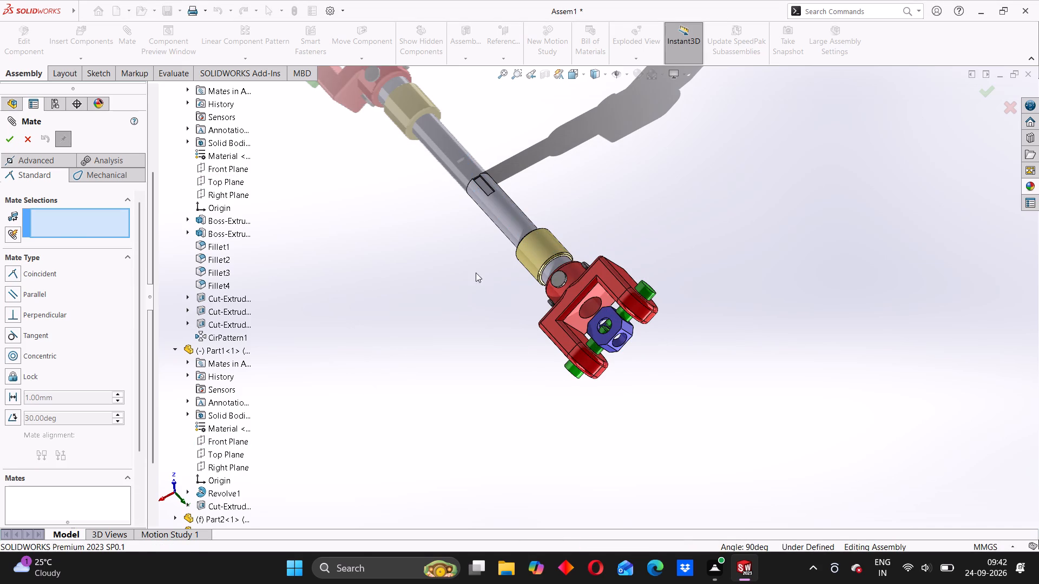
Turn the Part1 shaft about its axis to test its remaining freedom of movement.
left_click_drag(498, 206, 465, 282)
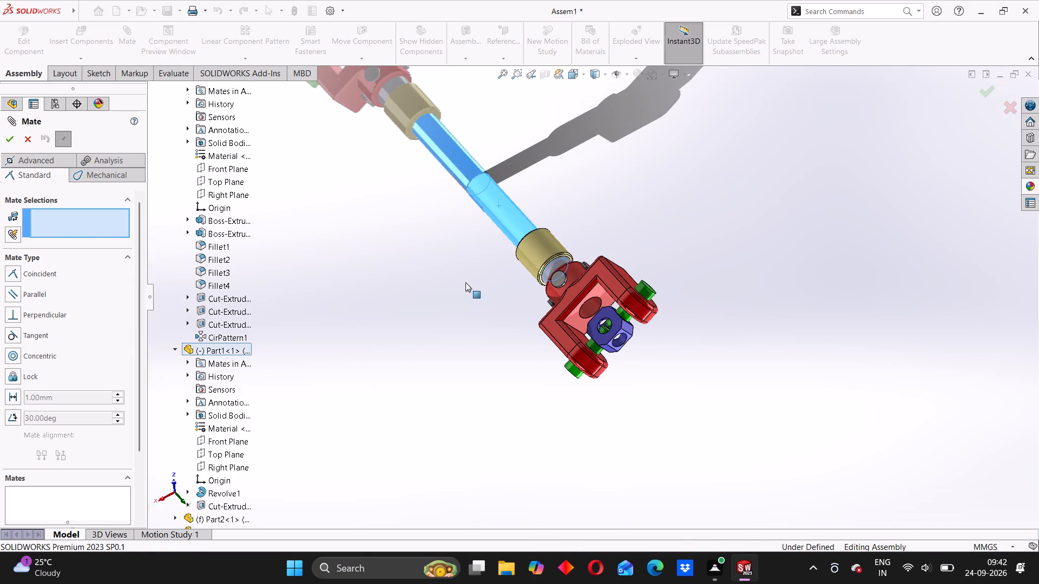
left_click_drag(465, 282, 484, 247)
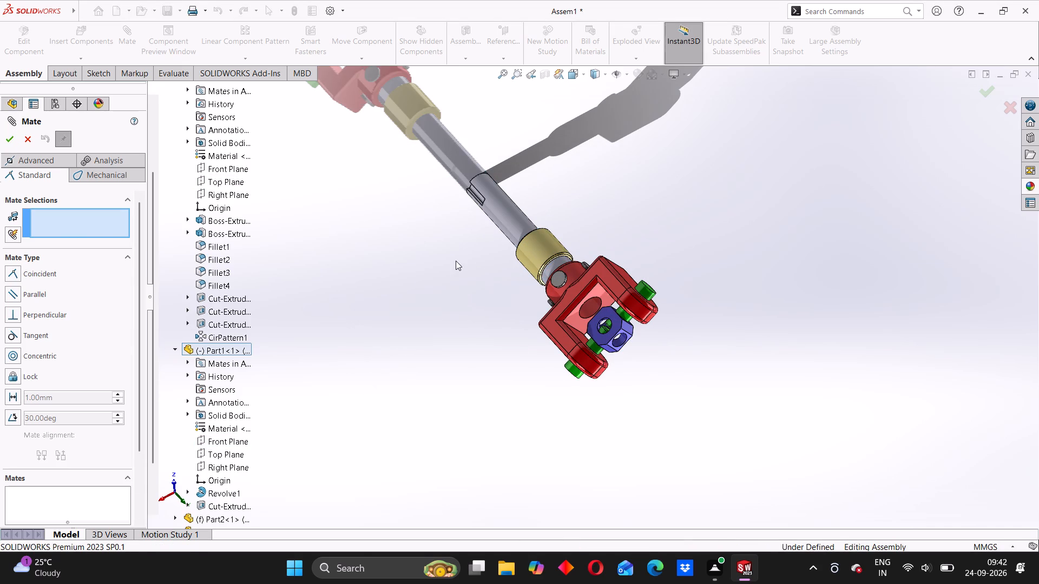
Add a coincident mate between the fork's Front Plane and Part1's Front Plane.
left_click(456, 261)
scroll(541, 360, "down", 3)
middle_click_drag(557, 378, 598, 354)
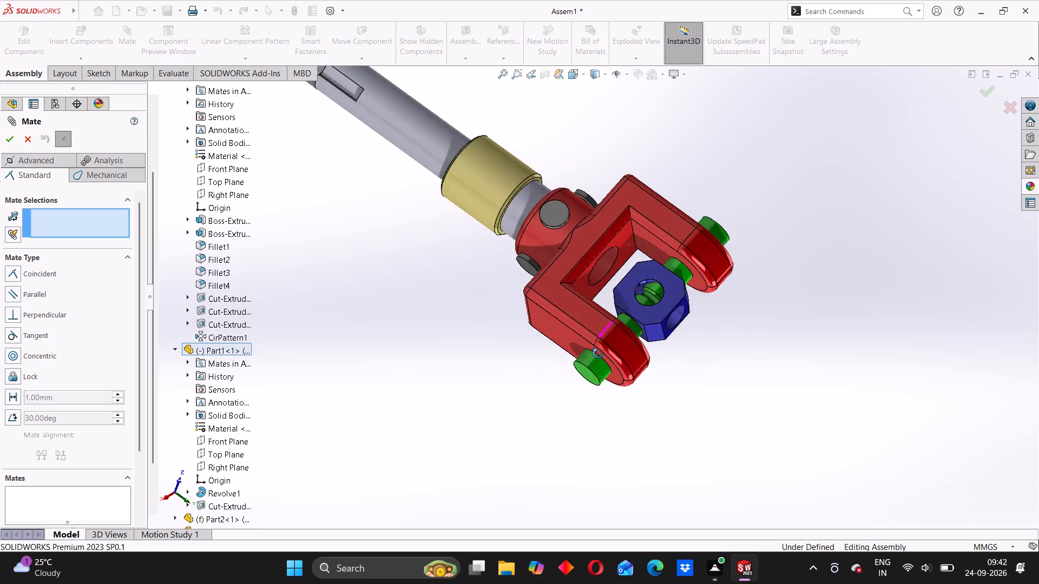
middle_click_drag(598, 354, 624, 346)
scroll(574, 313, "up", 4)
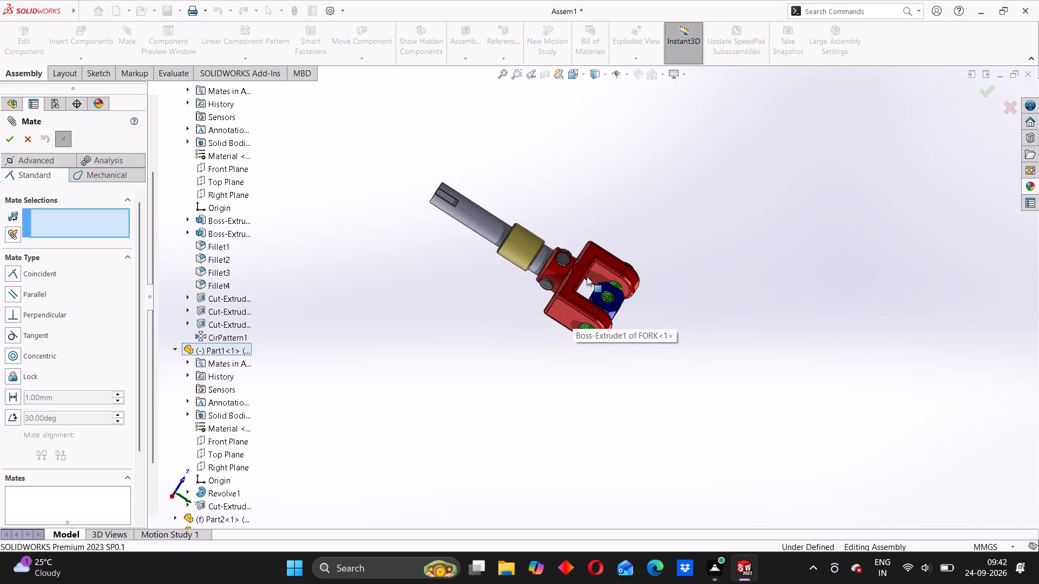
scroll(583, 278, "down", 3)
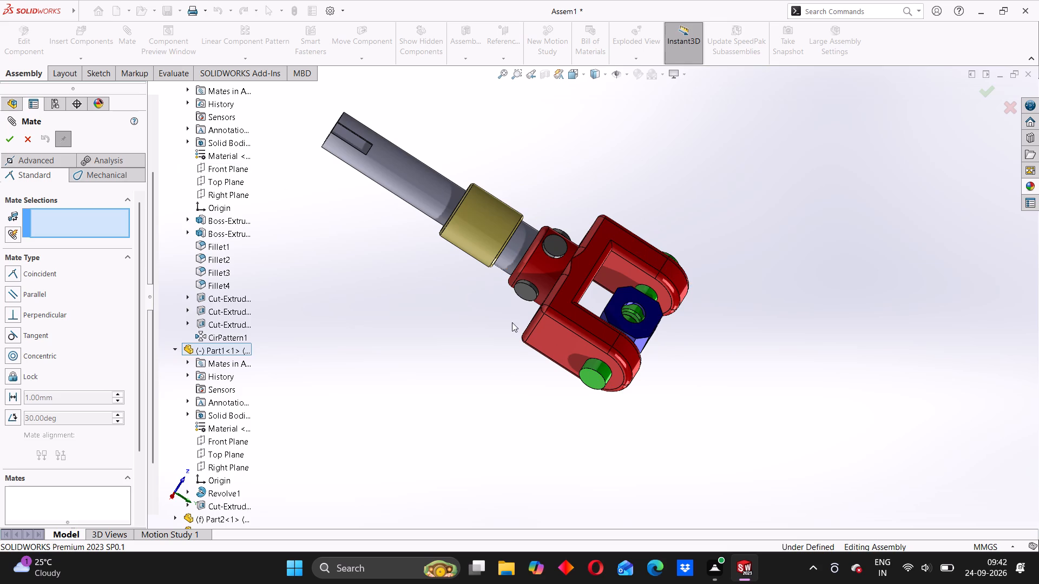
middle_click_drag(518, 353, 577, 267)
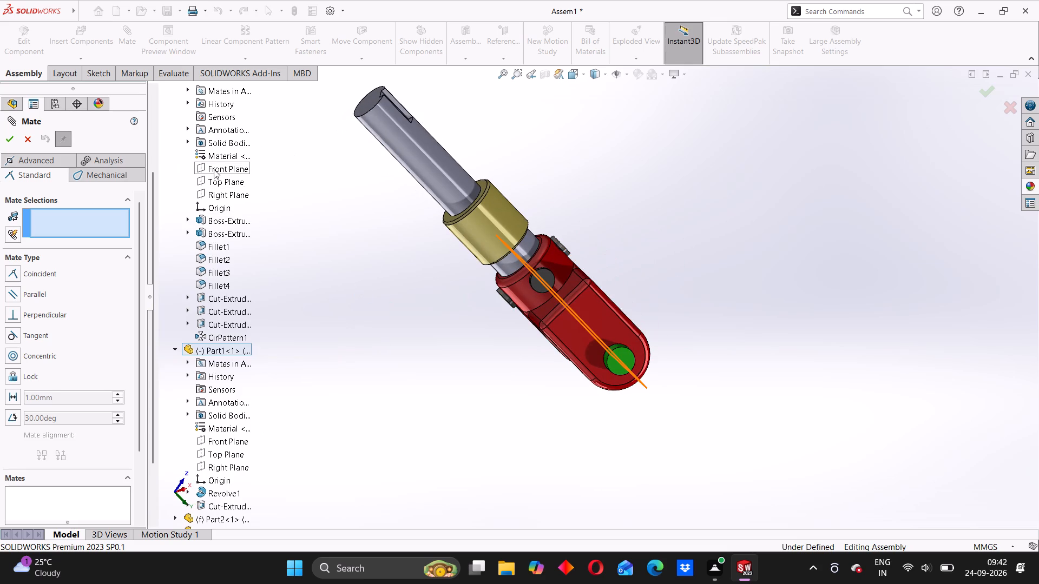
left_click(214, 169)
middle_click_drag(483, 314, 429, 357)
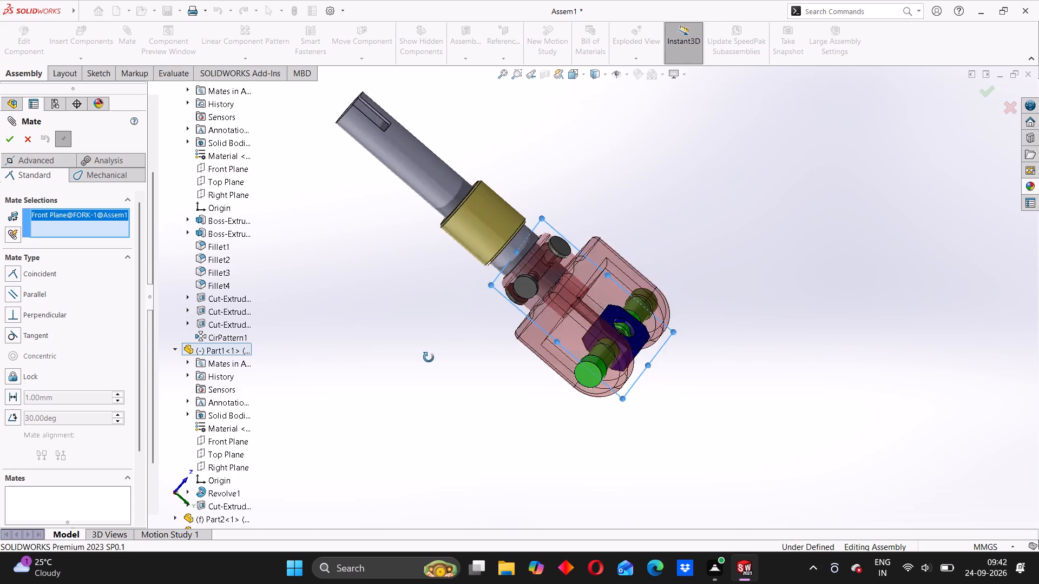
middle_click_drag(429, 357, 442, 344)
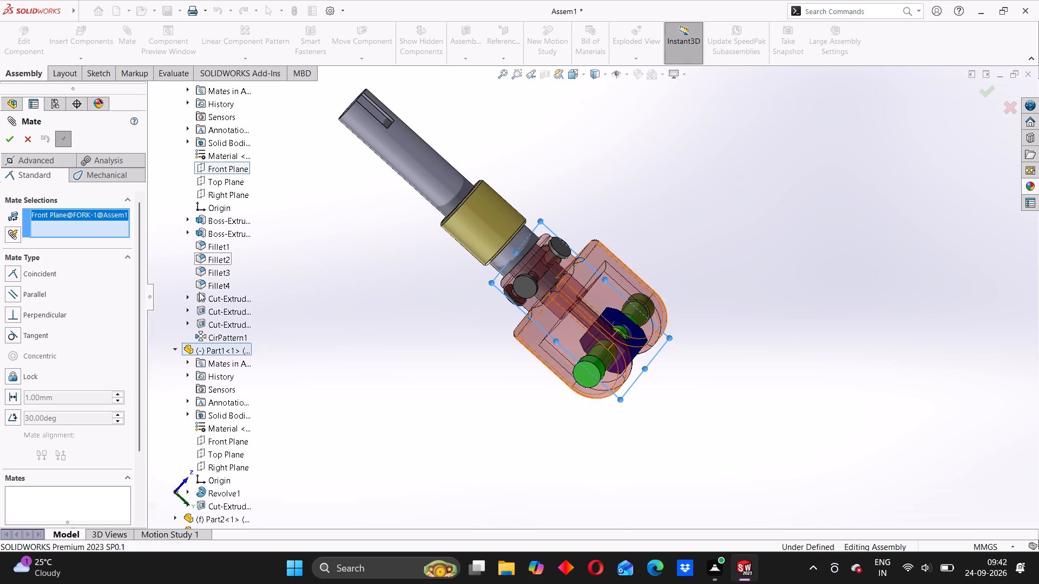
scroll(213, 278, "down", 2)
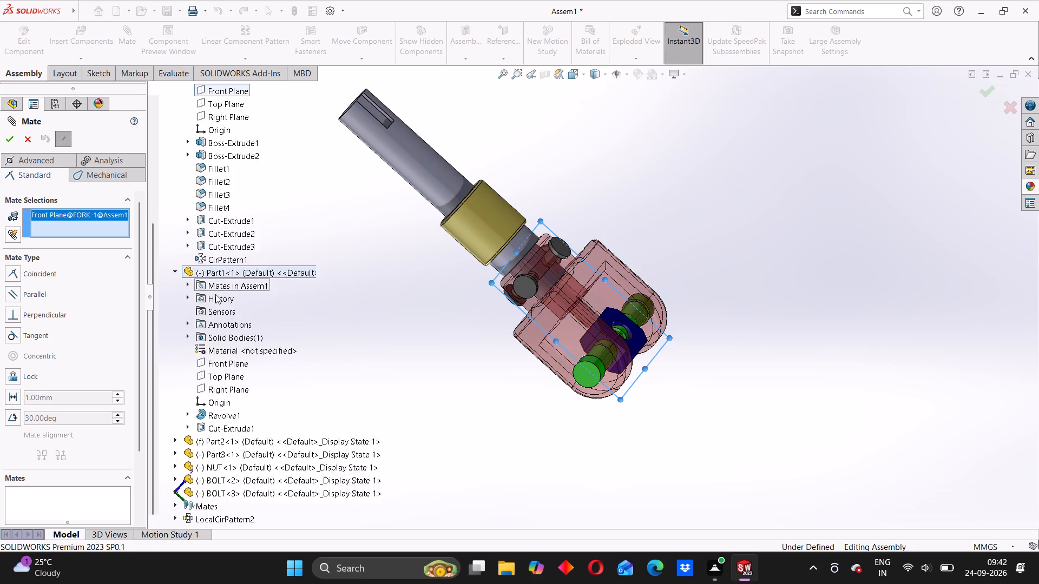
scroll(215, 295, "down", 1)
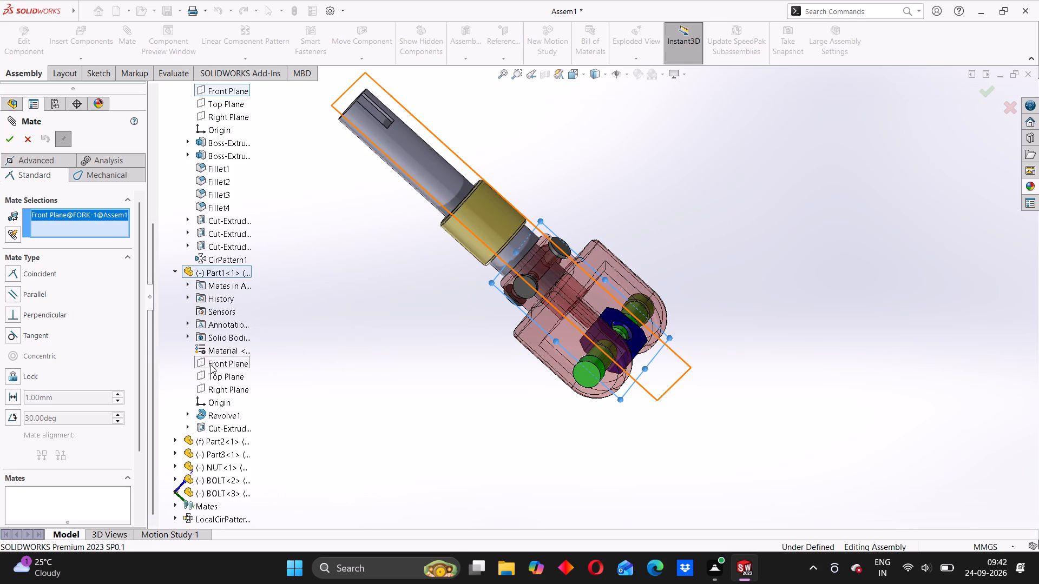
left_click(211, 364)
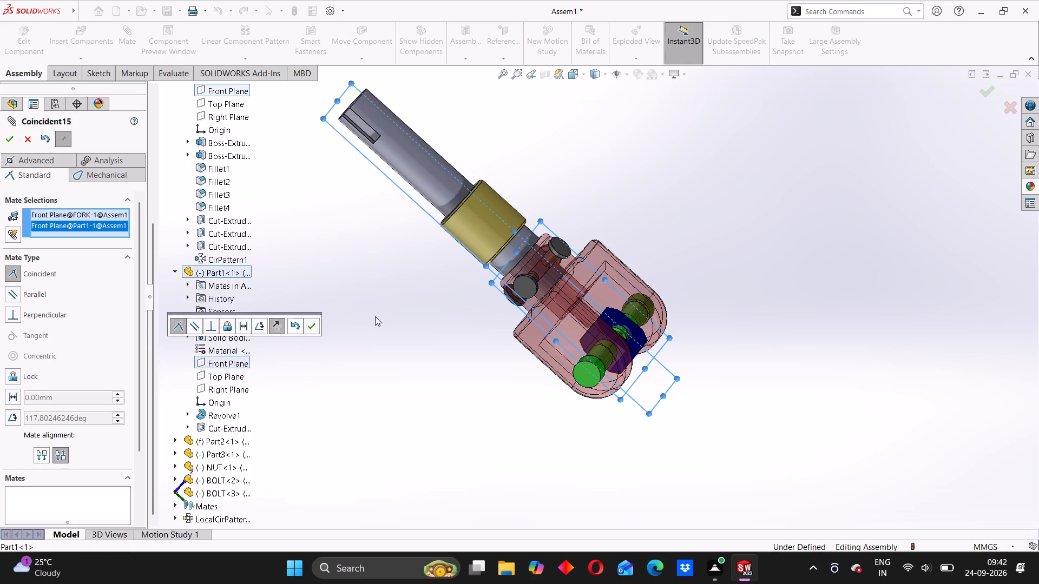
middle_click_drag(416, 344, 451, 336)
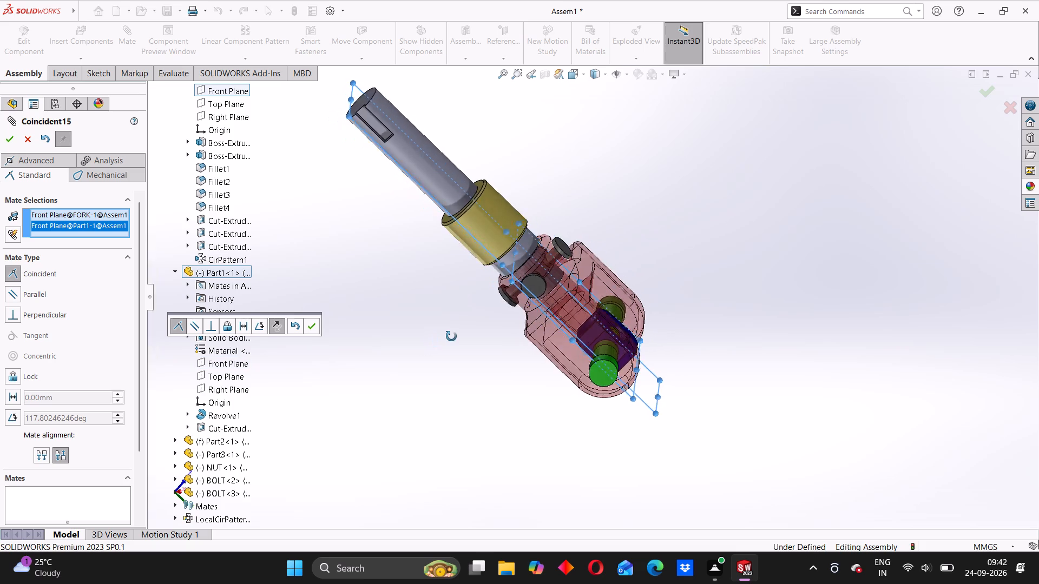
middle_click_drag(451, 336, 393, 356)
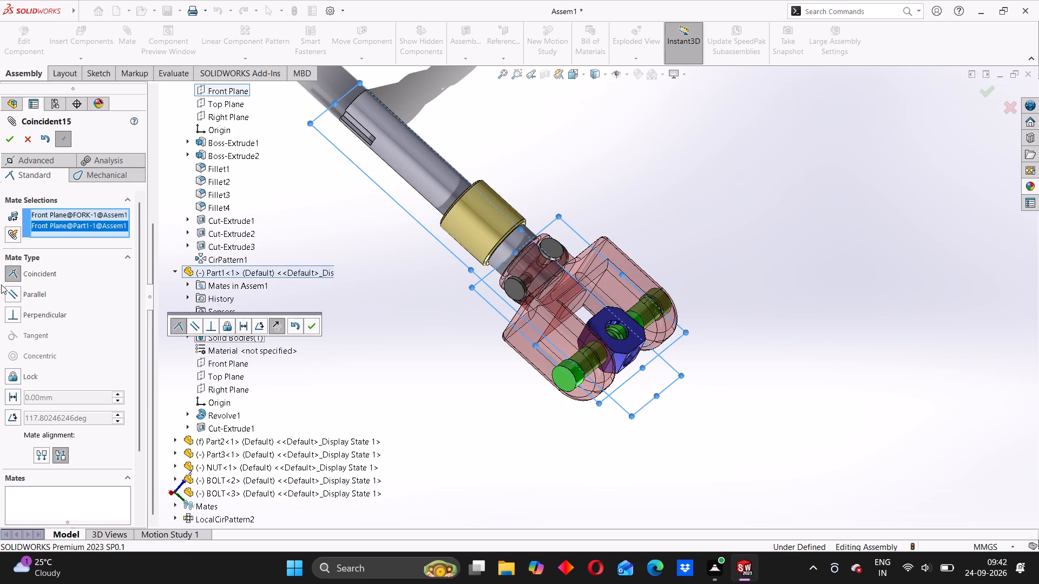
left_click(13, 142)
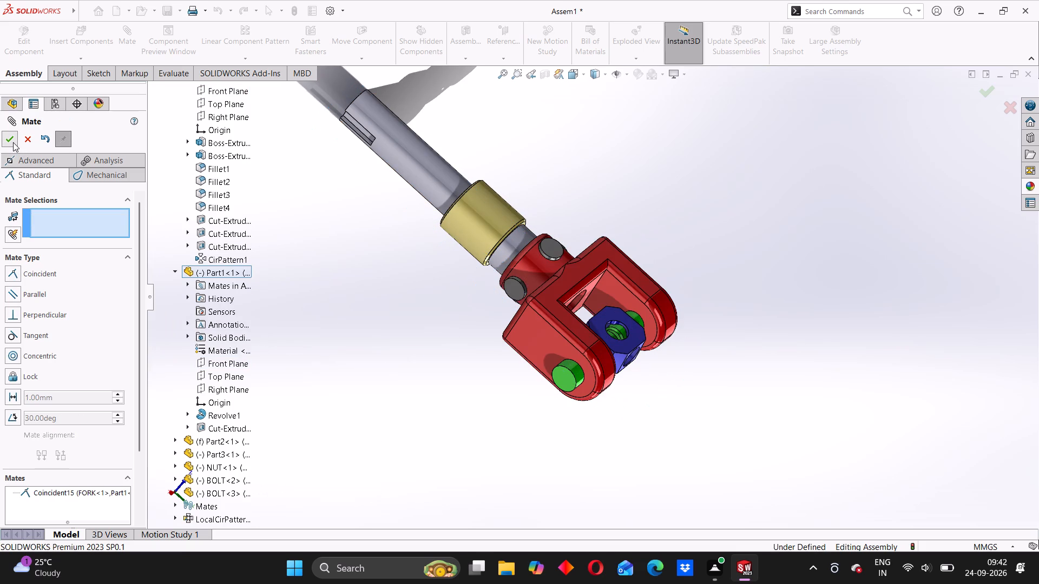
Turn the Part1 shaft about its axis to check that the fork follows it.
scroll(421, 309, "up", 1)
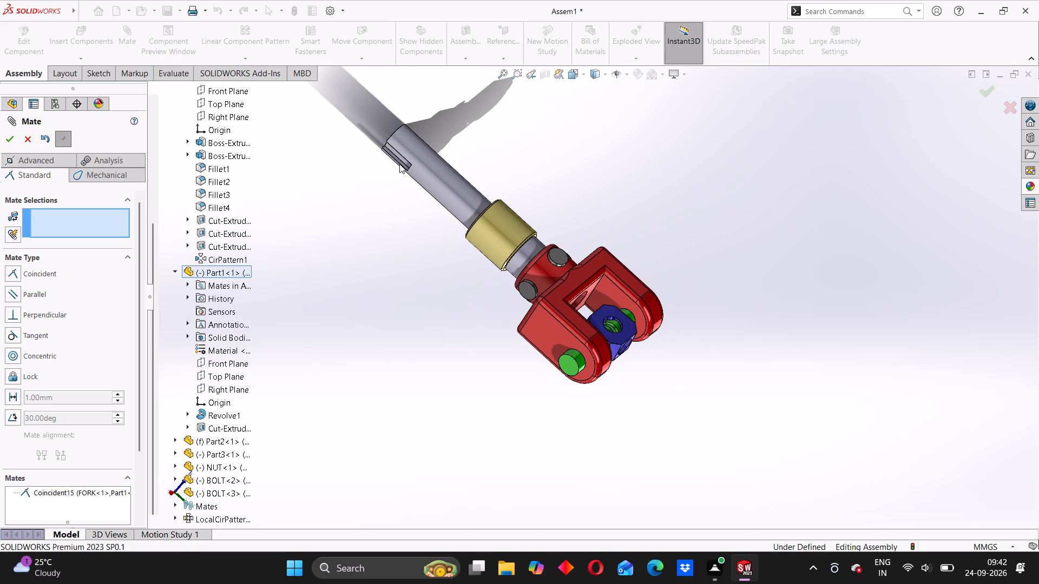
left_click_drag(441, 169, 425, 205)
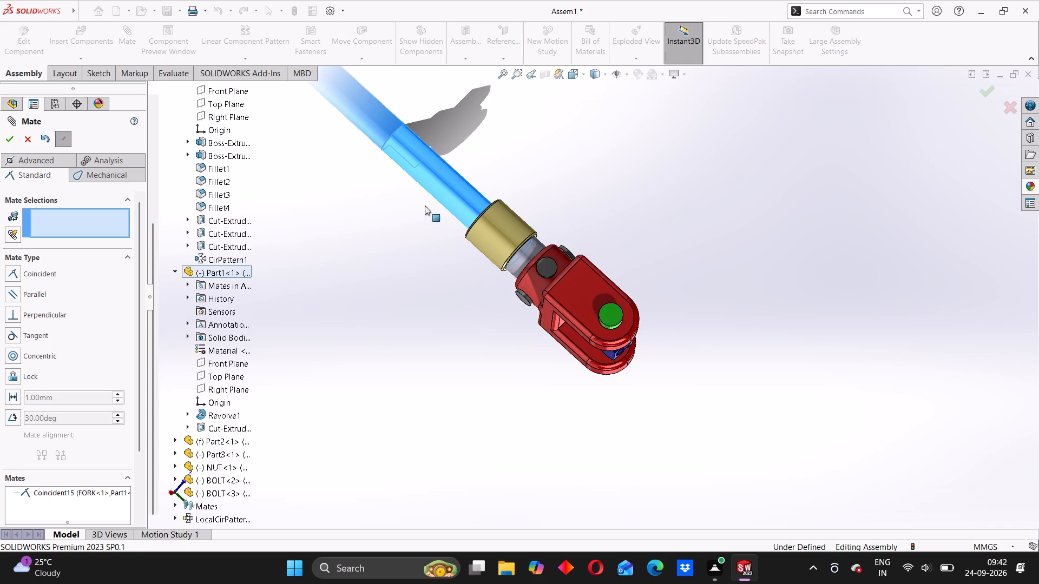
left_click_drag(425, 205, 459, 171)
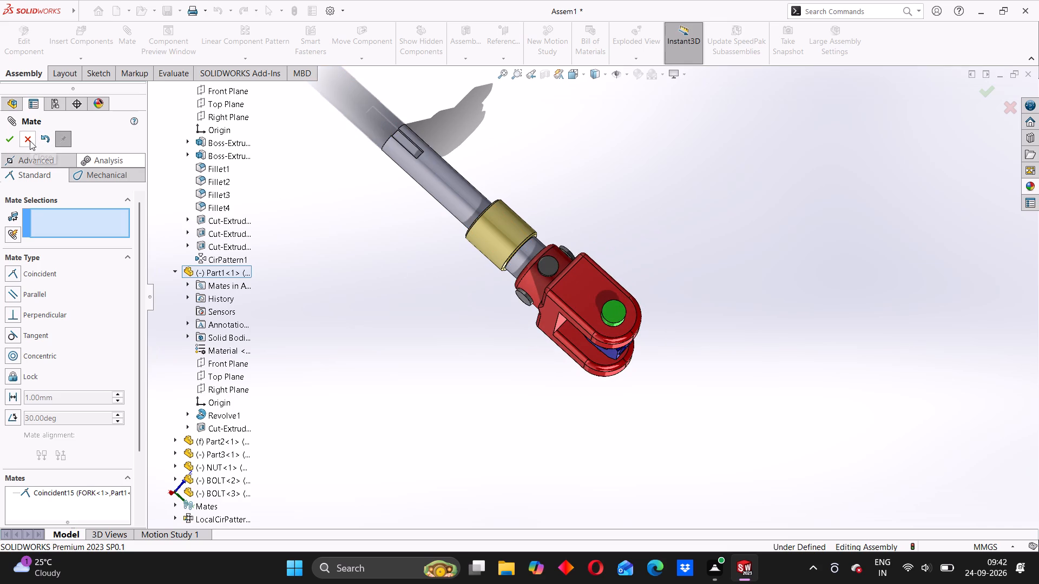
left_click(338, 207)
Collapse the Assem1 design tree in the graphics area.
scroll(235, 177, "up", 5)
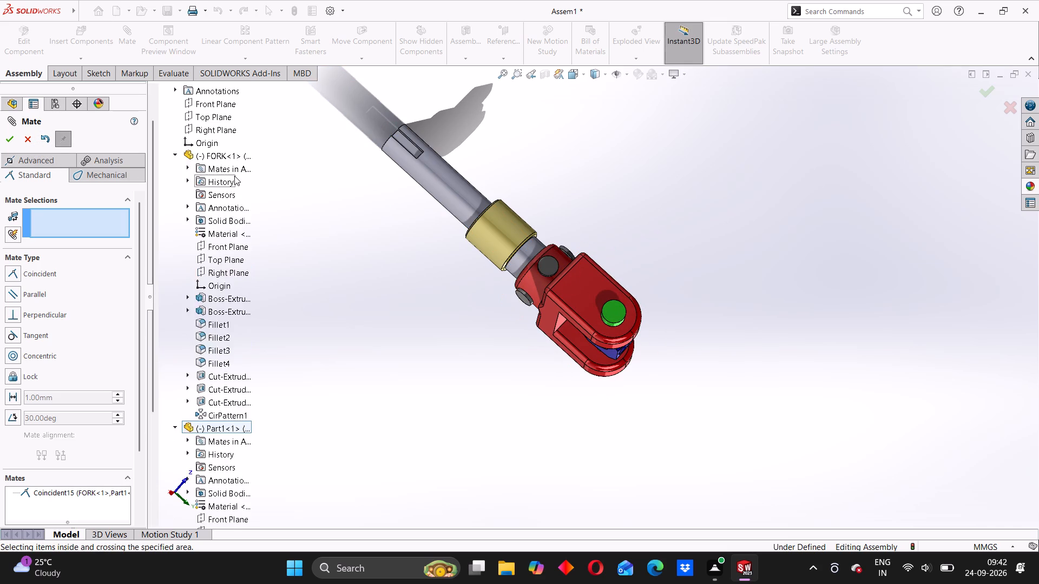
scroll(234, 176, "up", 3)
left_click(166, 90)
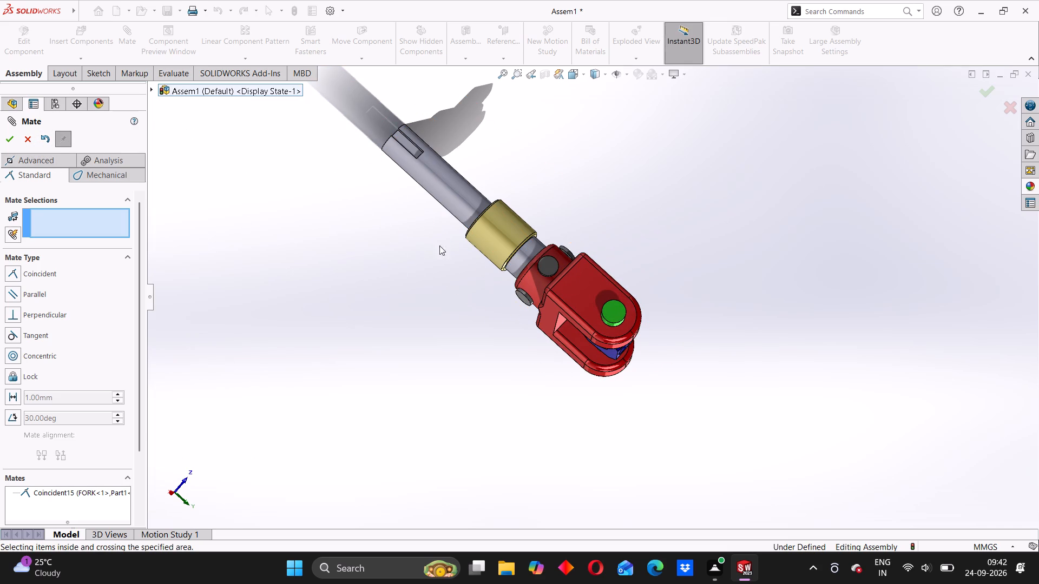
Turn the Part1 shaft back and forth to examine how the fork, nut and bolts move with the whole joint in view.
scroll(484, 237, "down", 2)
scroll(485, 233, "up", 2)
scroll(527, 217, "up", 1)
middle_click_drag(527, 219, 405, 291)
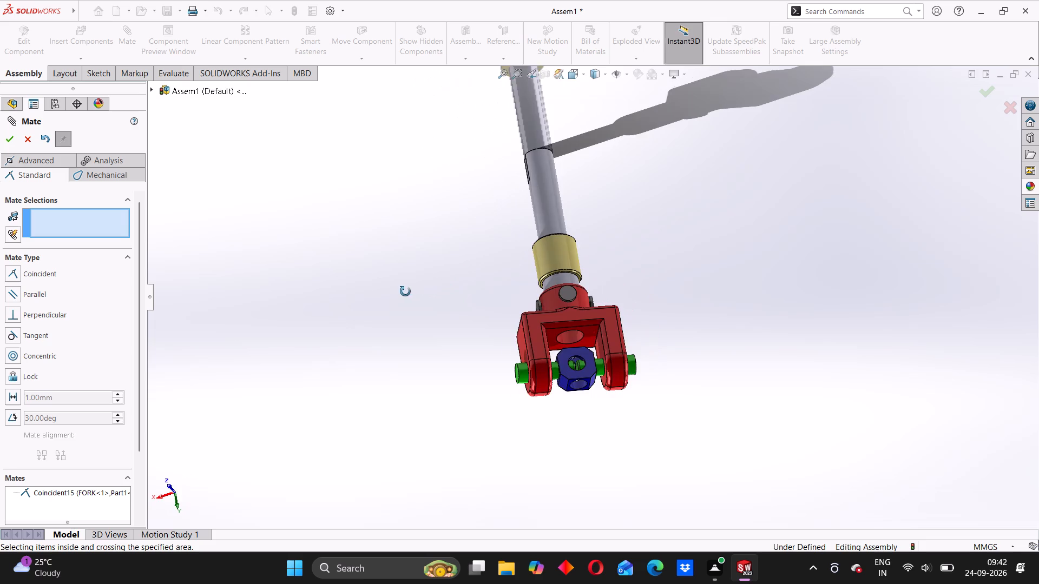
middle_click_drag(405, 291, 399, 290)
scroll(528, 281, "up", 3)
middle_click_drag(509, 267, 556, 269)
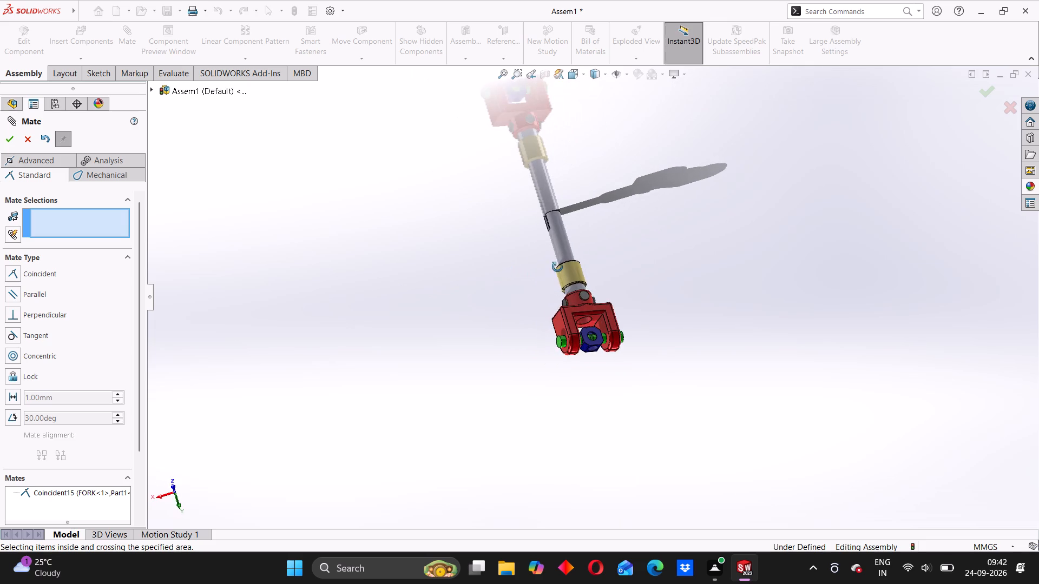
left_click_drag(560, 249, 672, 256)
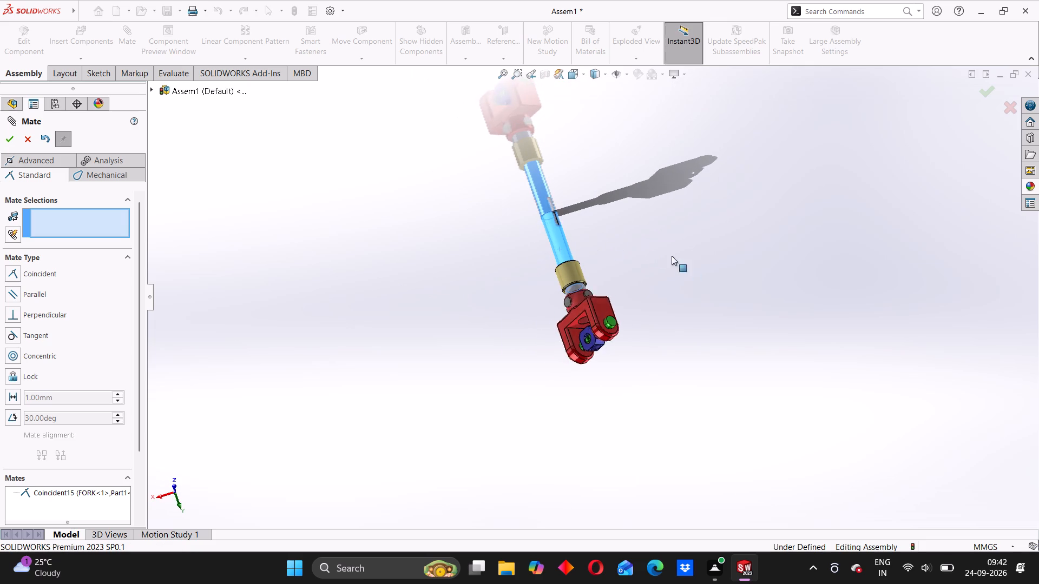
left_click_drag(672, 256, 593, 364)
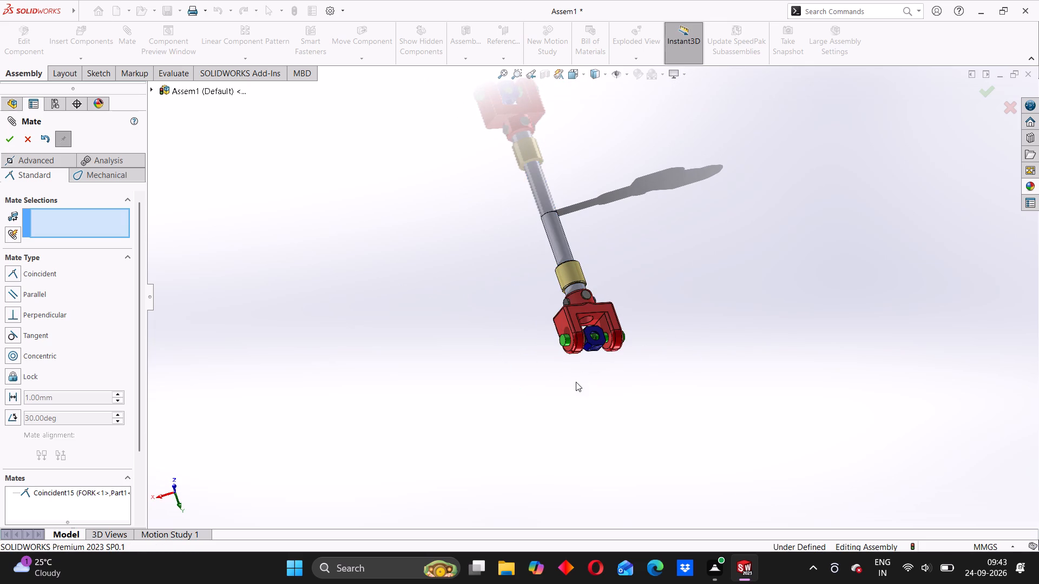
left_click_drag(577, 379, 504, 324)
left_click(737, 317)
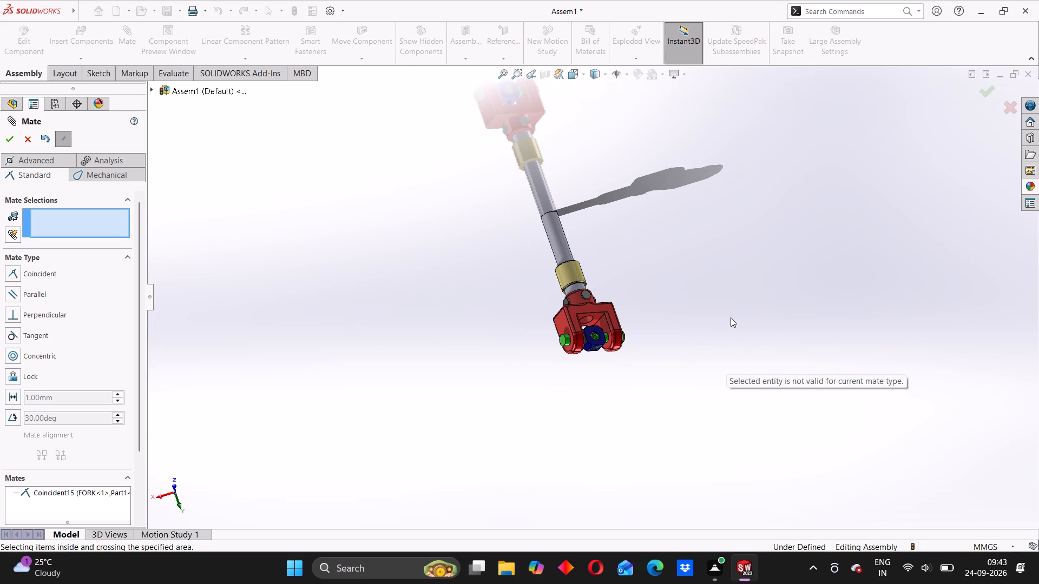
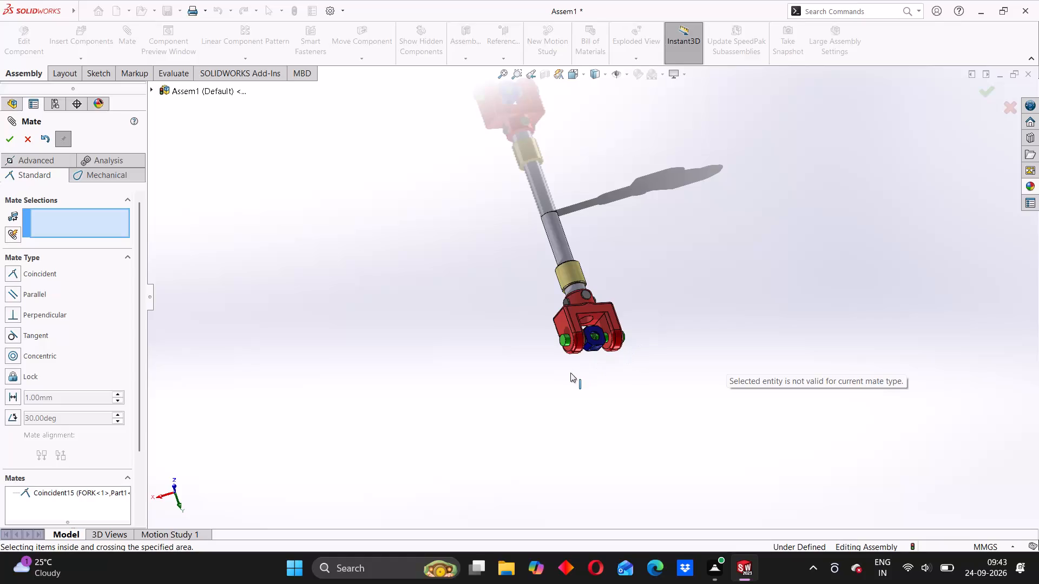
Turn the fork about the shaft's axis to check how the joint rotates, and leave the Mate command.
scroll(582, 385, "down", 3)
scroll(582, 386, "up", 2)
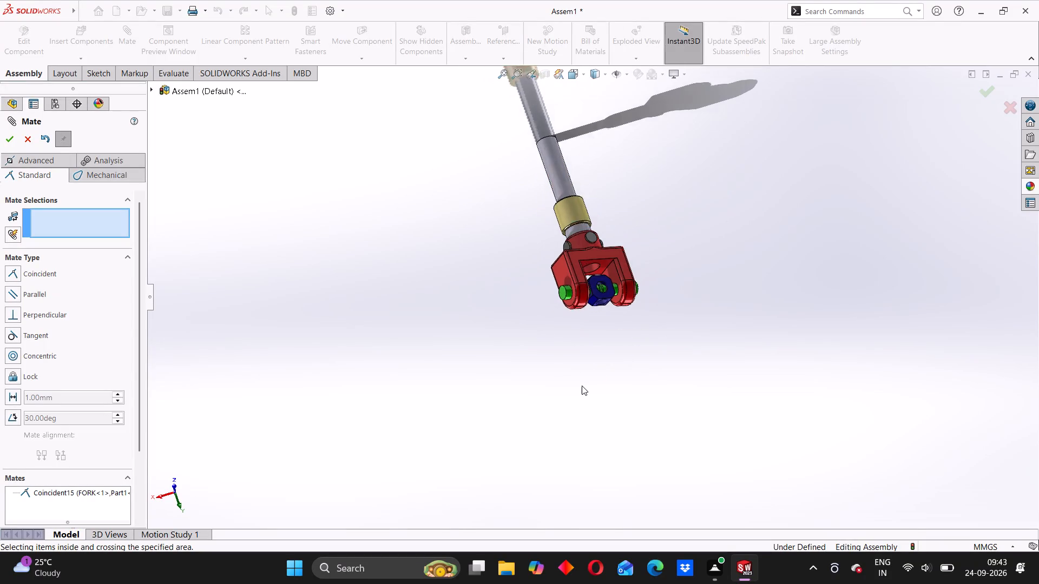
scroll(582, 386, "up", 1)
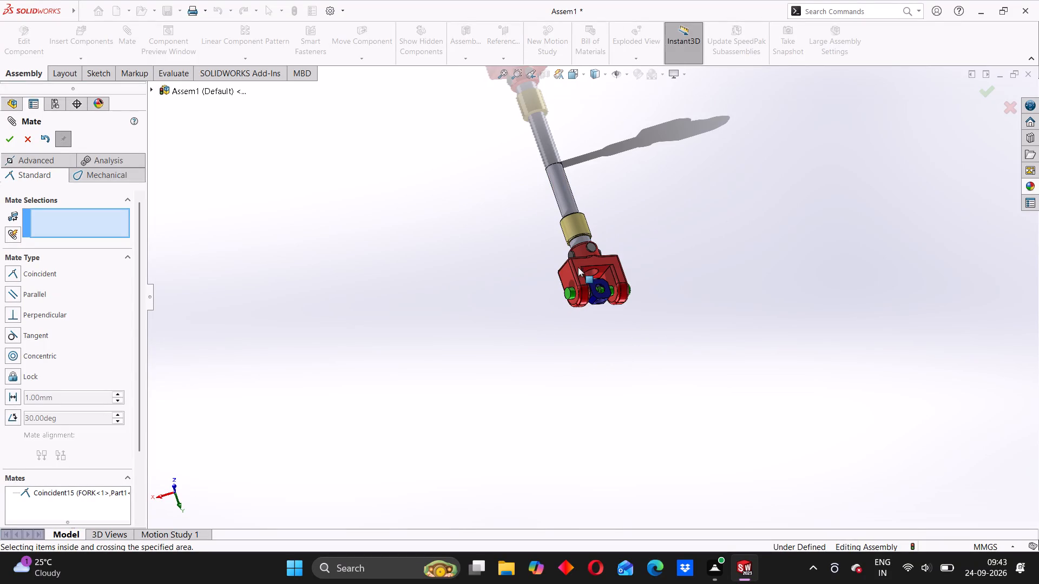
left_click_drag(578, 267, 617, 295, "ctrl")
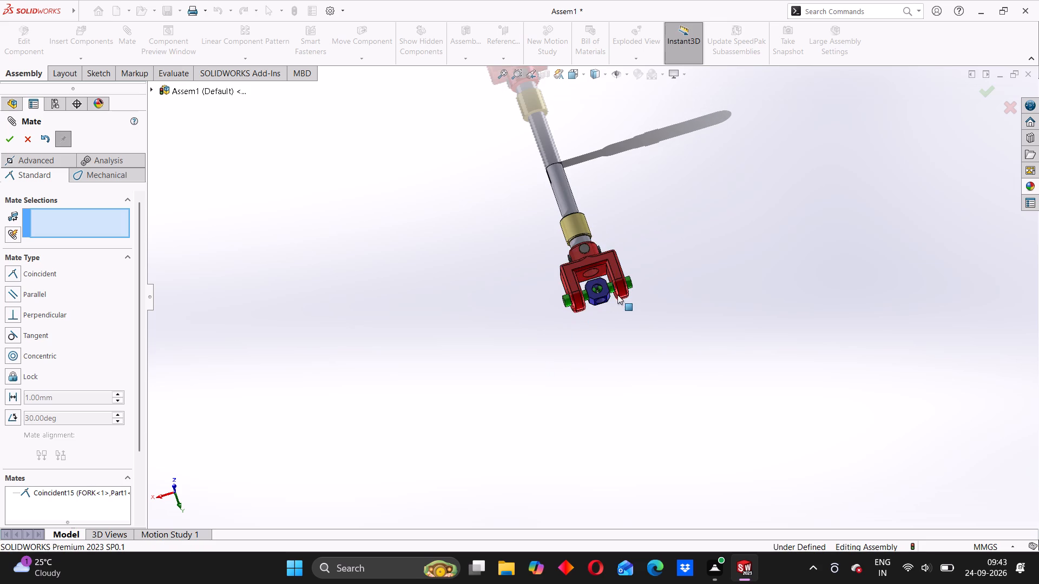
left_click(31, 137)
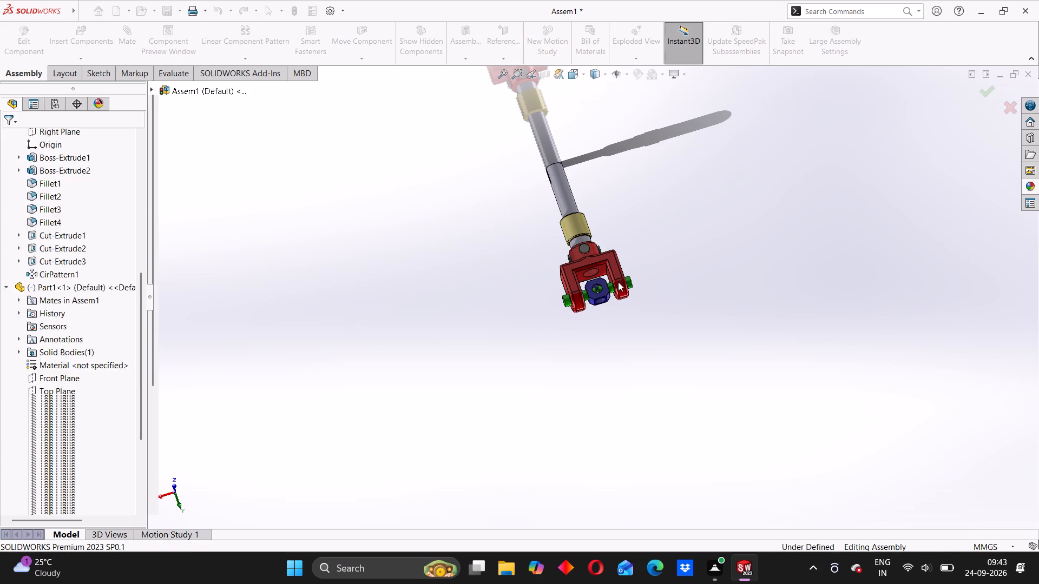
Copy the fork and place the second fork in free space beside the lower end of the joint.
left_click_drag(569, 271, 597, 352, "ctrl")
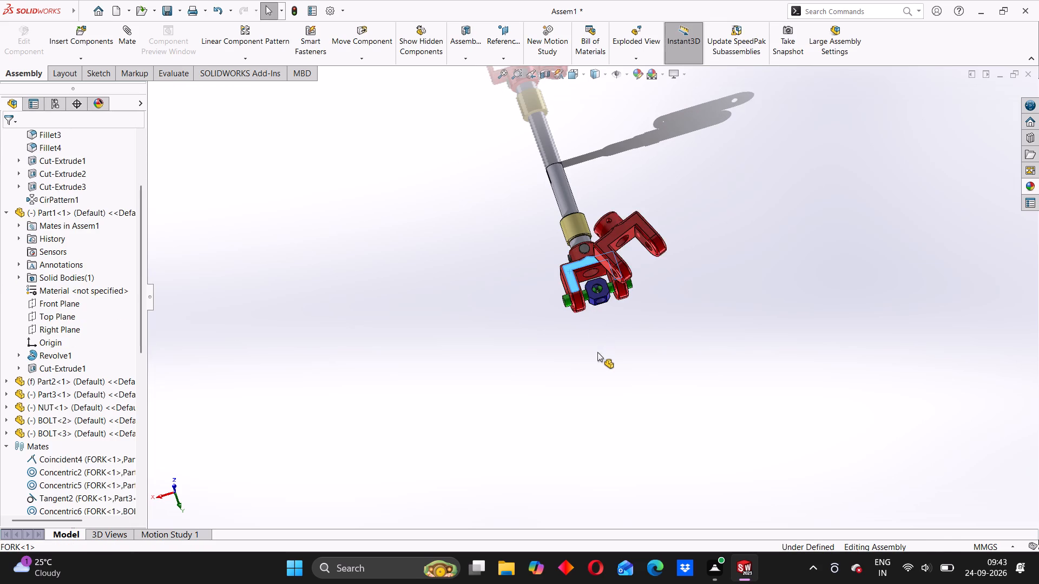
left_click_drag(597, 352, 636, 360, "ctrl")
scroll(632, 310, "down", 2)
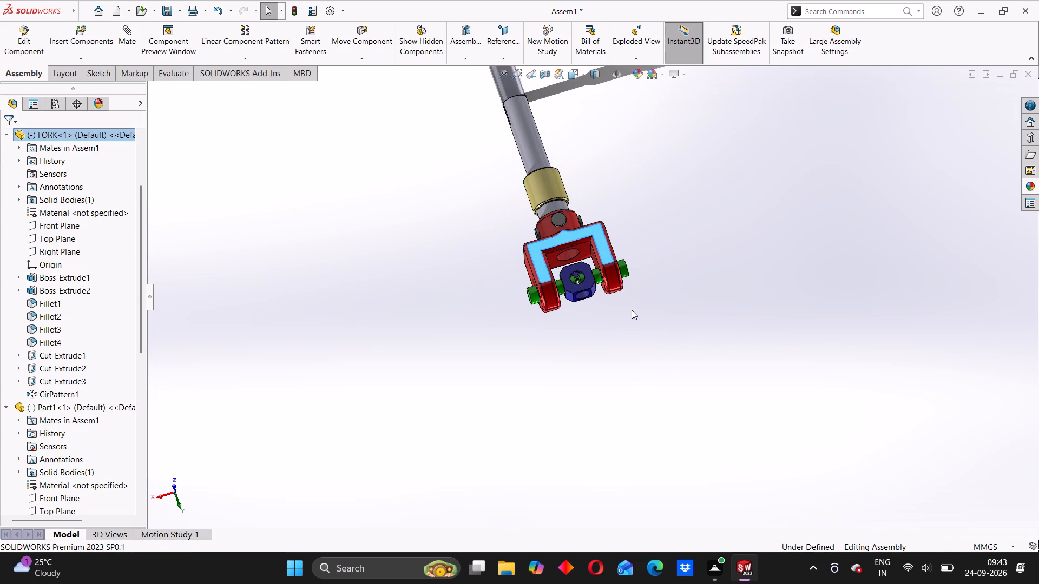
scroll(605, 341, "up", 7)
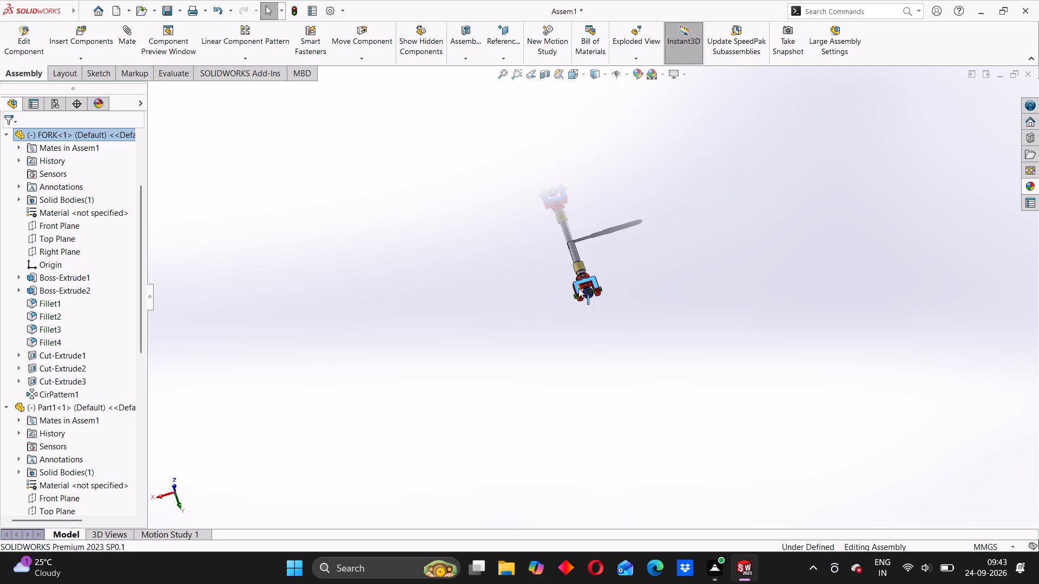
scroll(578, 287, "down", 13)
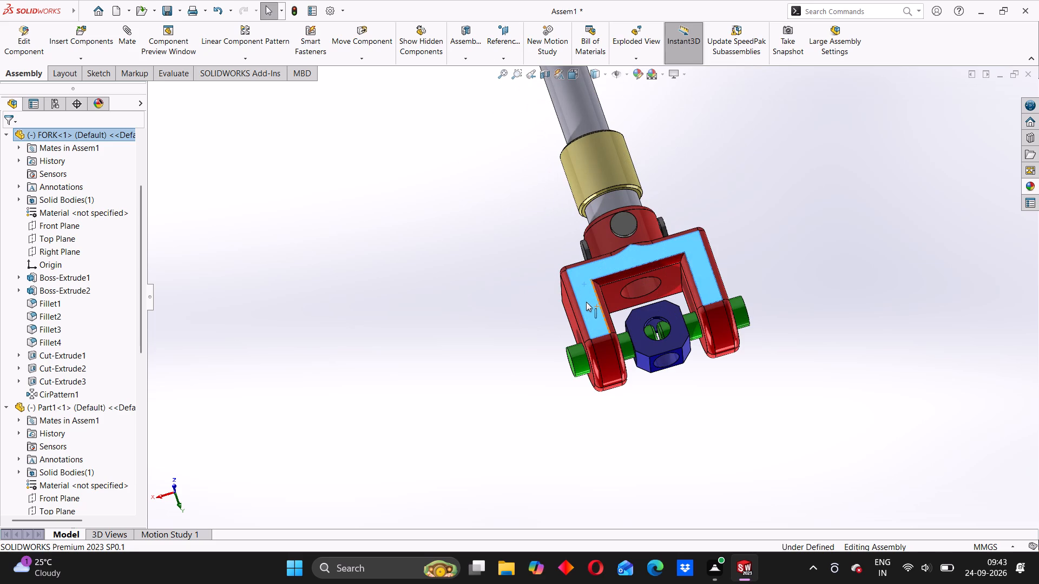
left_click_drag(584, 298, 812, 426, "ctrl")
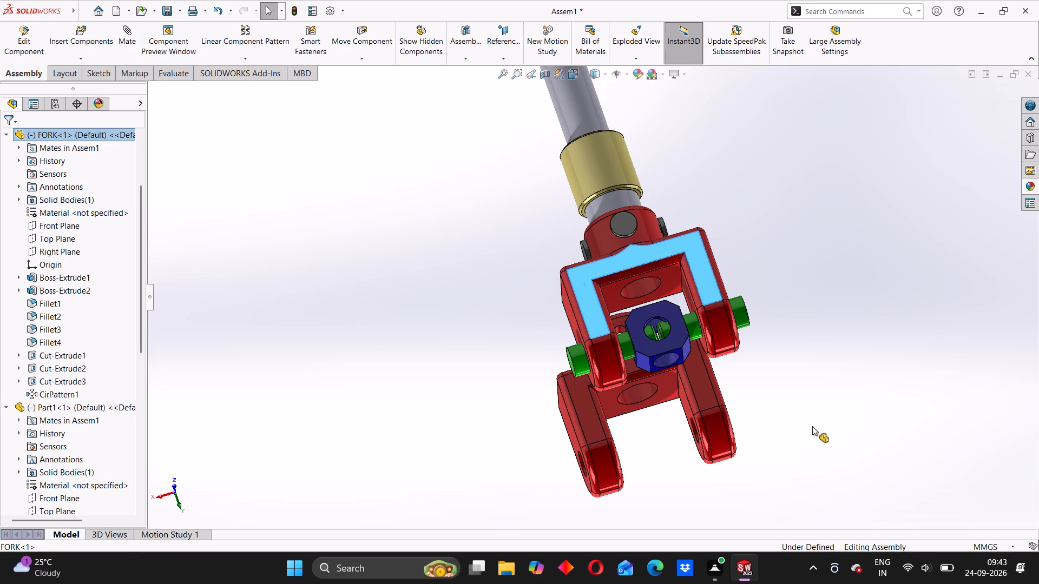
left_click_drag(812, 426, 863, 383, "ctrl")
left_click(863, 383, "ctrl")
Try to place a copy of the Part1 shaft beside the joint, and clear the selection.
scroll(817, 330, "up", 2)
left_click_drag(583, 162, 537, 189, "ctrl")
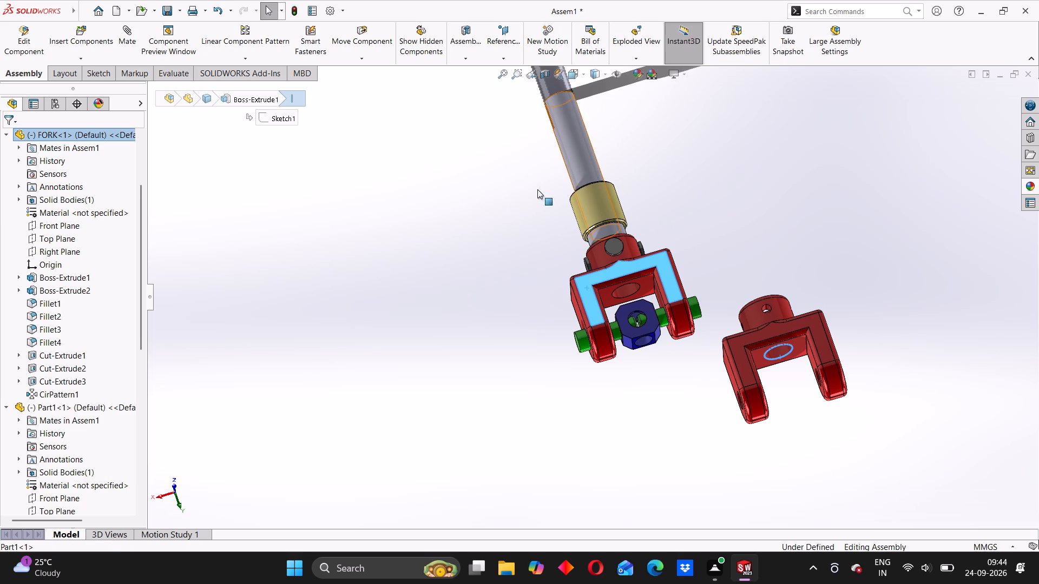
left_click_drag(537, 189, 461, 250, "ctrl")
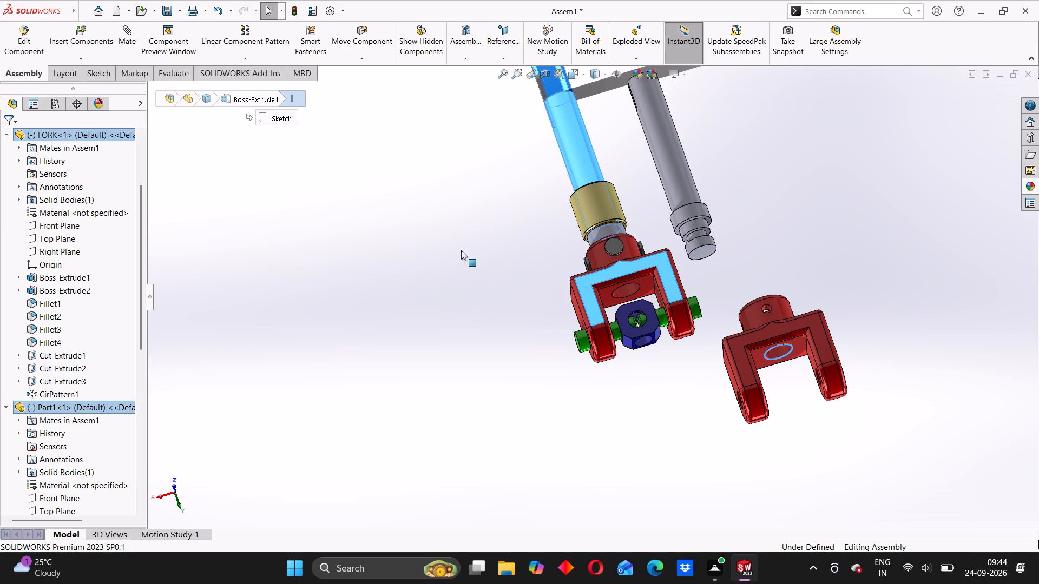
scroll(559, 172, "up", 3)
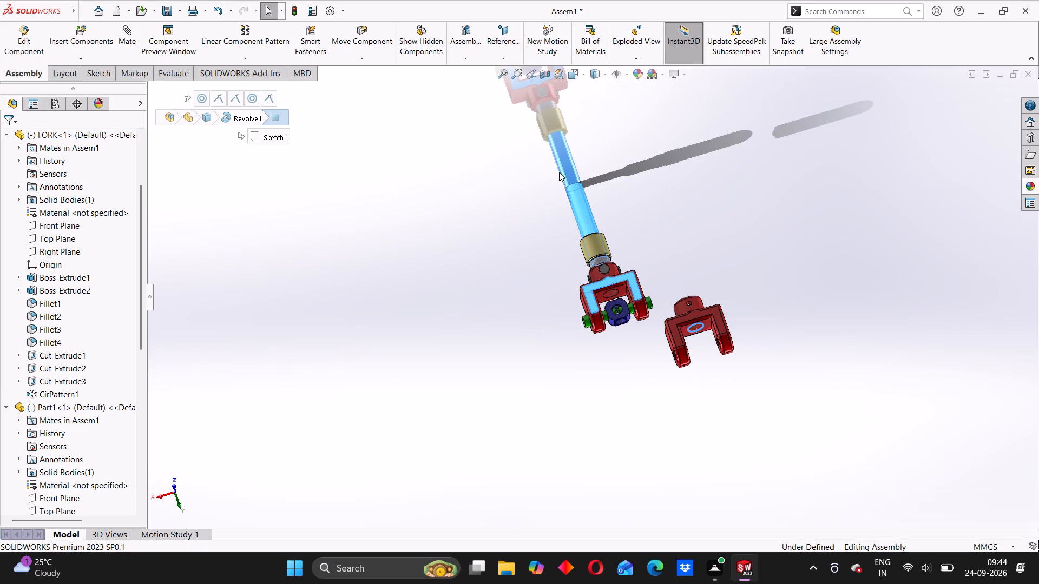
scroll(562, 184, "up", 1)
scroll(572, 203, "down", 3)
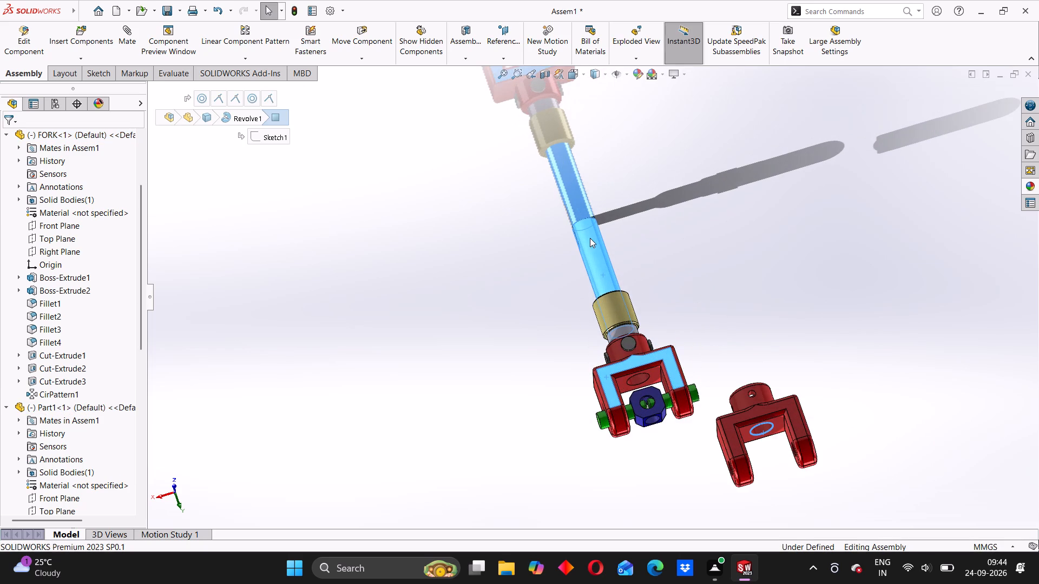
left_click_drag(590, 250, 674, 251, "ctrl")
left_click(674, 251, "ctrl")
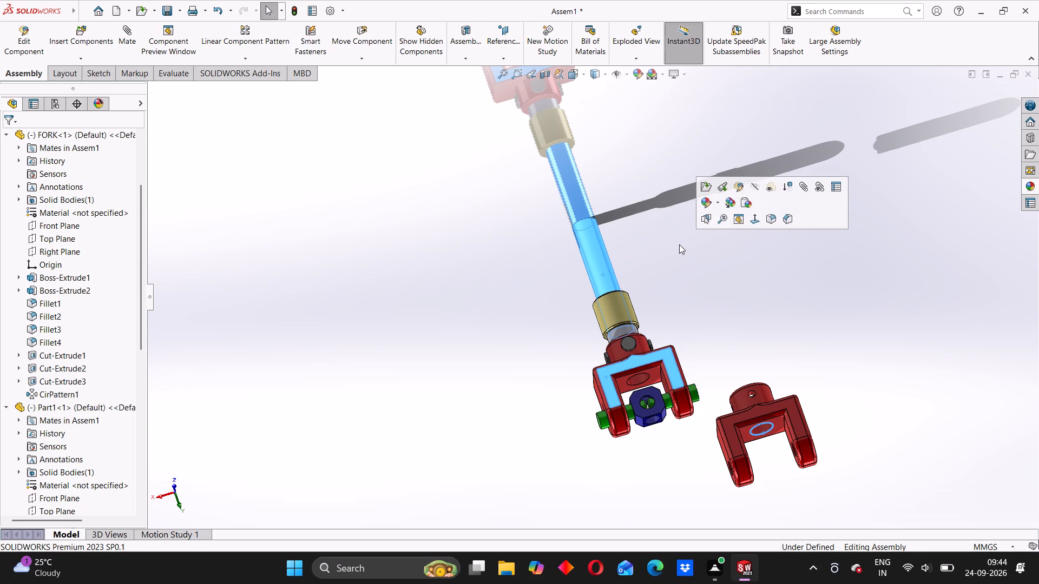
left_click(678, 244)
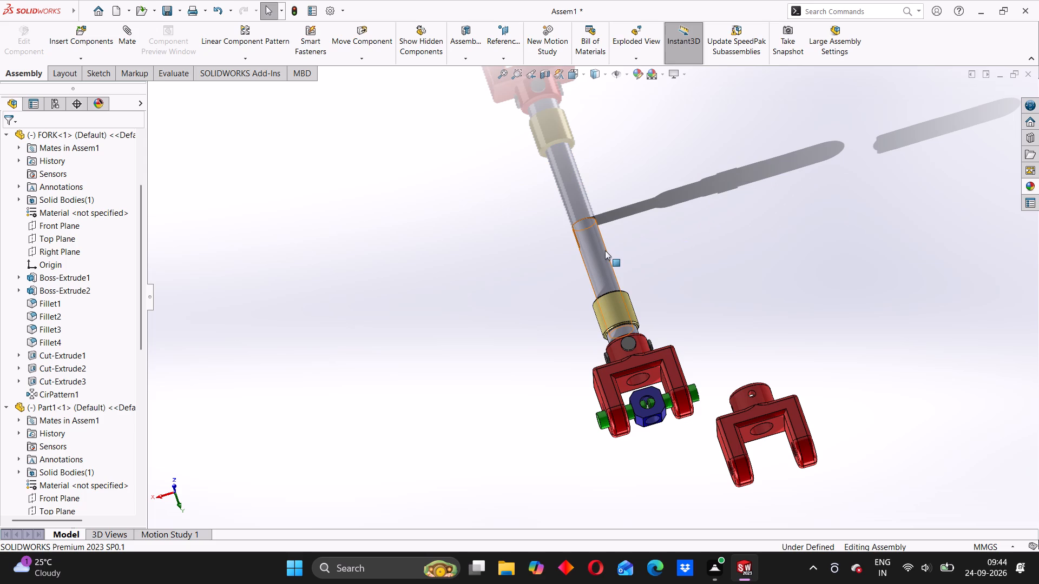
Copy the Part1 shaft and the Part2 sleeve, placing both copies in free space beside the joint.
left_click_drag(597, 258, 667, 248, "ctrl")
left_click_drag(620, 311, 712, 293, "ctrl")
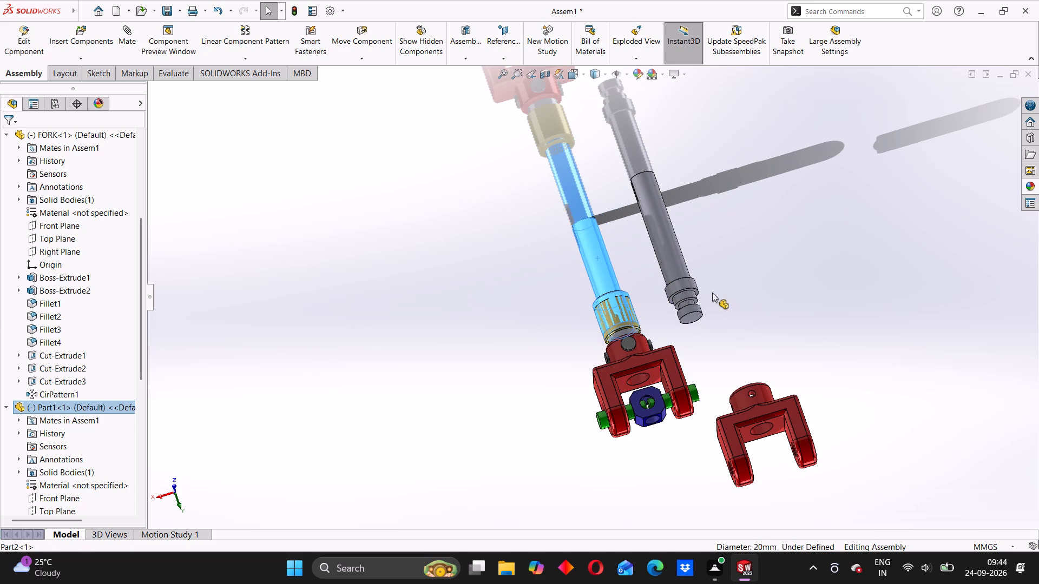
left_click_drag(712, 293, 733, 287, "ctrl")
Examine the copied fork, shaft and sleeve next to the existing joint from several sides.
scroll(657, 373, "down", 3)
scroll(657, 374, "up", 3)
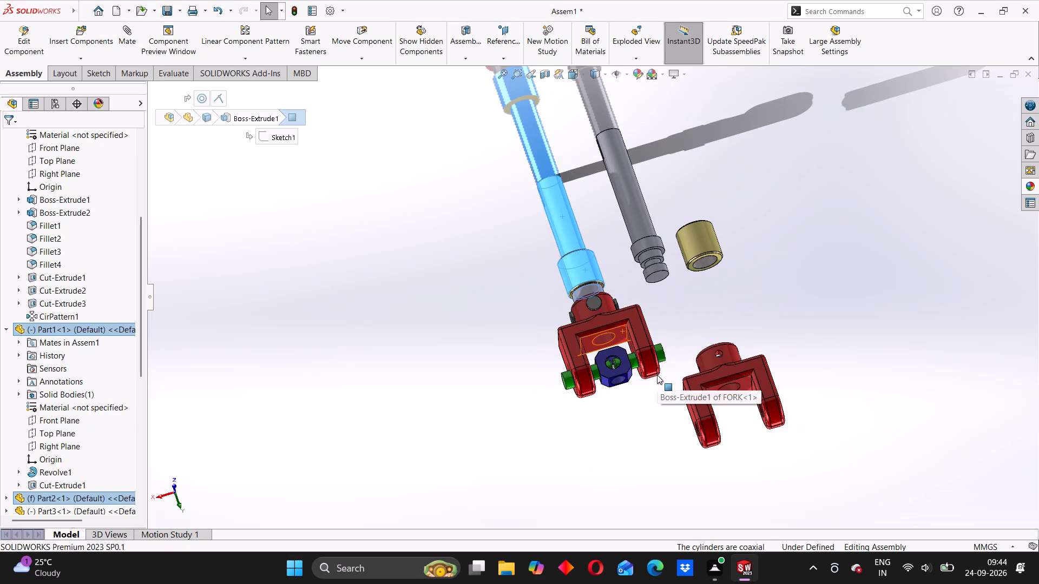
scroll(695, 367, "down", 1)
scroll(696, 365, "up", 1)
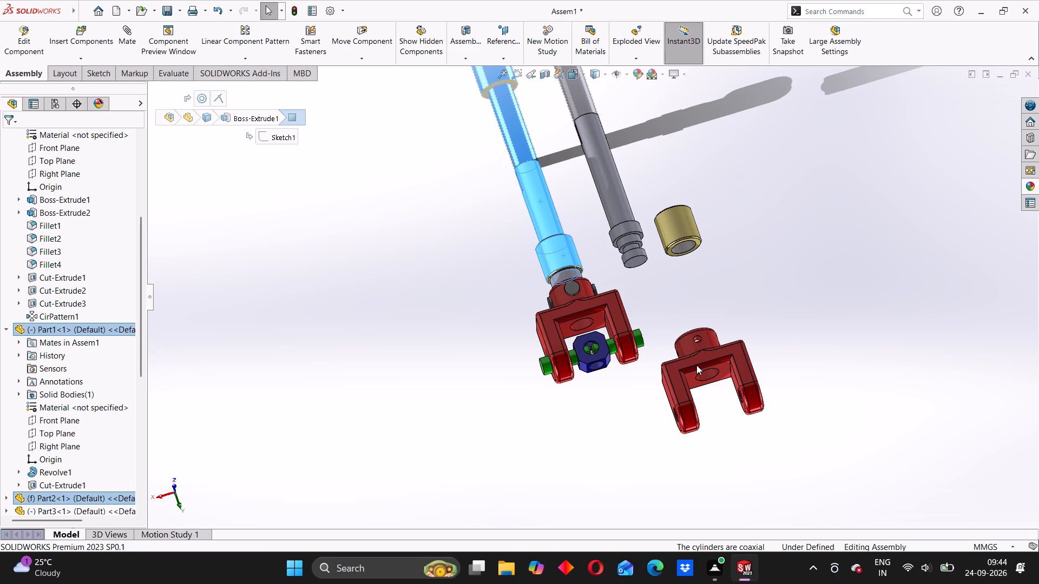
scroll(703, 309, "down", 3)
scroll(703, 307, "up", 3)
middle_click_drag(698, 308, 597, 335)
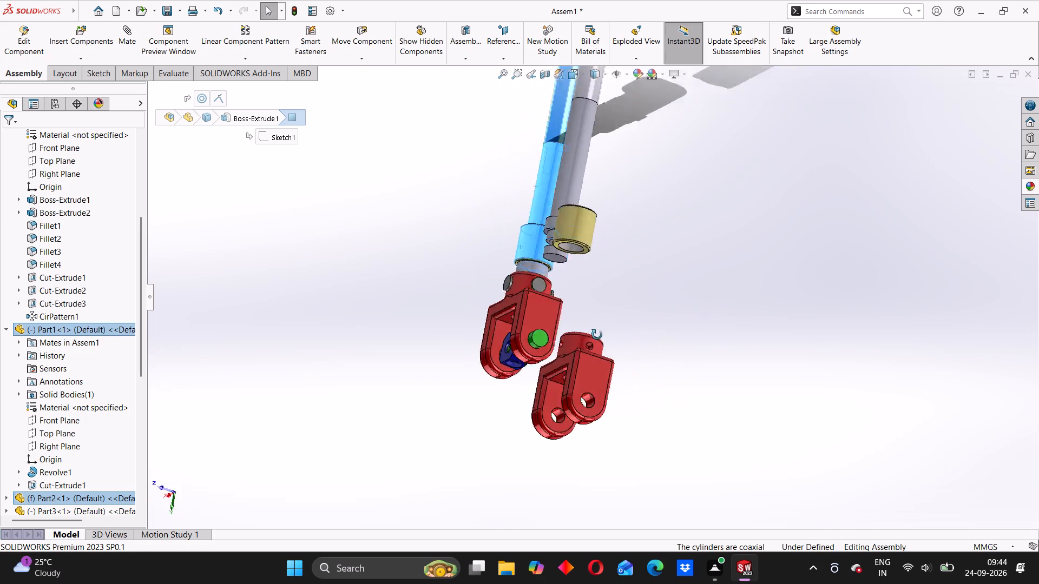
middle_click_drag(597, 335, 526, 339)
scroll(512, 304, "up", 4)
middle_click_drag(525, 313, 528, 243)
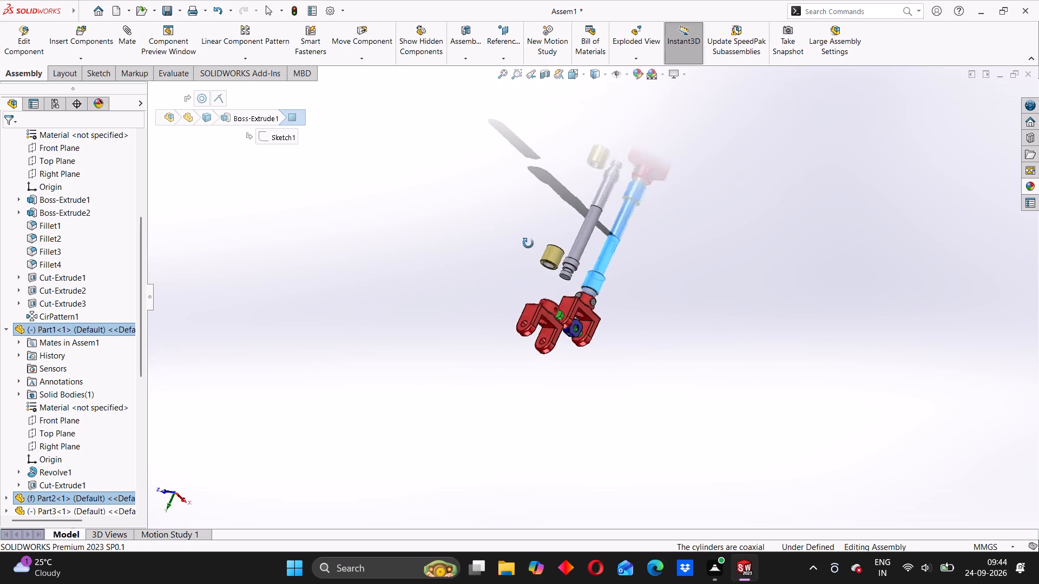
middle_click_drag(528, 243, 518, 243)
scroll(569, 282, "down", 5)
middle_click_drag(531, 301, 703, 330)
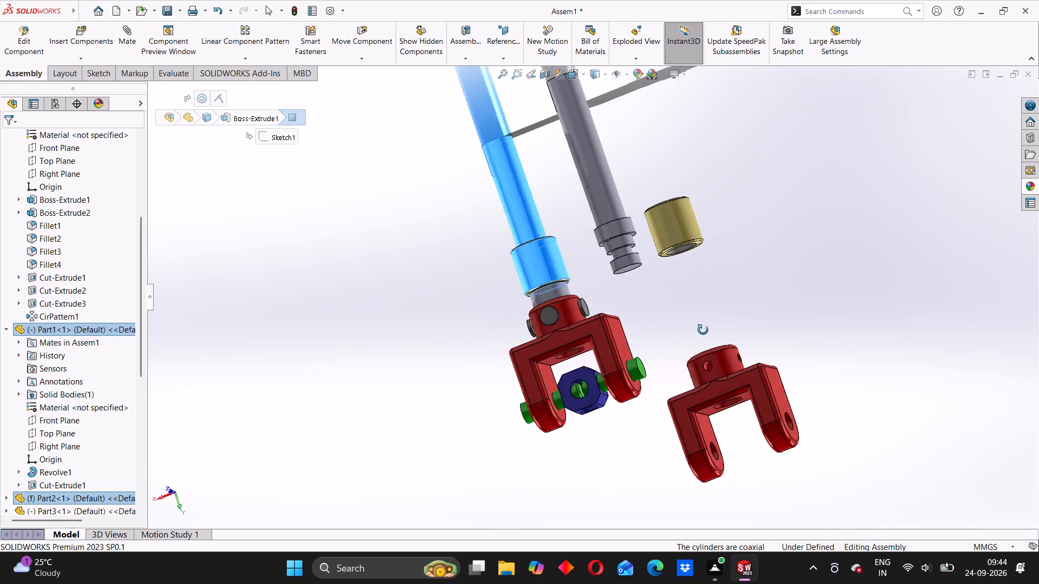
middle_click_drag(703, 330, 707, 326)
scroll(678, 306, "down", 1)
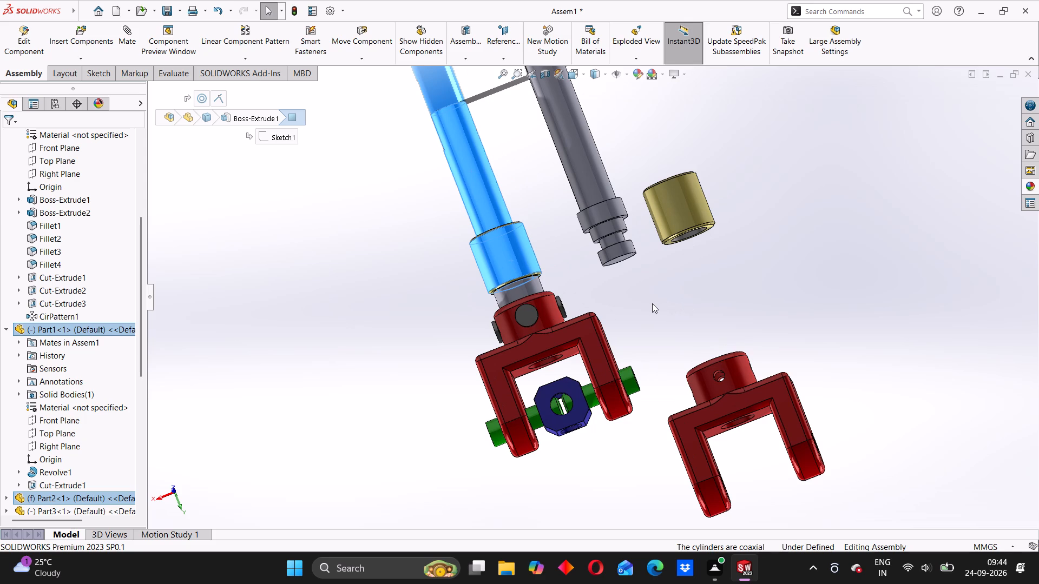
scroll(634, 290, "down", 1)
scroll(634, 290, "up", 1)
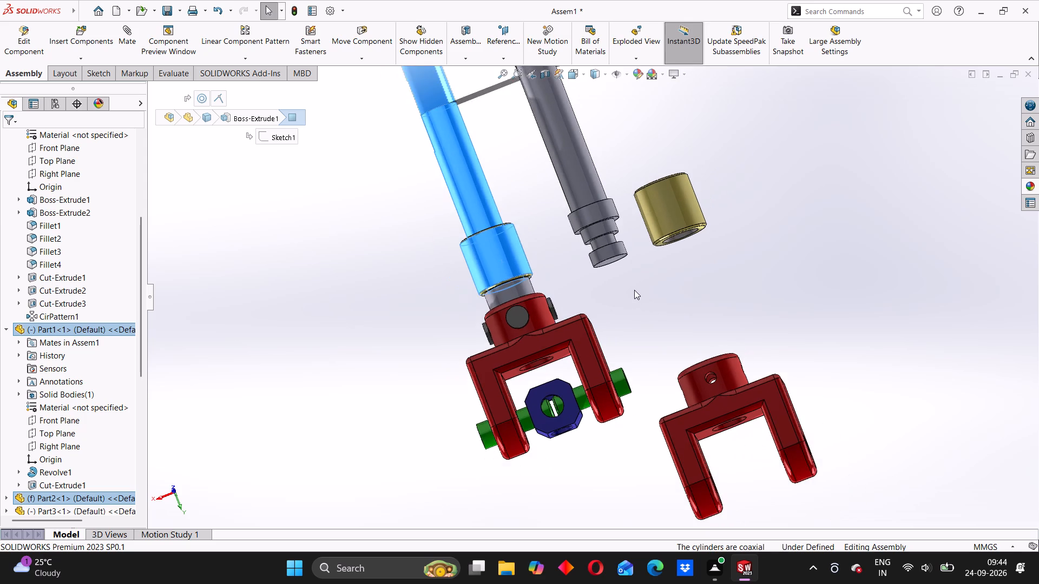
Move the copied shaft and the copied fork clear of the joint, with the fork directly below it.
scroll(634, 290, "up", 3)
left_click_drag(582, 218, 782, 366)
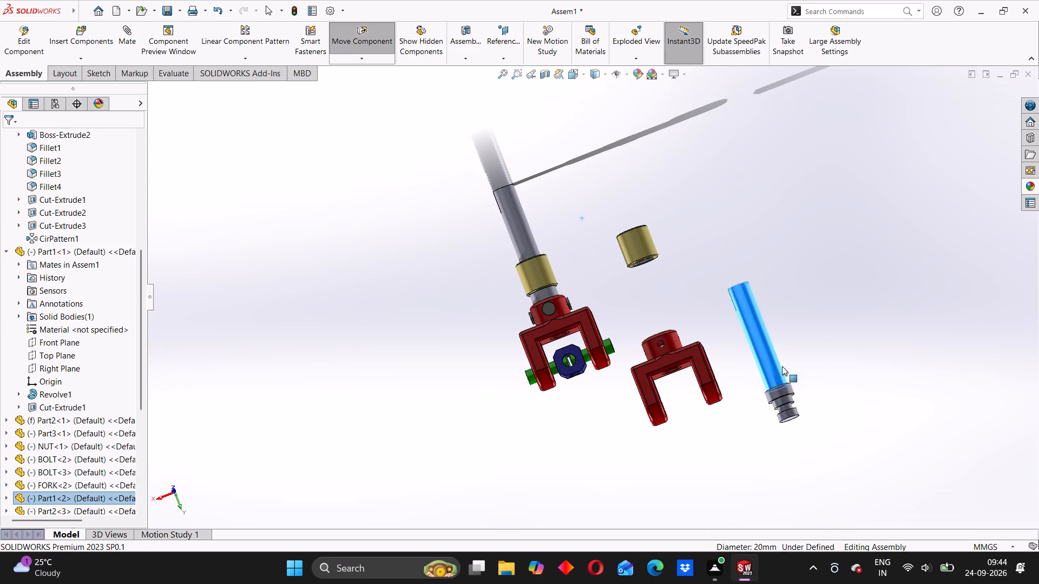
left_click_drag(782, 366, 789, 399)
left_click_drag(665, 362, 630, 430)
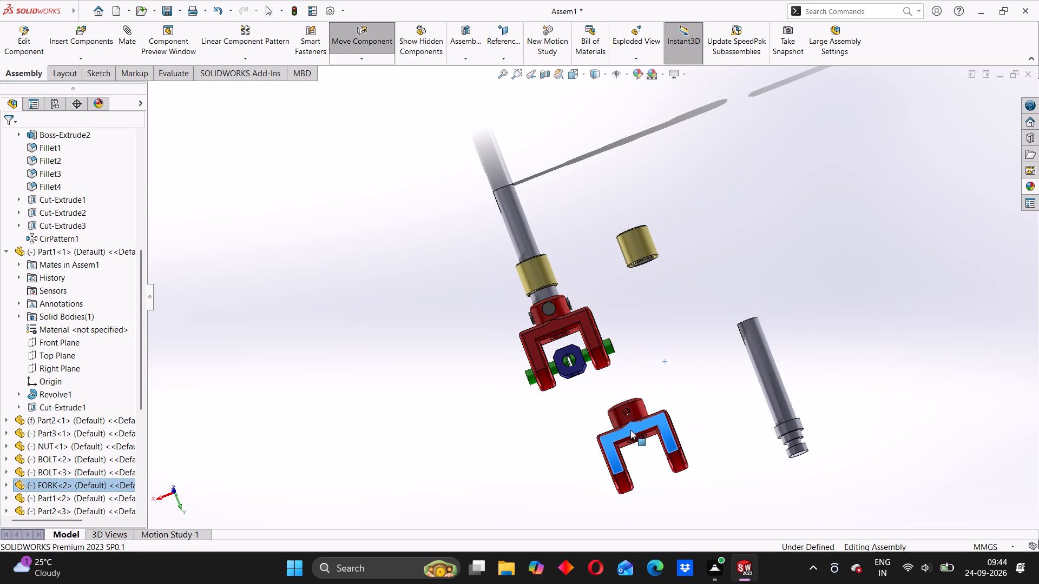
left_click_drag(630, 430, 630, 430)
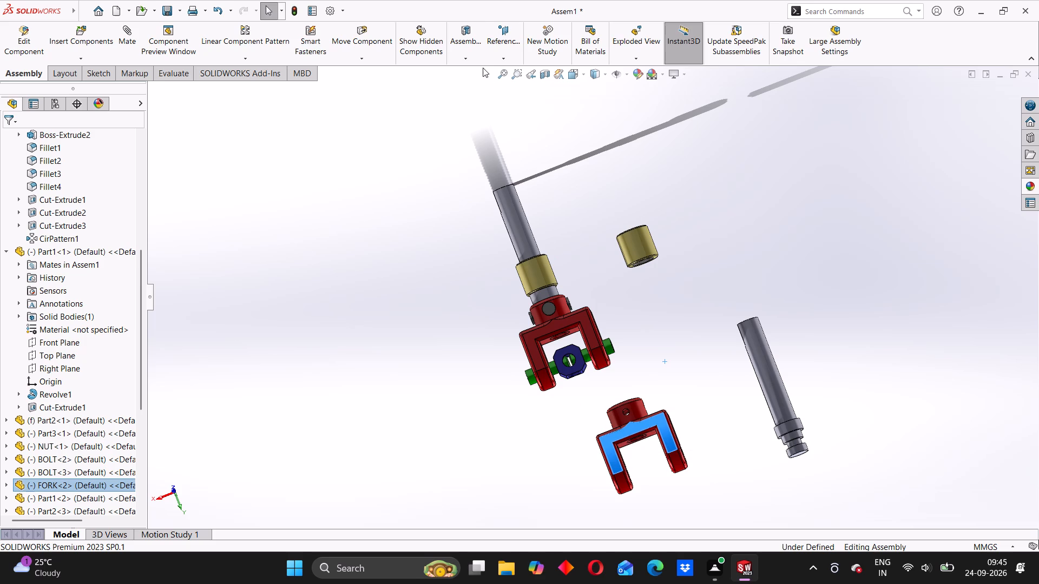
Rotate the copied fork freely with Rotate Component so its open prongs face the existing joint and its hub points away.
left_click(361, 62)
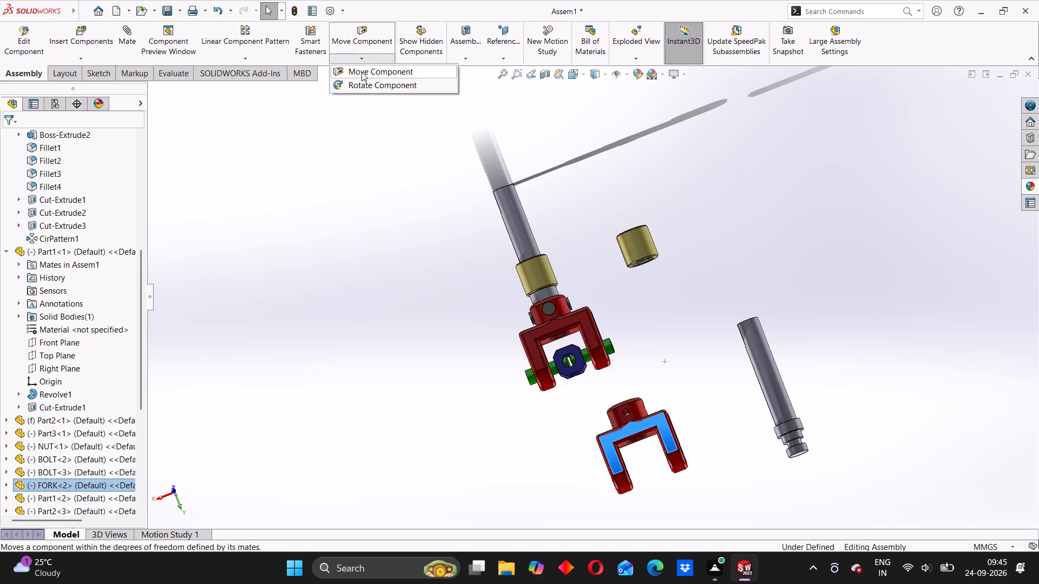
left_click(361, 81)
scroll(680, 404, "up", 3)
left_click_drag(611, 369, 547, 271)
left_click_drag(627, 401, 608, 375)
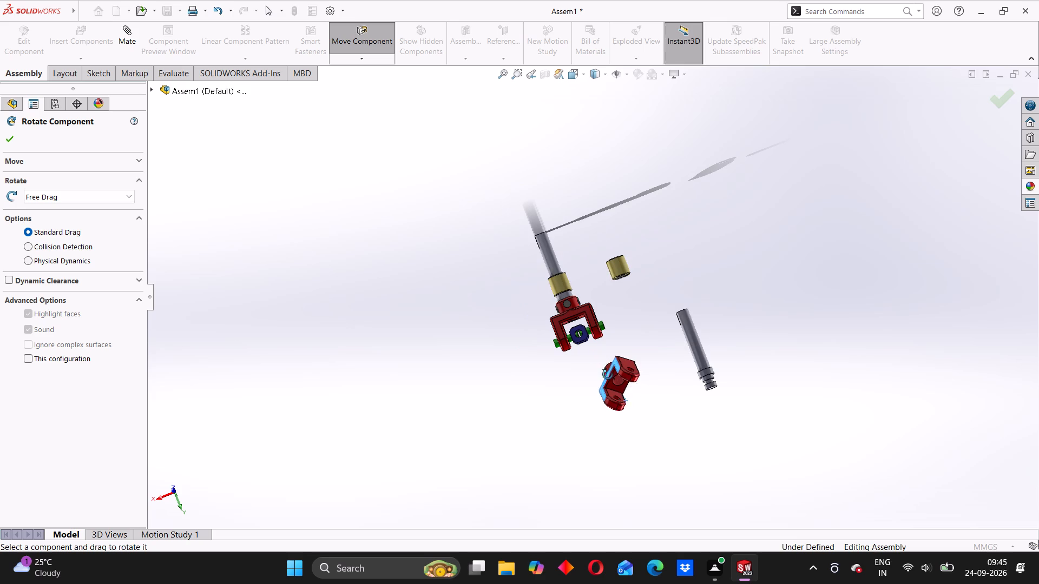
left_click_drag(608, 375, 536, 240)
left_click_drag(608, 394, 569, 312)
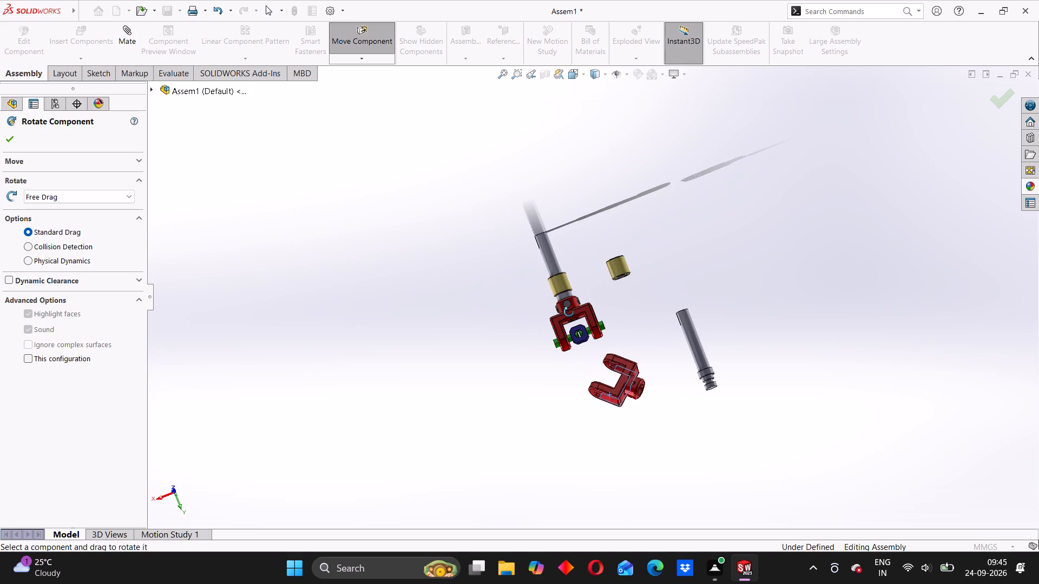
left_click_drag(569, 312, 541, 419)
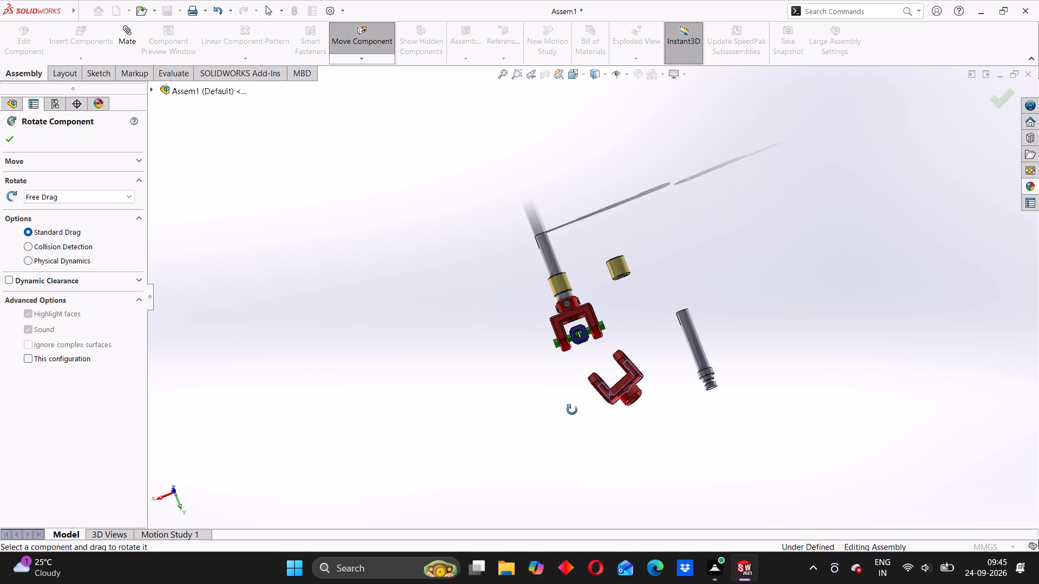
Rotate the copied Part1 shaft freely until its stepped, grooved end points up and its plain end points down and away.
scroll(635, 411, "up", 3)
left_click_drag(657, 324, 652, 350)
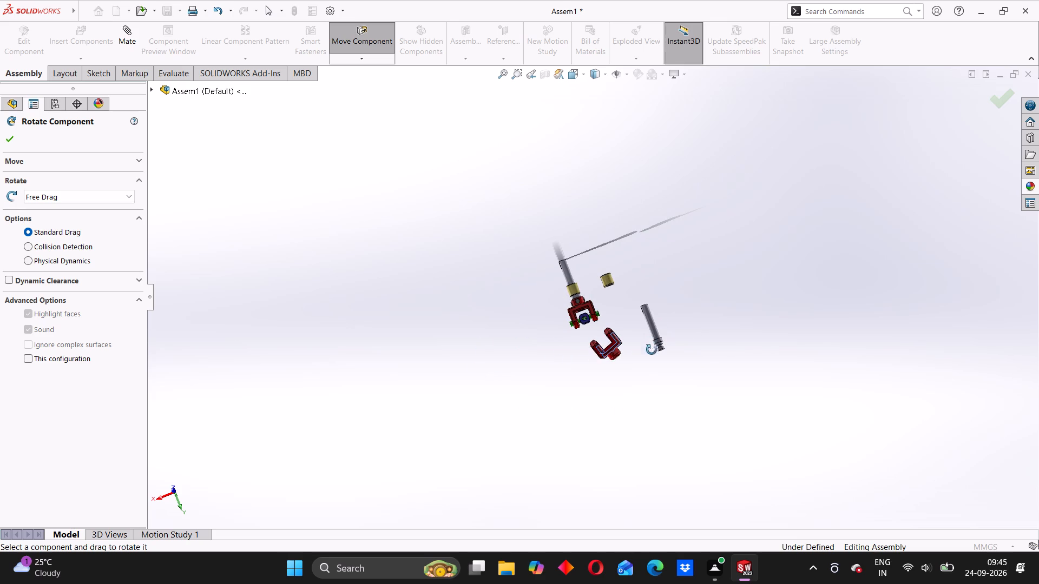
left_click_drag(652, 350, 650, 362)
left_click_drag(650, 324, 718, 409)
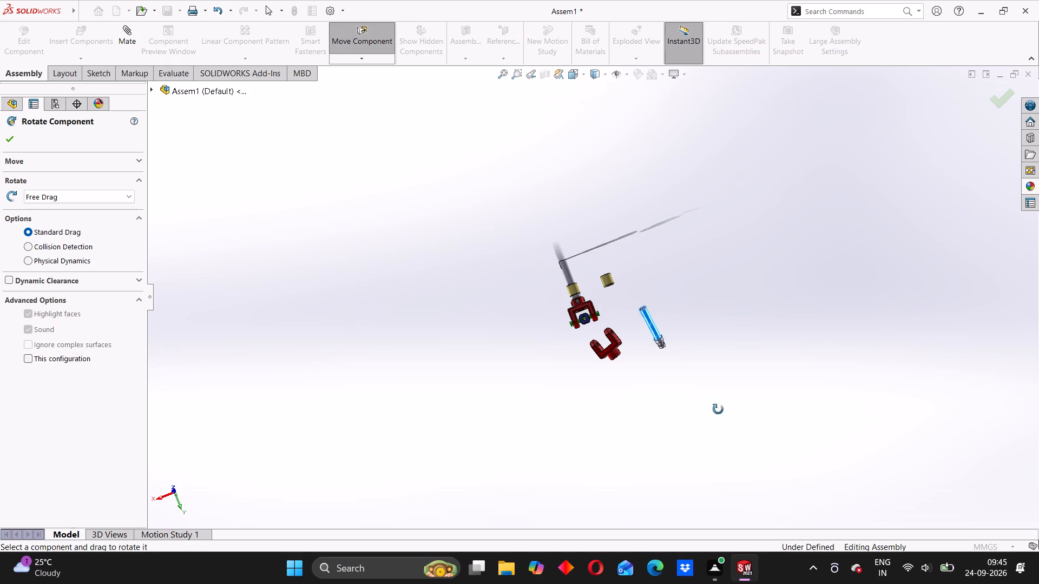
left_click_drag(718, 409, 739, 394)
left_click_drag(654, 321, 714, 336)
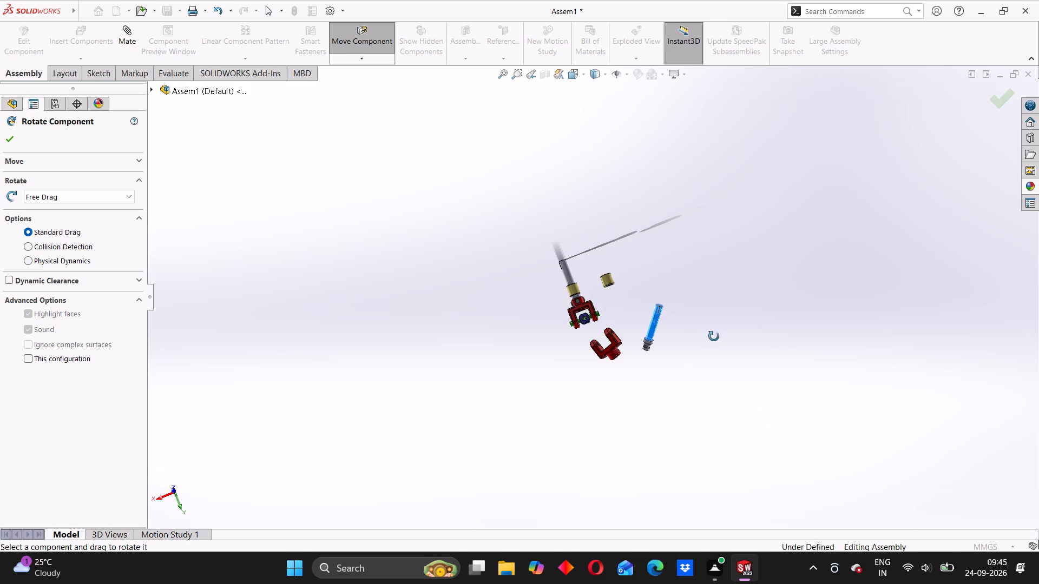
left_click_drag(714, 336, 839, 402)
scroll(649, 333, "down", 8)
left_click_drag(616, 303, 586, 142)
left_click_drag(590, 346, 559, 295)
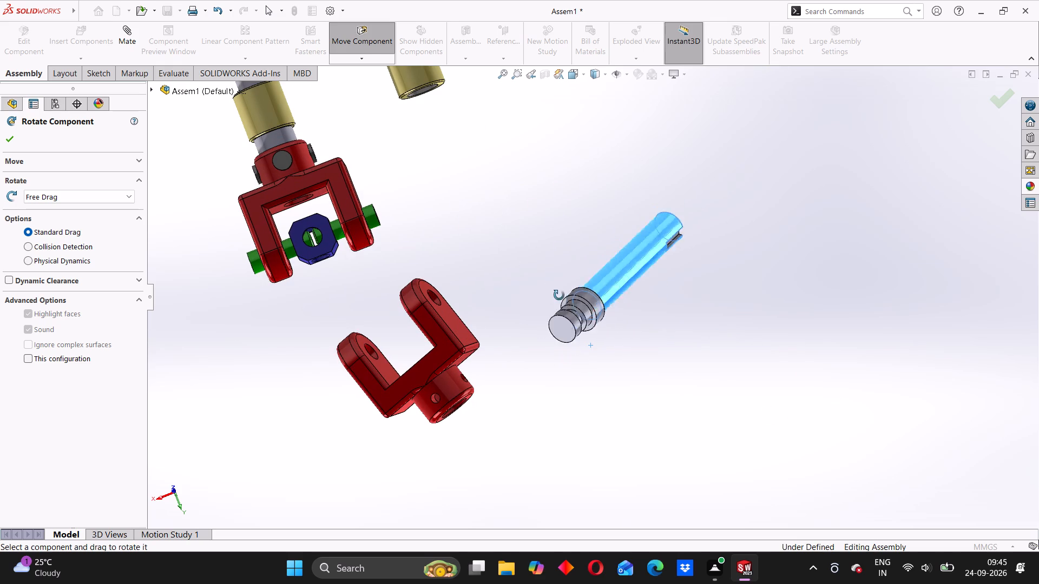
left_click_drag(559, 295, 549, 113)
left_click_drag(530, 230, 532, 123)
left_click_drag(534, 201, 523, 143)
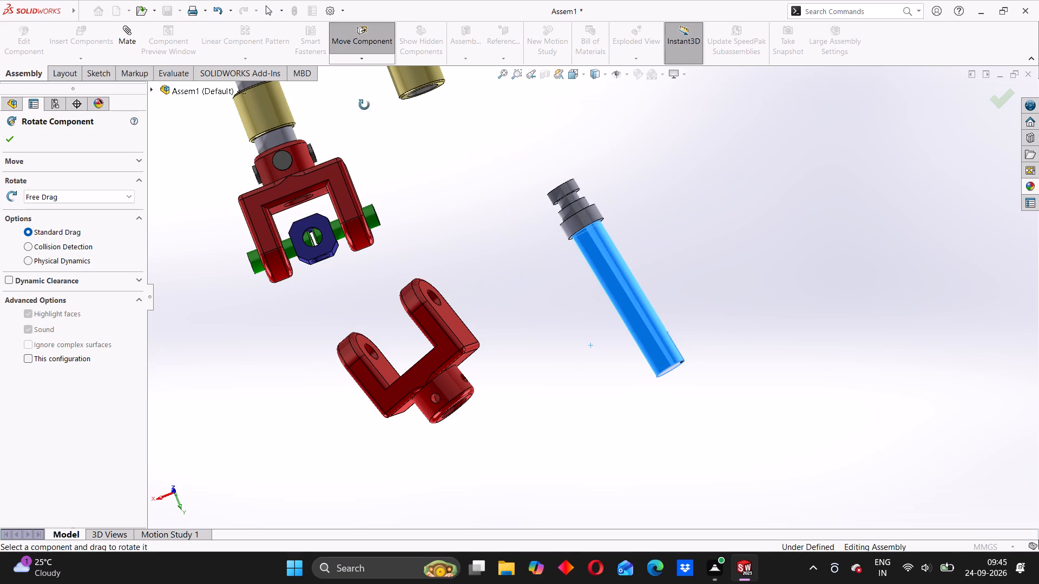
Finish rotating and move the copied shaft so its stepped end sits just below the hub of the copied fork.
left_click(9, 139)
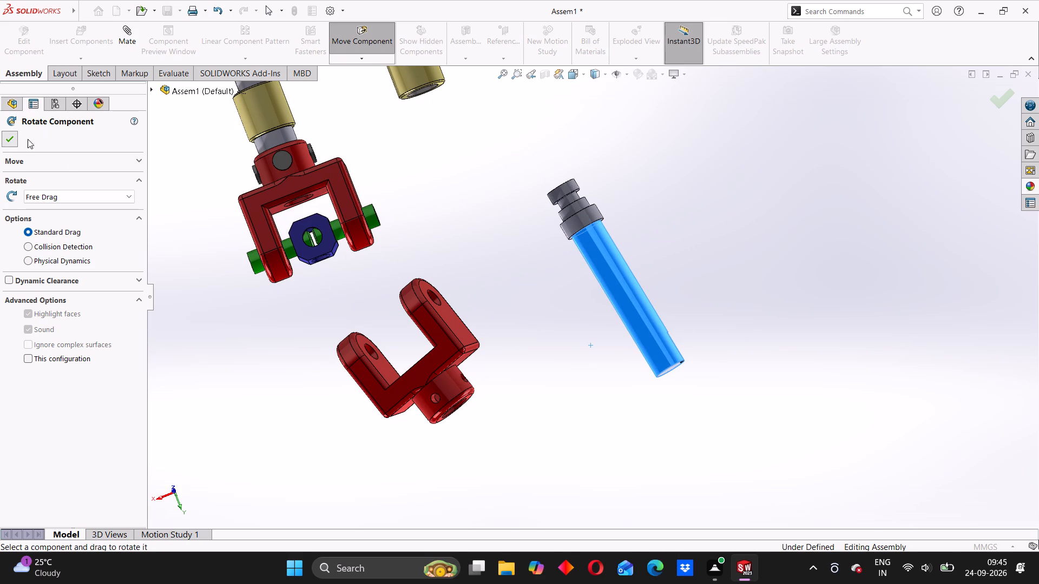
left_click_drag(601, 262, 509, 468)
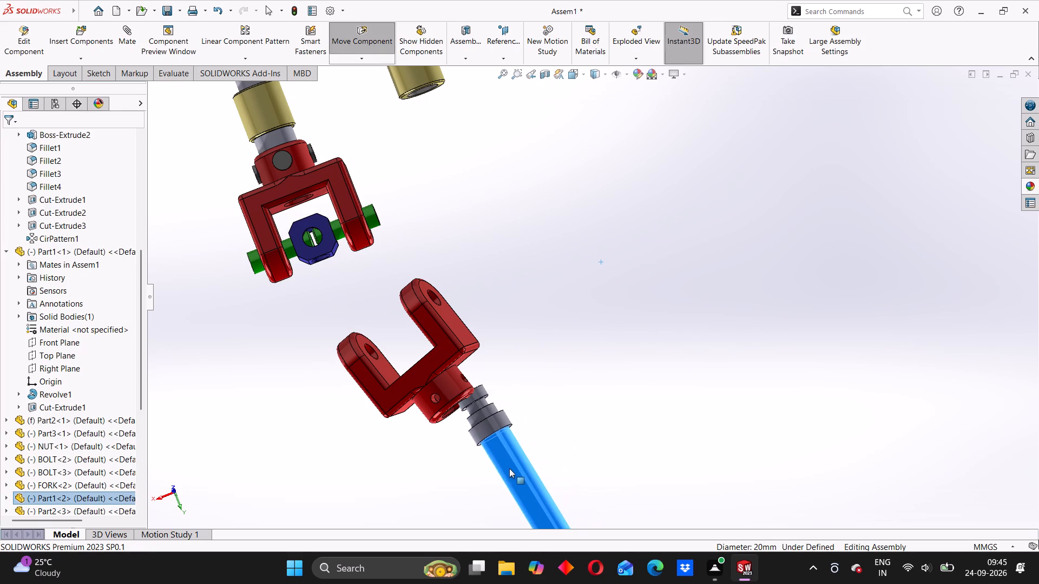
left_click_drag(509, 468, 509, 468)
scroll(545, 398, "up", 2)
scroll(545, 375, "down", 5)
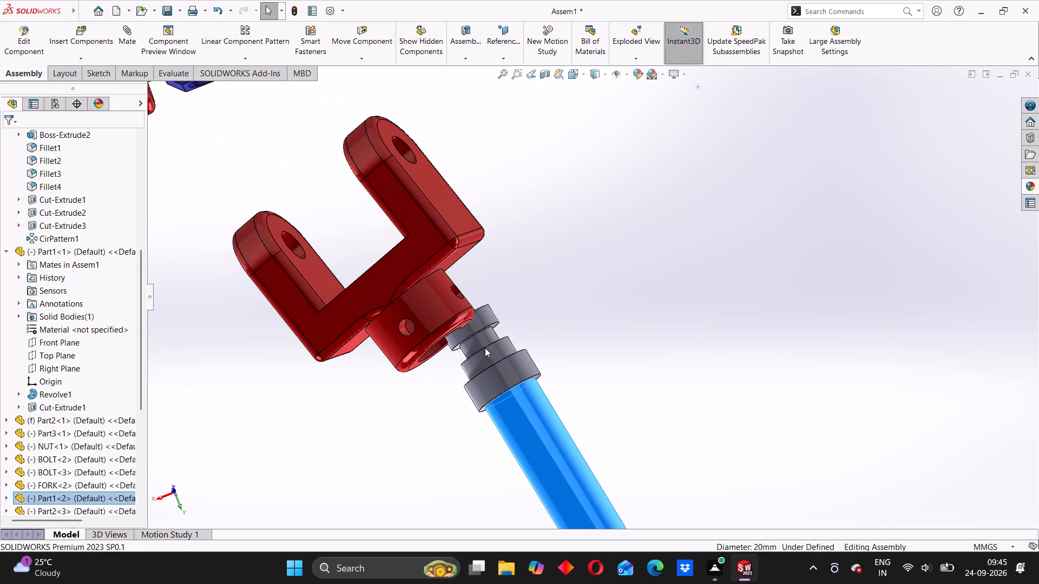
left_click_drag(481, 380, 497, 407)
Add a concentric mate between the cylindrical face at the copied shaft's stepped tip and the copied fork's hub bore.
scroll(492, 383, "down", 4)
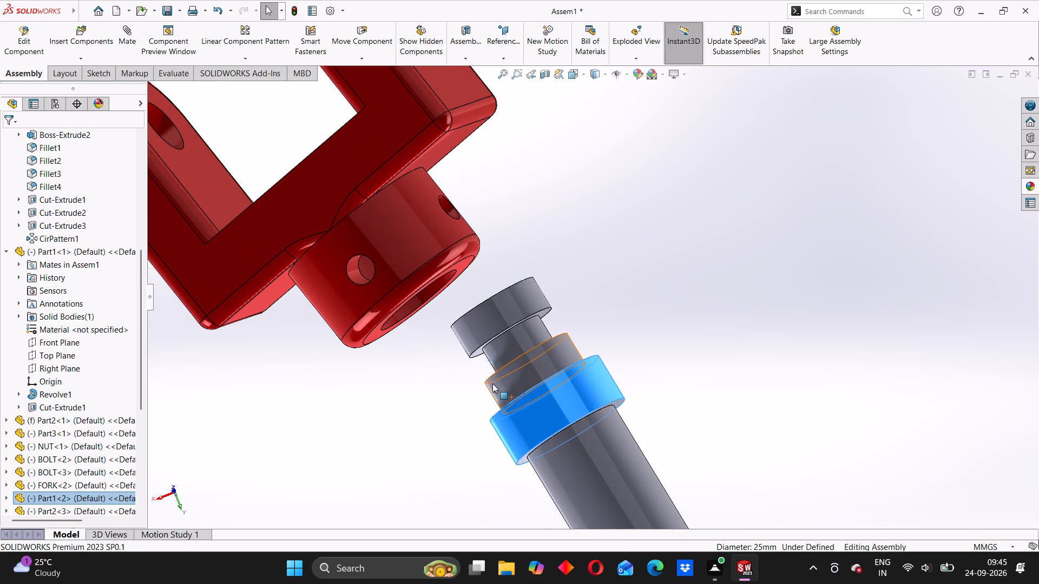
scroll(490, 342, "down", 2)
left_click(502, 283)
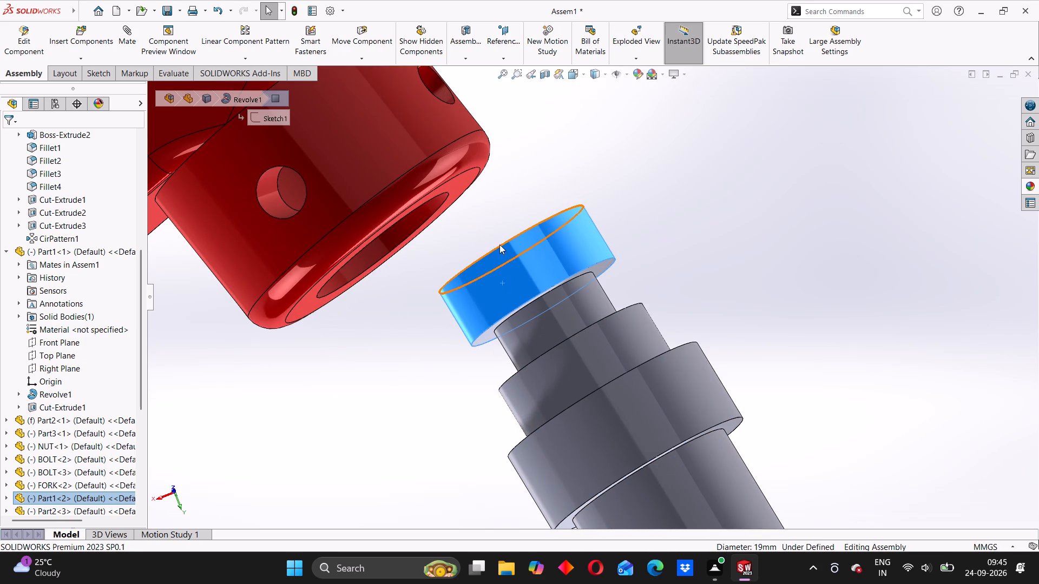
right_click(540, 251)
left_click(662, 149)
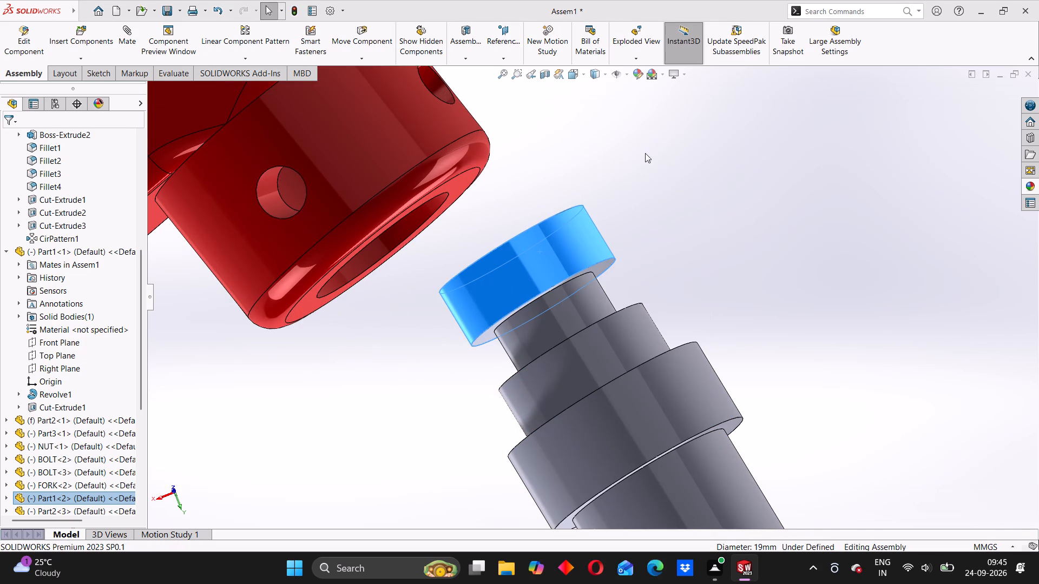
left_click(409, 223)
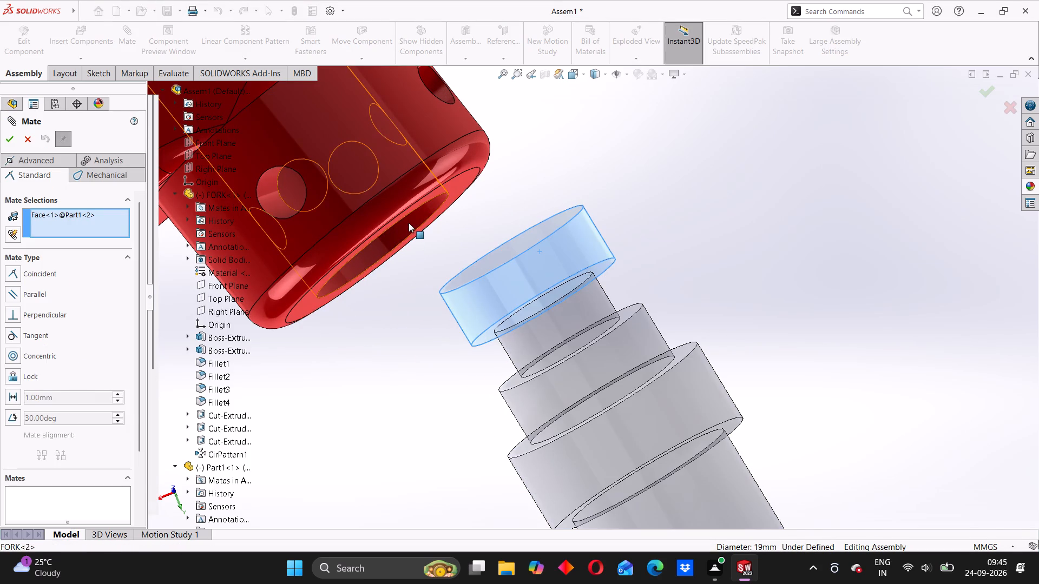
scroll(514, 285, "down", 4)
scroll(513, 285, "up", 4)
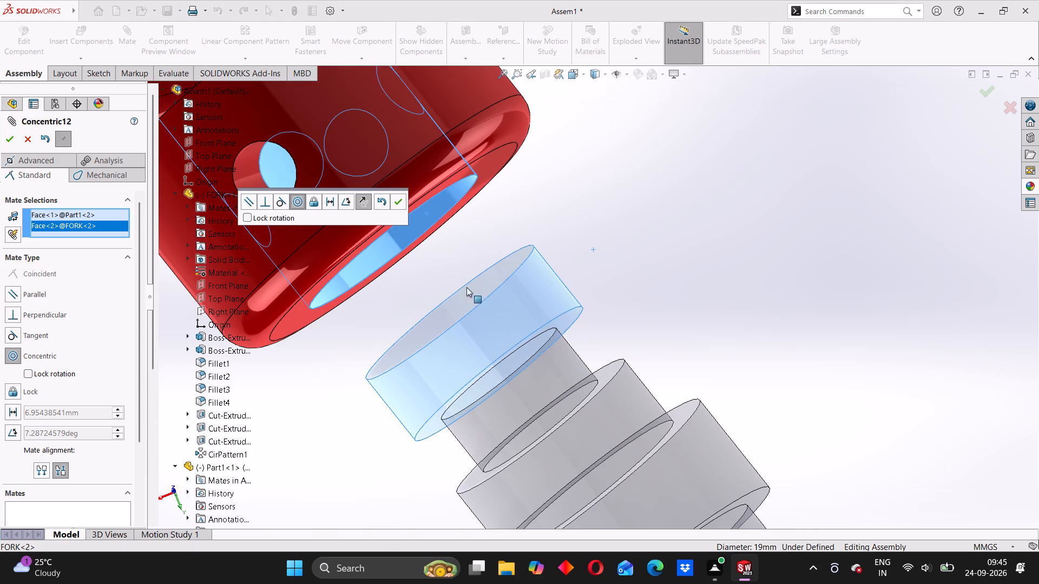
left_click(398, 201)
Add a coincident mate between the copied shaft's large collar shoulder face and the end face of the copied fork's hub.
scroll(496, 341, "up", 3)
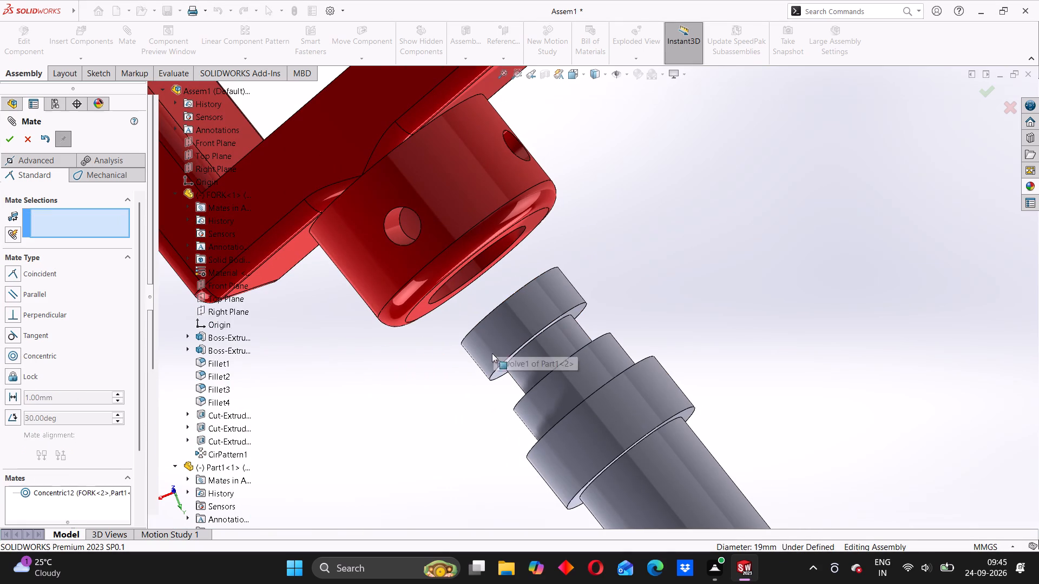
middle_click_drag(482, 376, 532, 410)
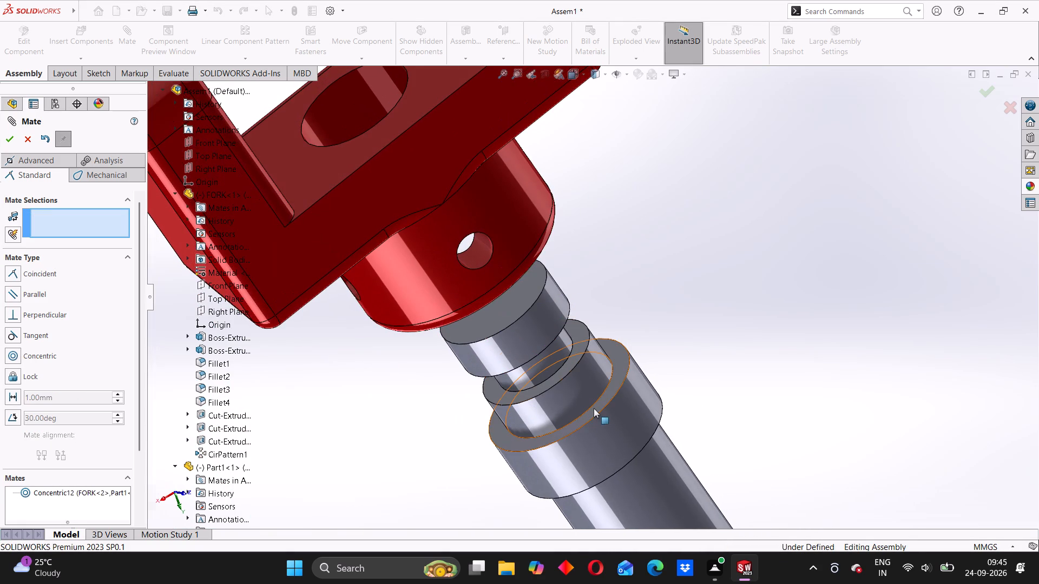
left_click(594, 408)
middle_click_drag(689, 319, 582, 302)
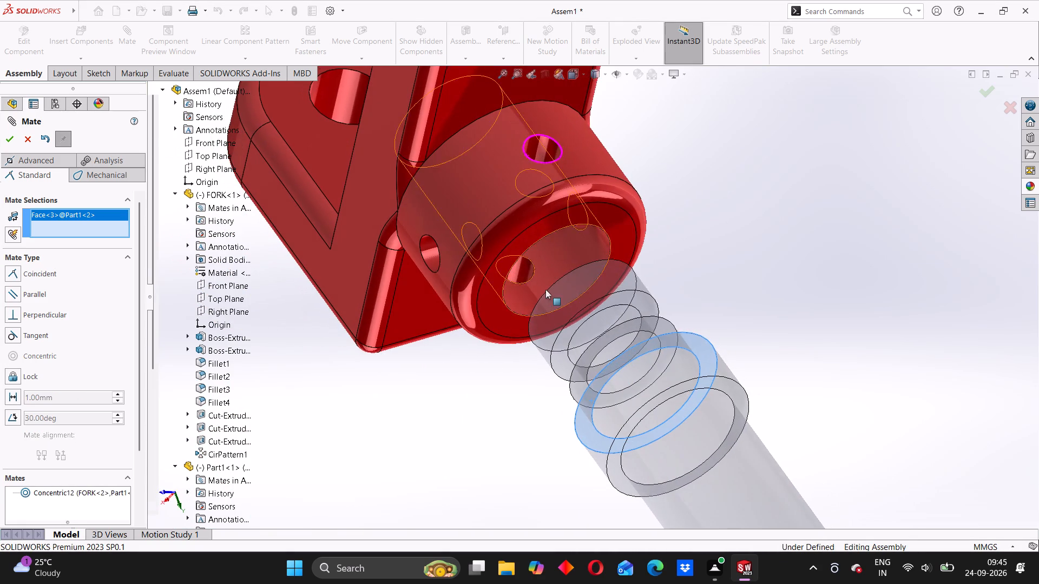
left_click(502, 269)
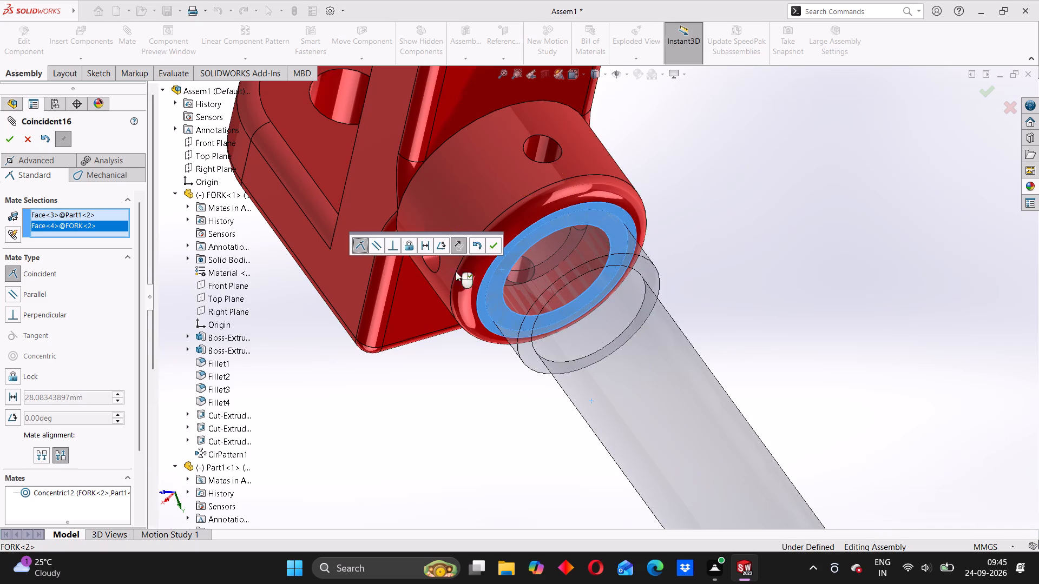
left_click(494, 242)
Examine the mated fork and shaft and their position relative to the finished joint half.
scroll(493, 343, "up", 6)
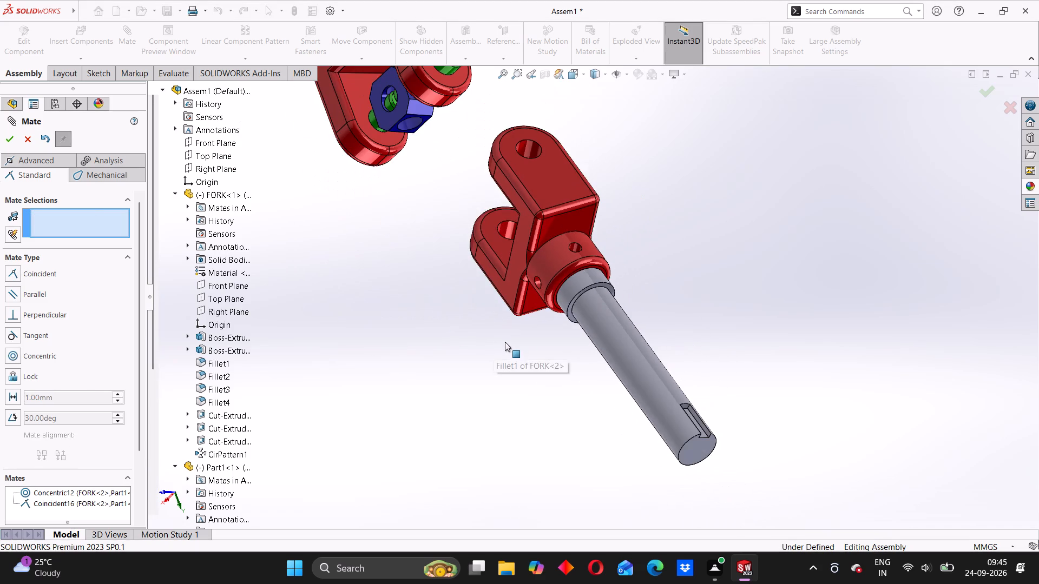
middle_click_drag(511, 346, 583, 343)
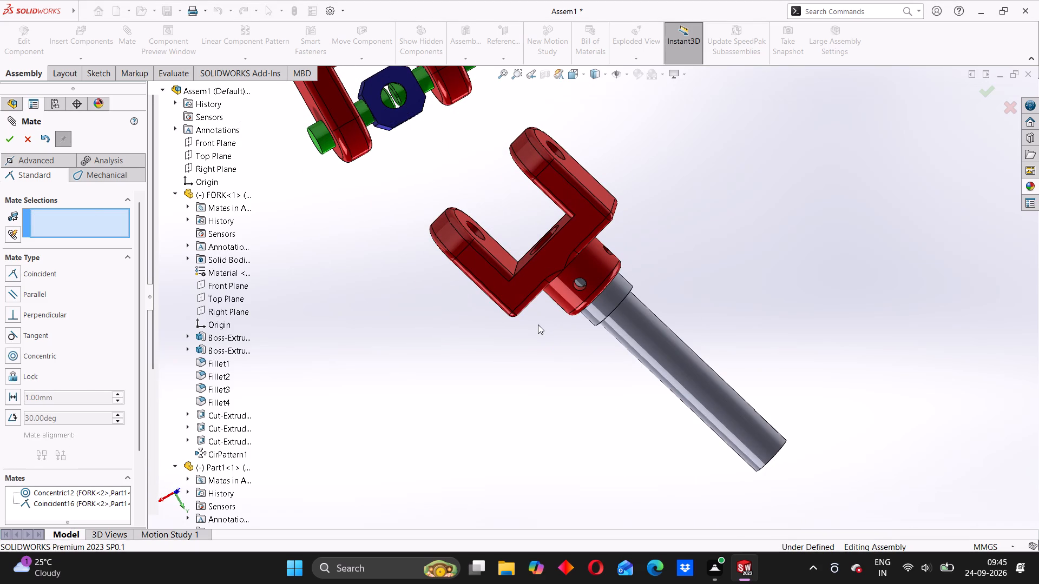
left_click(163, 91)
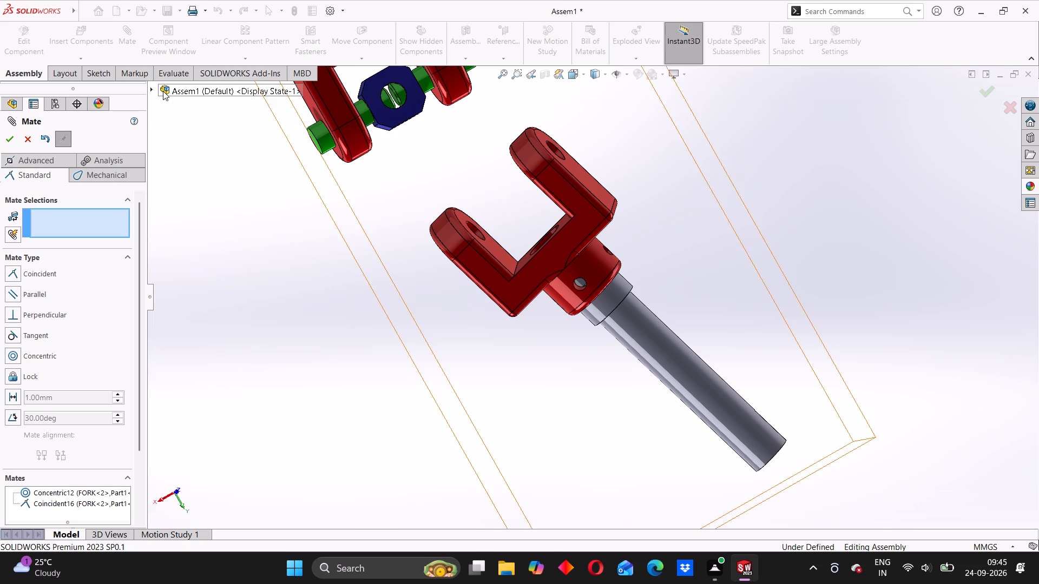
scroll(579, 245, "up", 4)
scroll(431, 231, "up", 2)
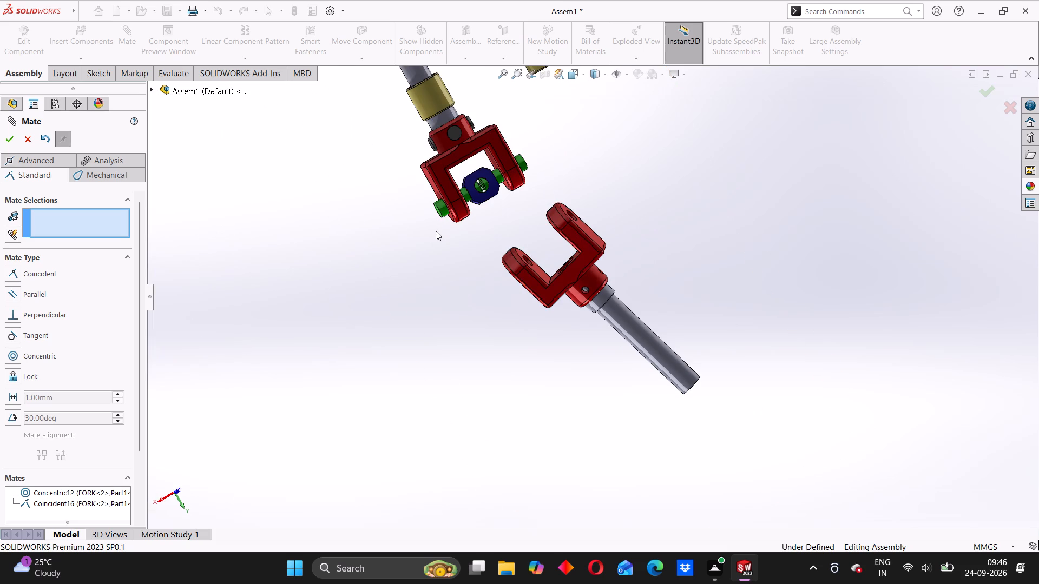
scroll(537, 249, "down", 3)
middle_click_drag(504, 286, 523, 289)
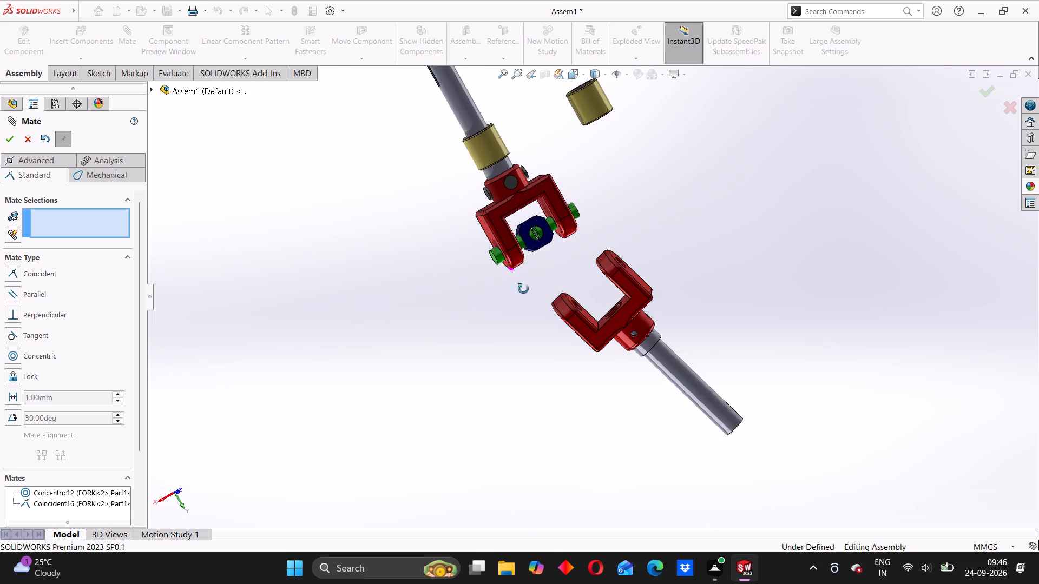
middle_click_drag(523, 289, 556, 283)
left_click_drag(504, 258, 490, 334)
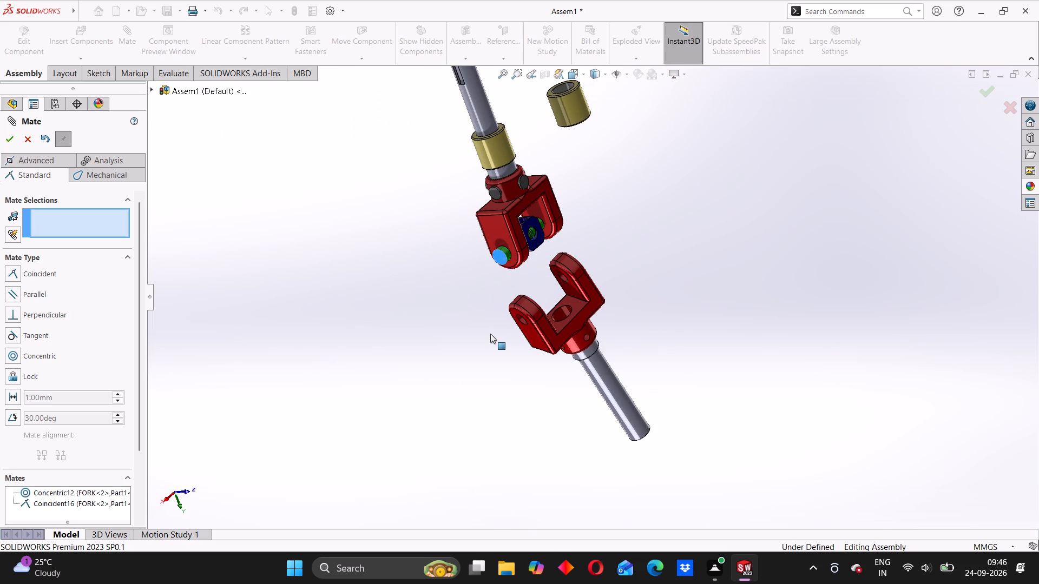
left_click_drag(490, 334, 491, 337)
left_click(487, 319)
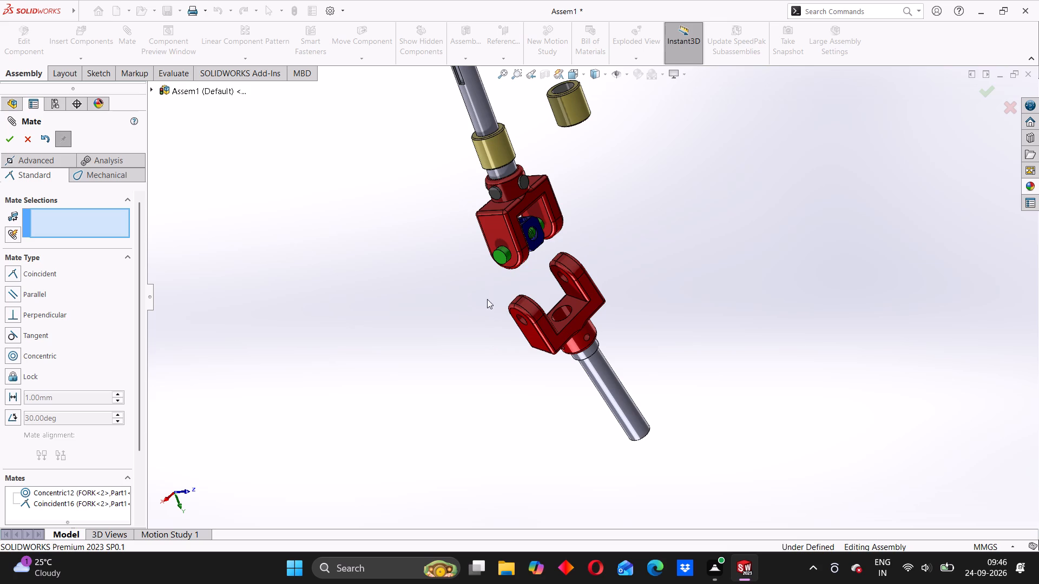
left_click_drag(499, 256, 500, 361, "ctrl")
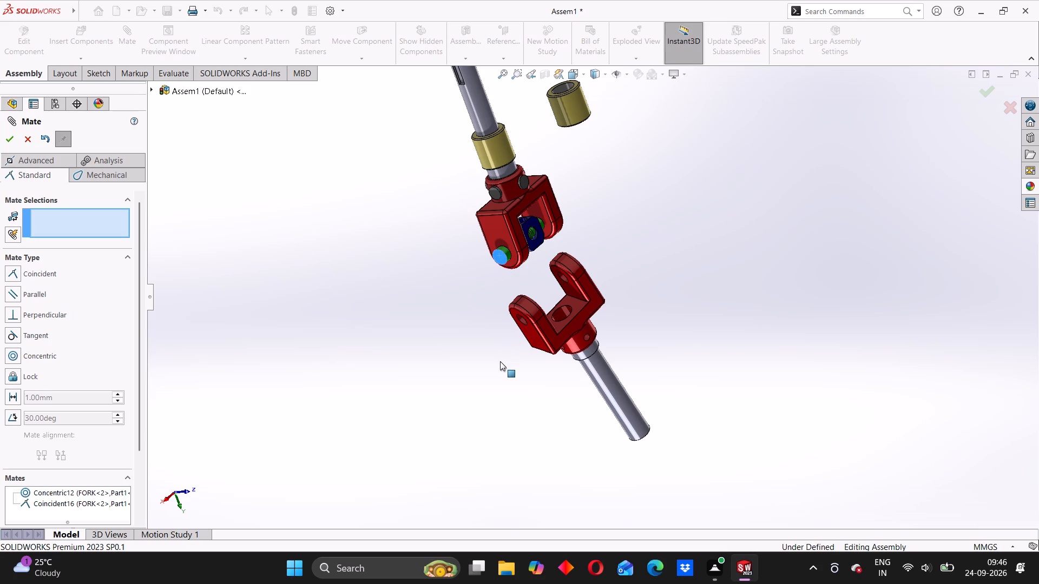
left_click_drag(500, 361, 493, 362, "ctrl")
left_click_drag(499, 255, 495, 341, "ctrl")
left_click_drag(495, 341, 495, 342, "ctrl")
Leave the Mate command and place a copy of the green bolt in the open space beside the copied fork.
left_click(23, 142)
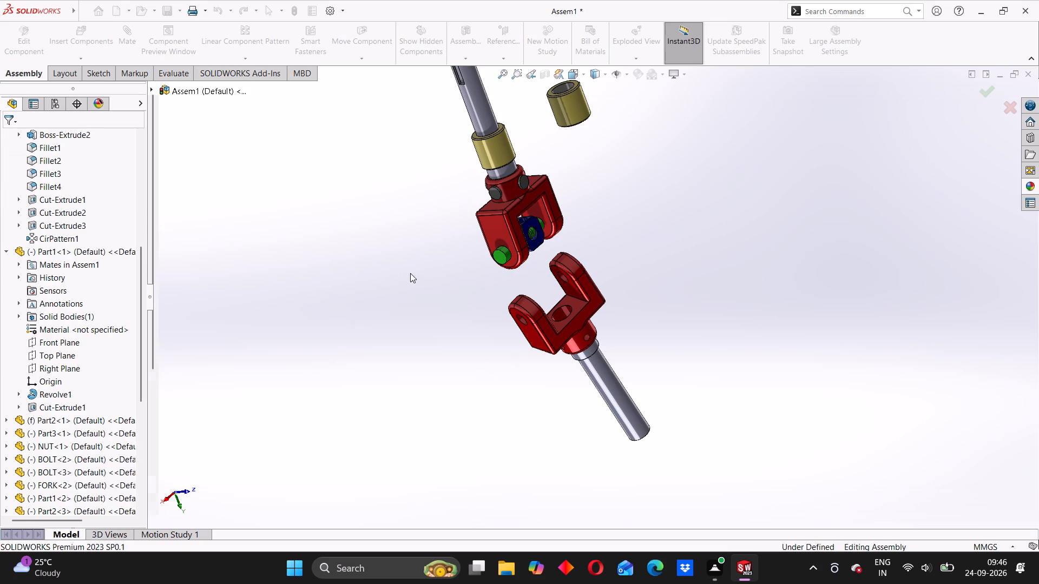
left_click_drag(497, 258, 466, 389, "ctrl")
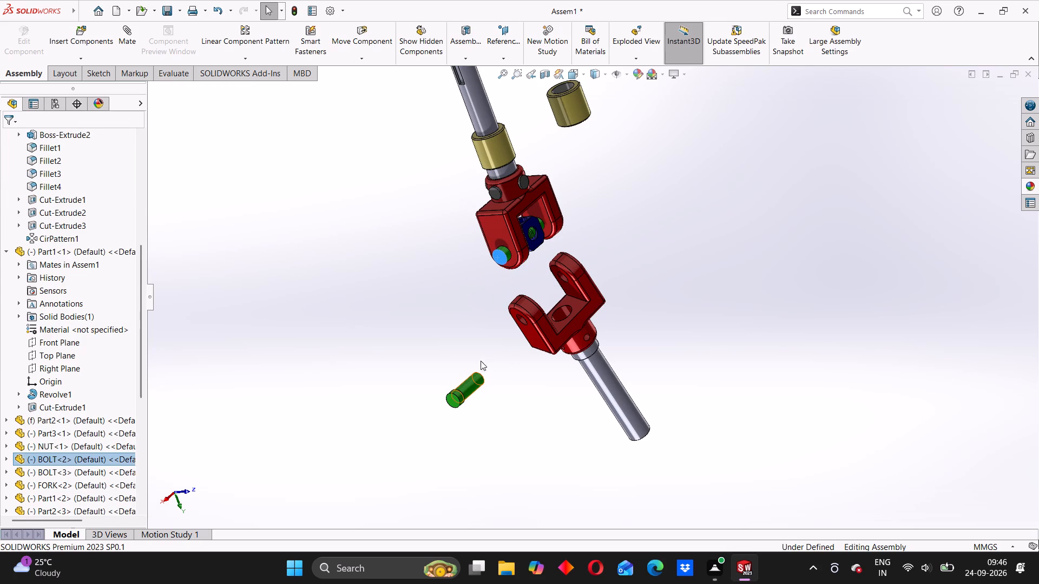
Place a copy of the blue nut block in the open space between the loose sleeve and the copied fork.
middle_click_drag(544, 279, 483, 272)
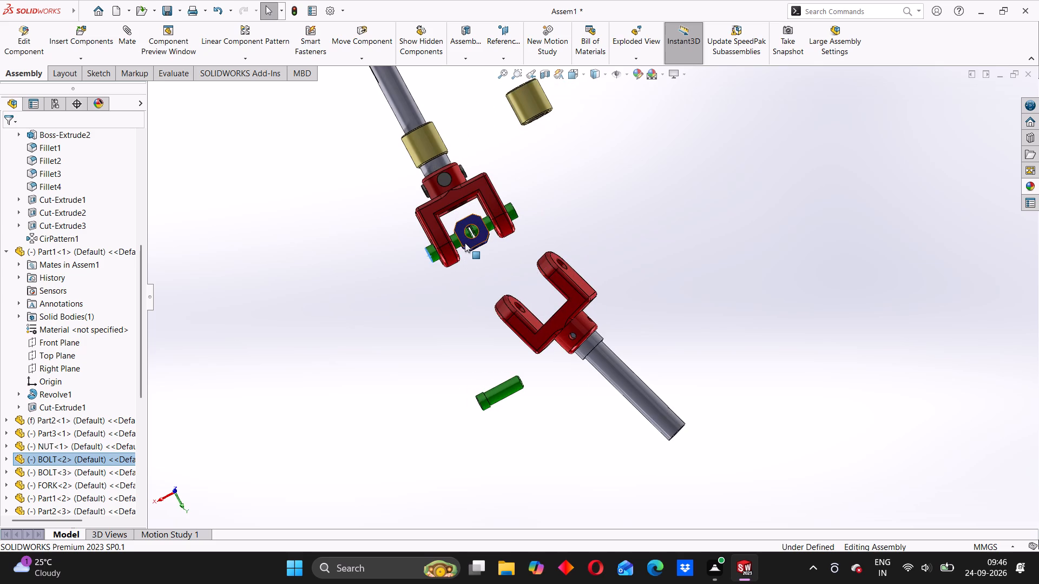
left_click_drag(465, 243, 605, 216, "ctrl")
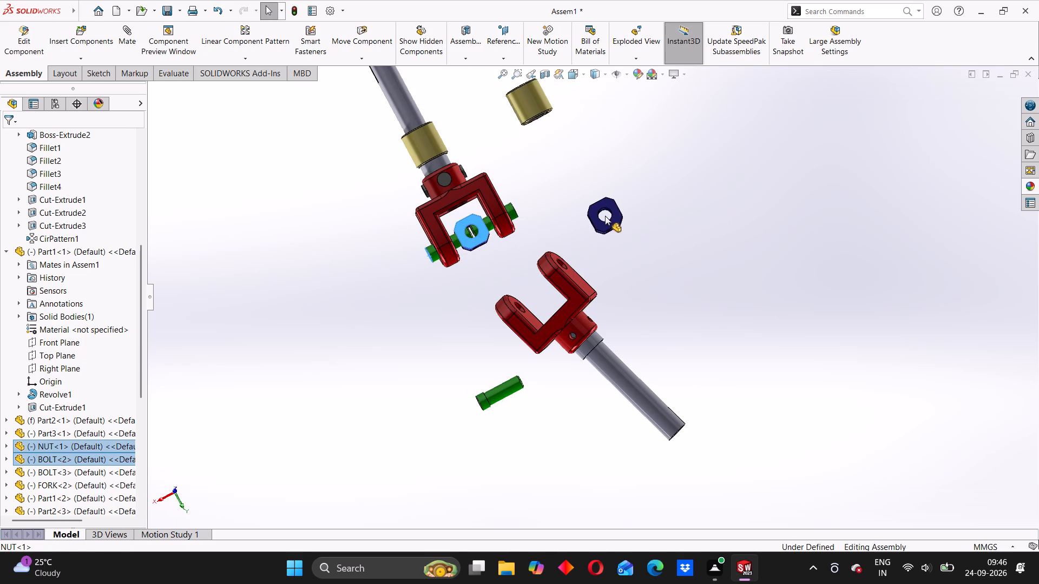
left_click_drag(605, 216, 603, 216, "ctrl")
left_click(665, 227)
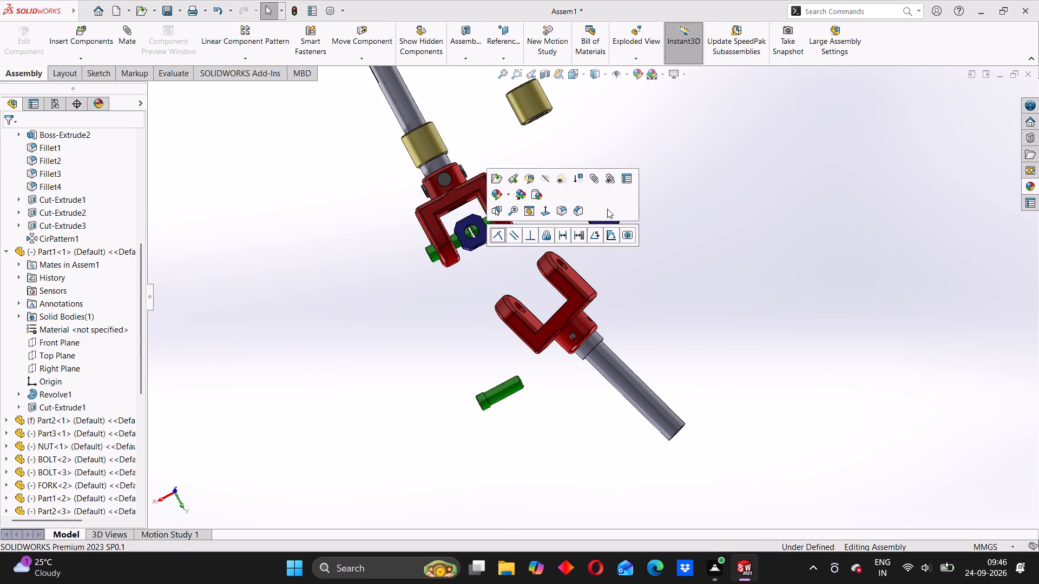
right_click(602, 209)
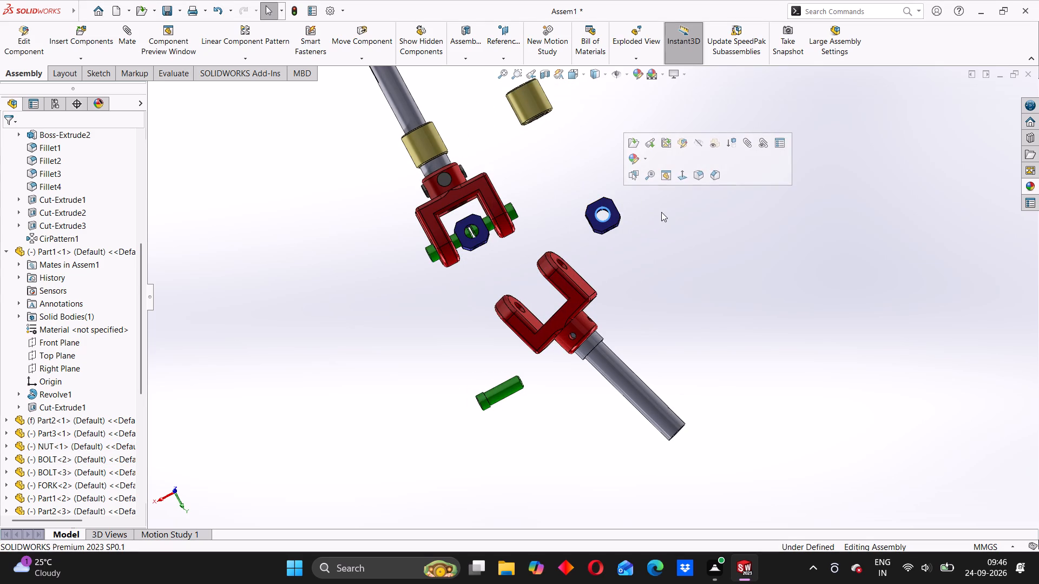
left_click(662, 212)
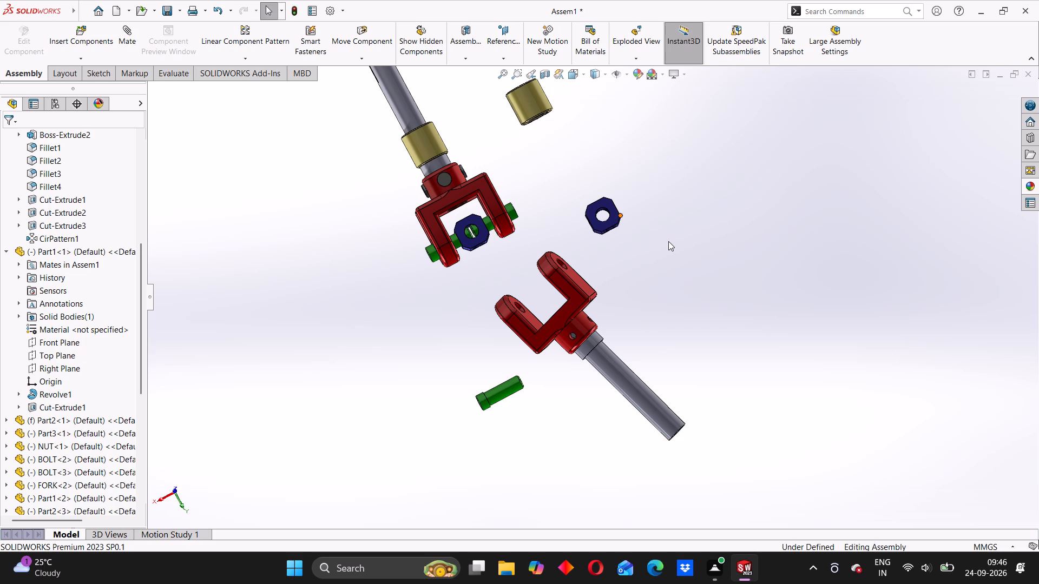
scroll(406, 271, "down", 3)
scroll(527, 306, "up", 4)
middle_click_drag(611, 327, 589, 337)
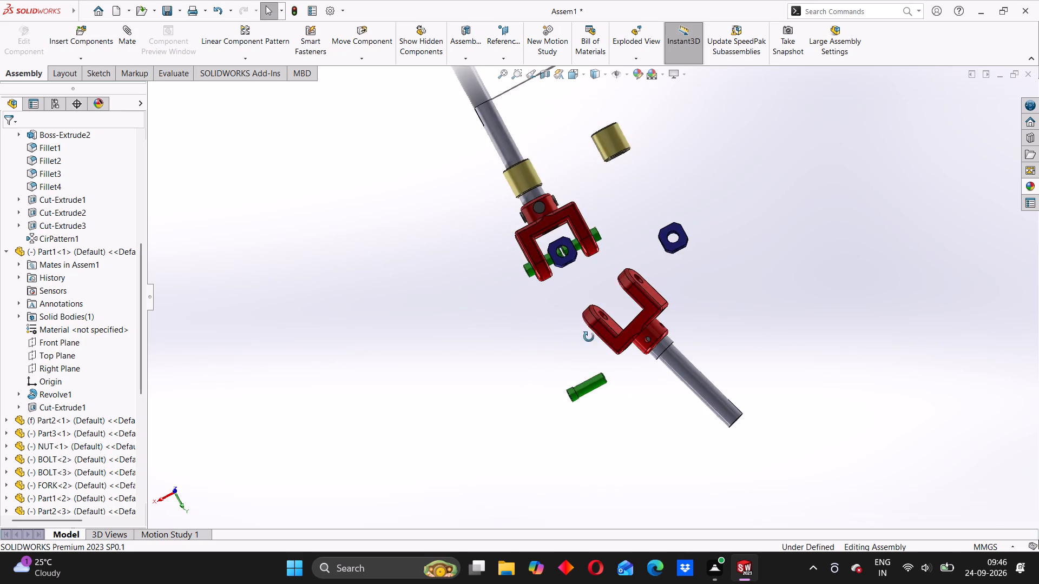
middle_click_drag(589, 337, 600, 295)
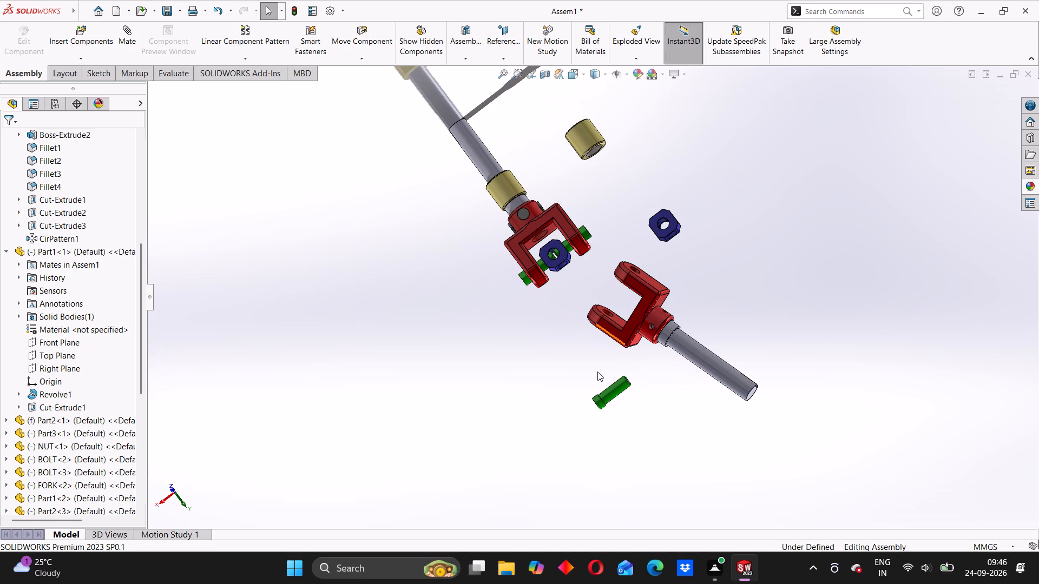
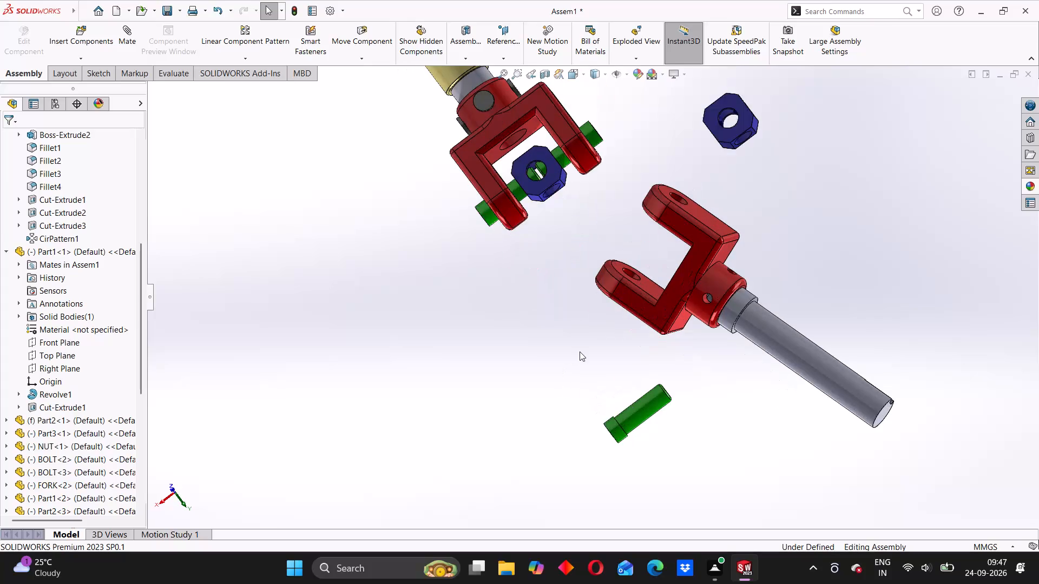
Delete the copied blue nut block floating above the copied fork.
scroll(581, 350, "up", 2)
middle_click_drag(589, 359, 685, 320)
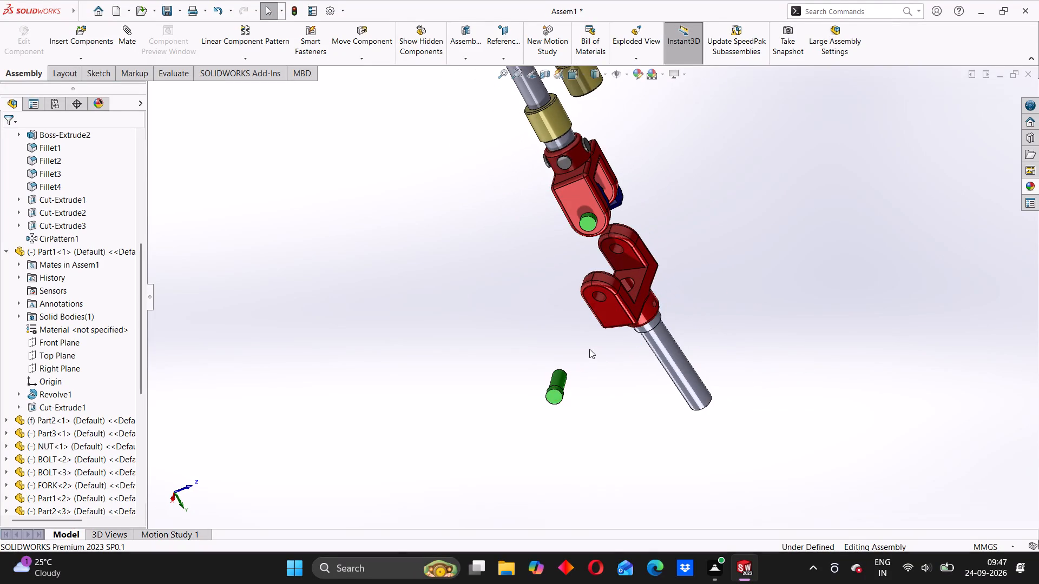
scroll(589, 349, "down", 2)
middle_click_drag(593, 317, 478, 359)
right_click(637, 101)
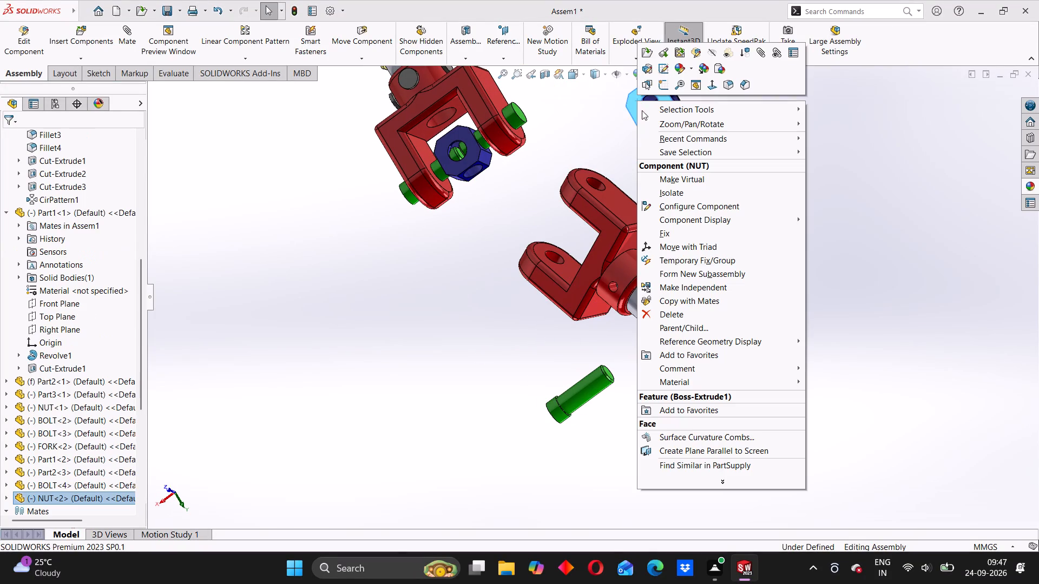
left_click(676, 316)
scroll(619, 361, "down", 1)
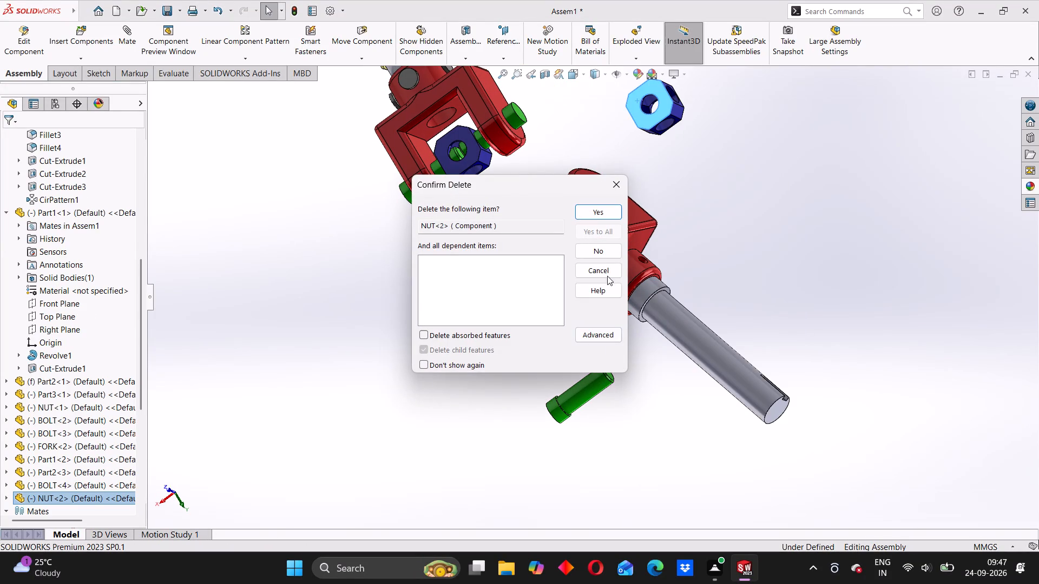
left_click(594, 211)
Bring the copied green bolt near the copied fork and mate its shank concentric with the fork arm's hole.
scroll(593, 394, "down", 2)
left_click_drag(574, 386, 470, 266)
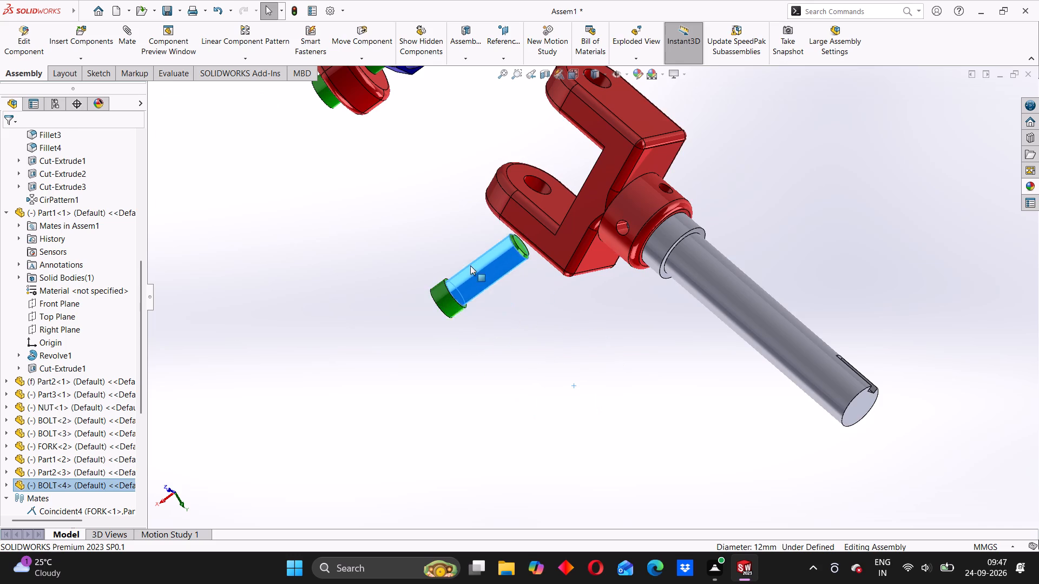
left_click_drag(470, 266, 457, 247)
scroll(456, 246, "down", 2)
scroll(504, 257, "down", 2)
middle_click_drag(571, 280, 641, 258)
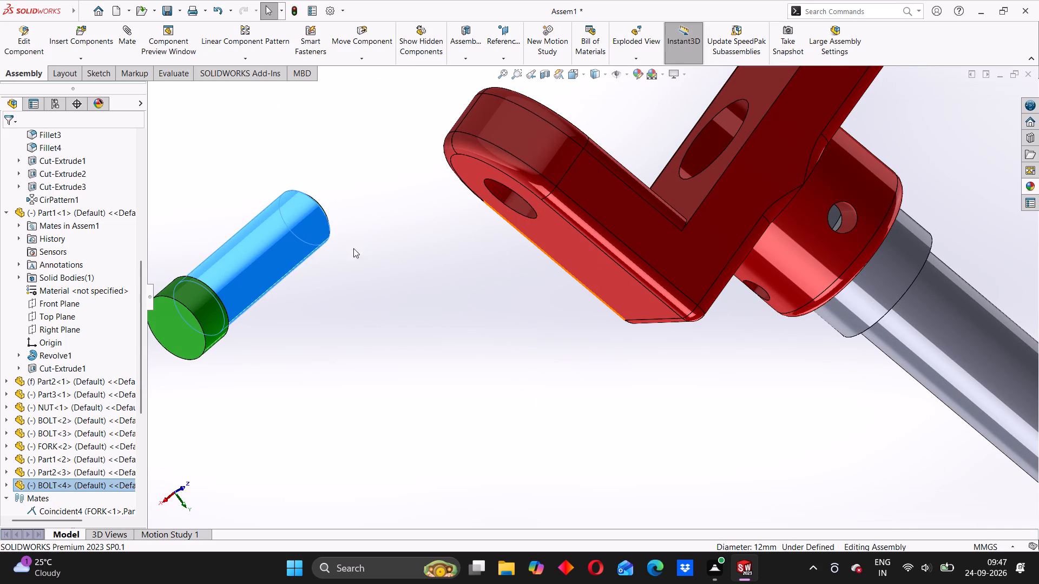
right_click(254, 261)
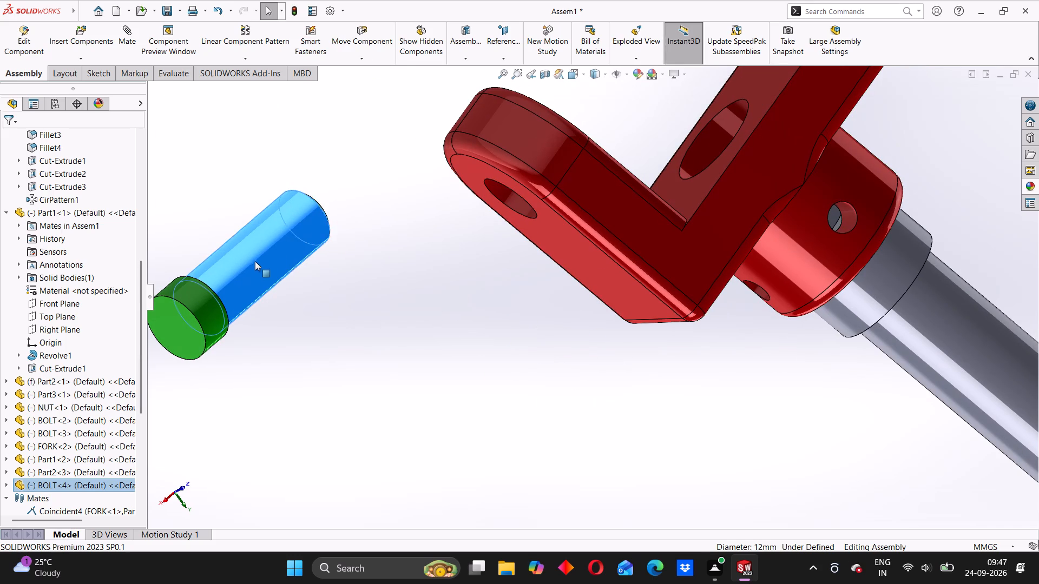
left_click(402, 200)
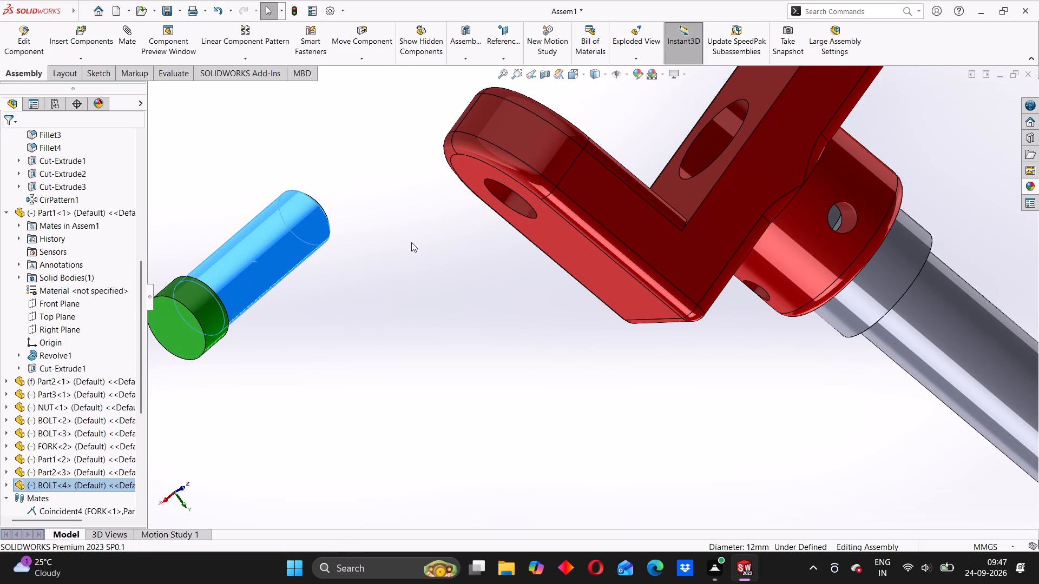
left_click(501, 193)
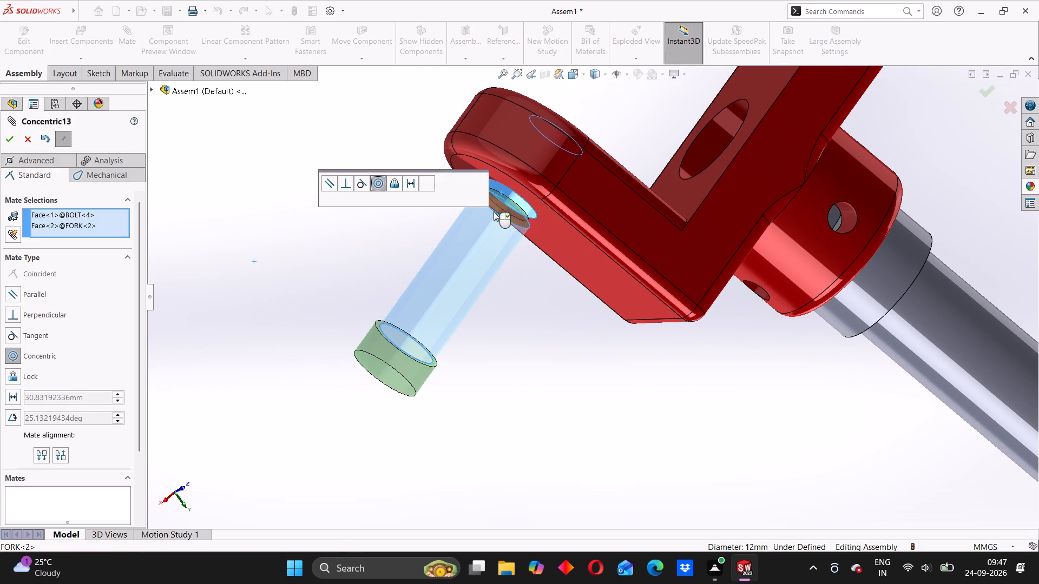
left_click(478, 184)
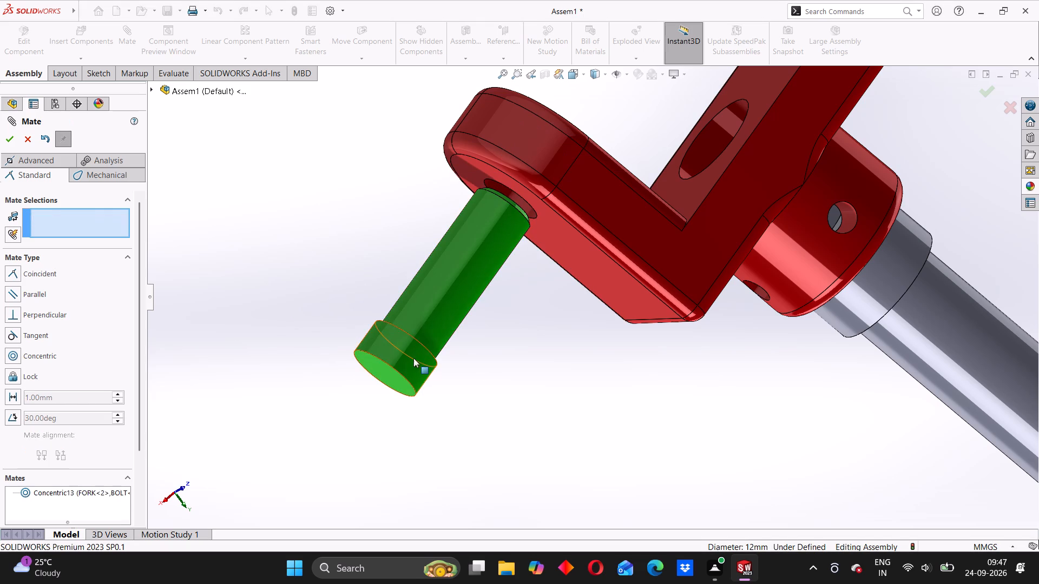
Add a coincident mate between the shoulder face under the copied bolt's head and the outer face of the copied fork's arm.
middle_click_drag(495, 366, 400, 415)
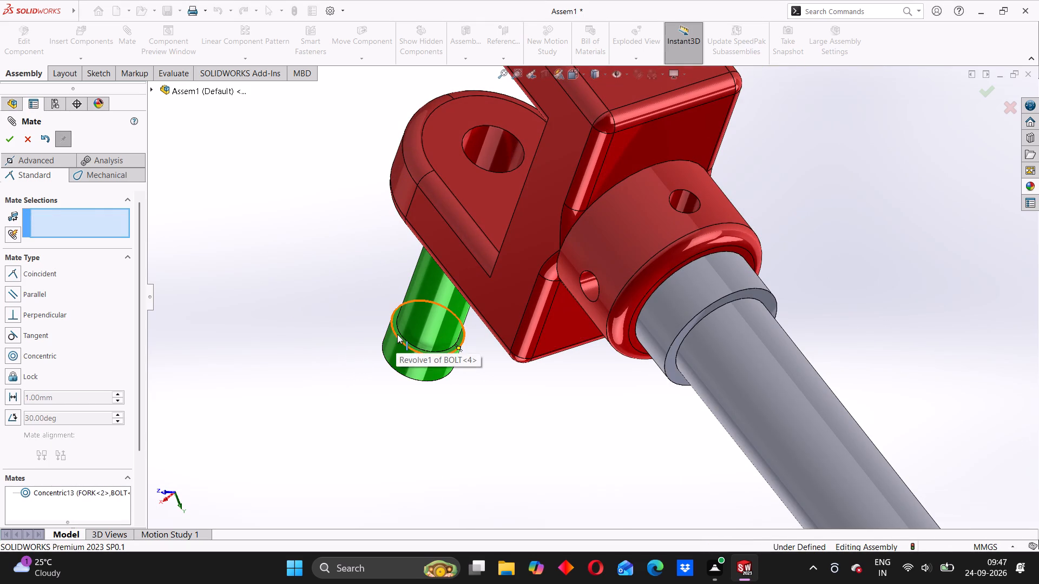
left_click(397, 333)
middle_click_drag(483, 390, 561, 314)
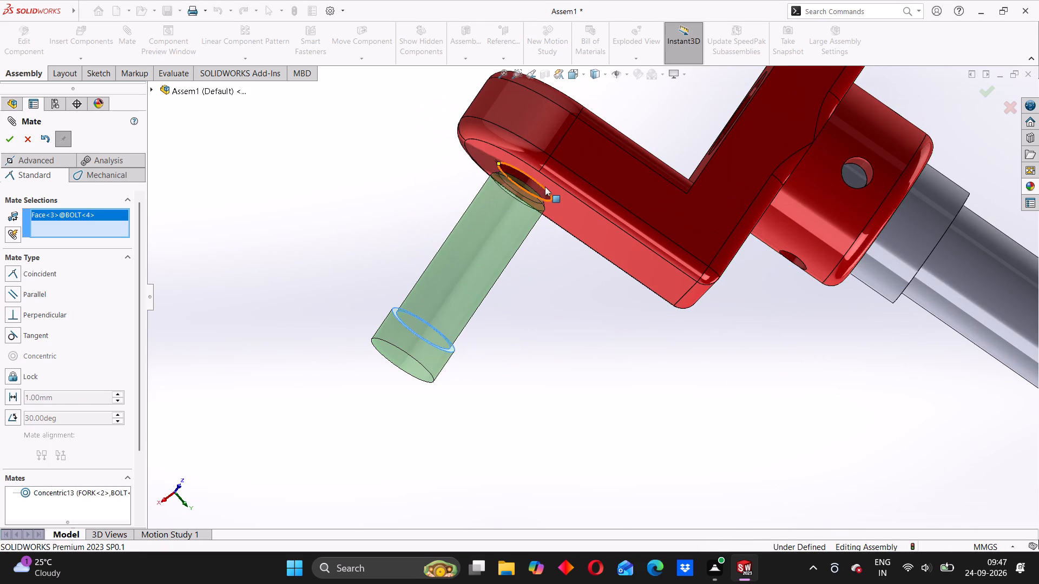
left_click(545, 184)
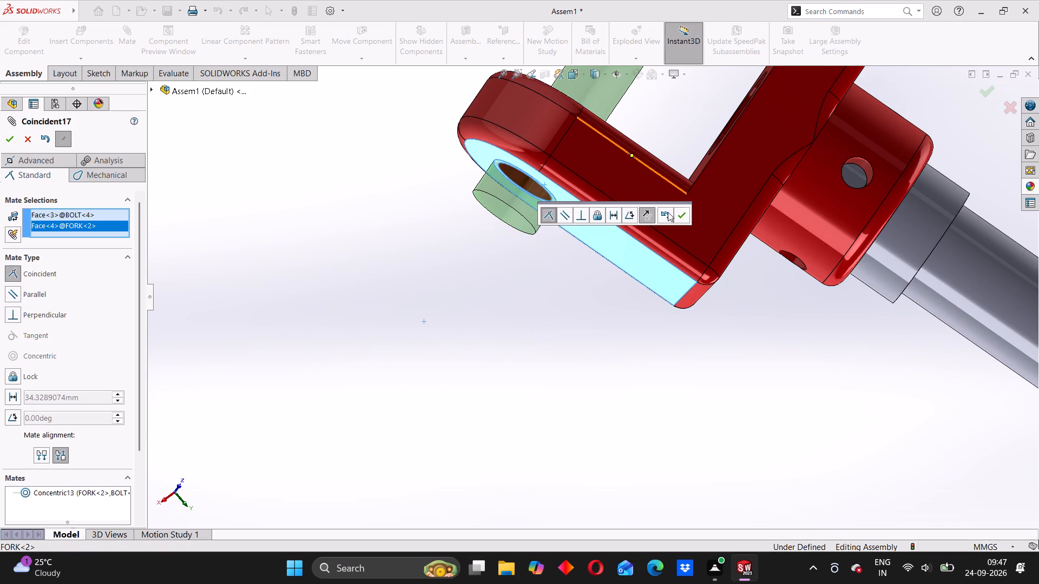
left_click(690, 212)
left_click(685, 216)
Examine the bolted copied fork alongside the finished joint half and the assembly's feature tree, and leave the Mate command.
scroll(592, 230, "up", 6)
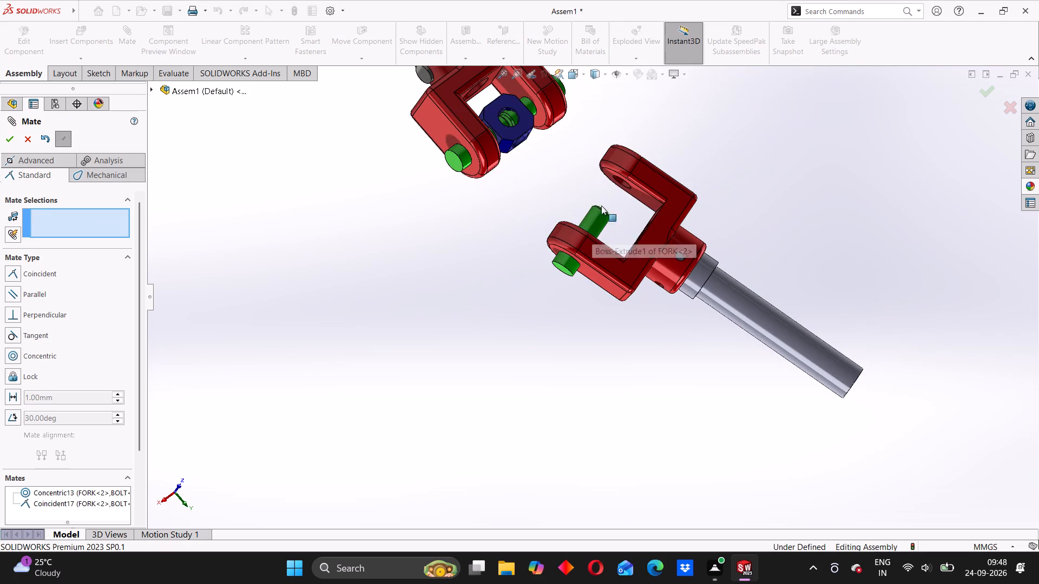
middle_click_drag(625, 213, 599, 245)
scroll(586, 204, "up", 3)
middle_click_drag(595, 224, 601, 227)
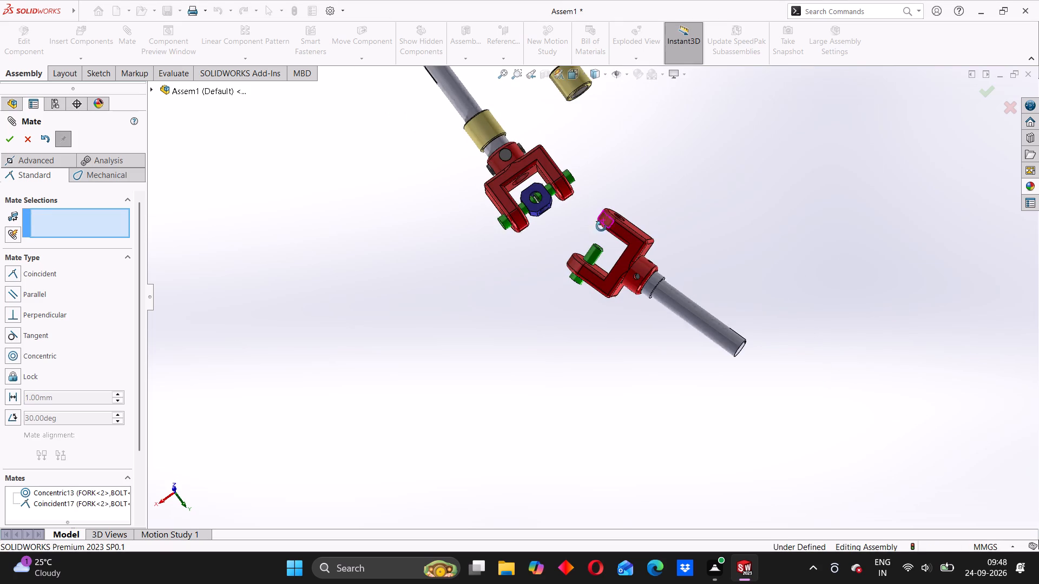
middle_click_drag(601, 227, 616, 227)
scroll(616, 227, "up", 1)
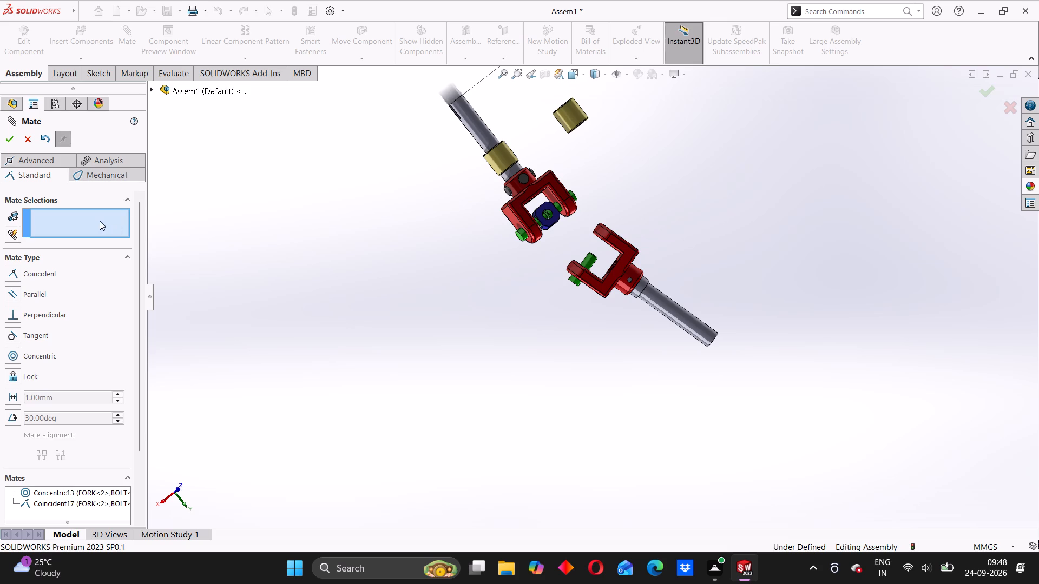
left_click(153, 91)
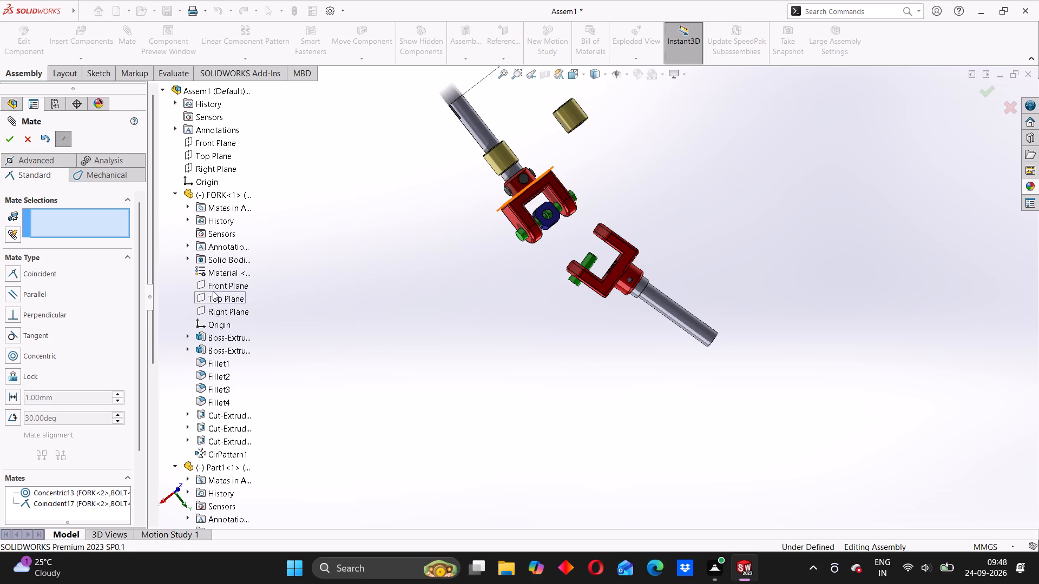
scroll(615, 308, "down", 2)
scroll(615, 308, "up", 2)
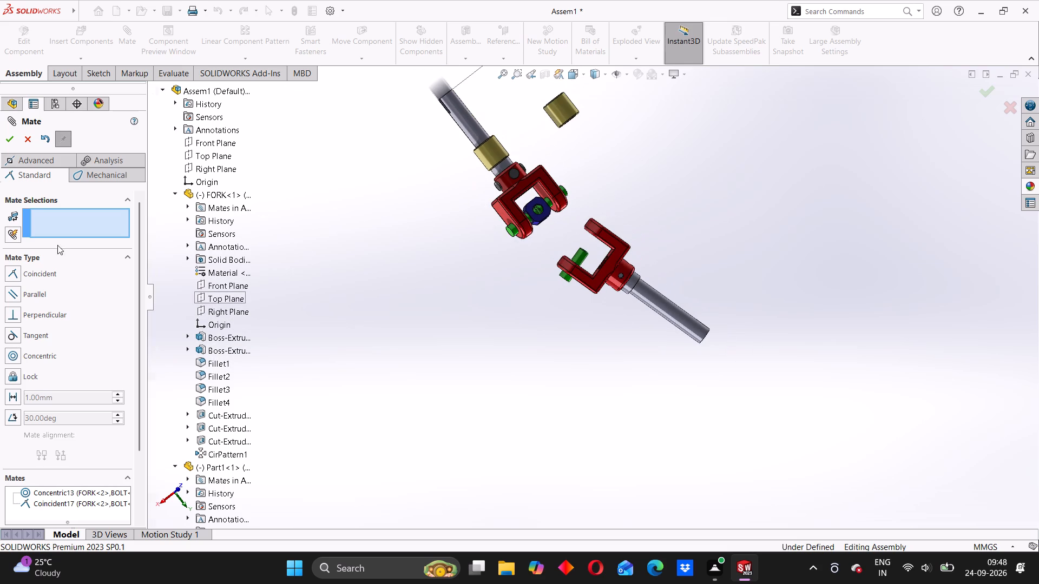
left_click(23, 139)
Reposition the copied fork and shaft in the open space just below the finished joint half.
left_click_drag(665, 300, 635, 328)
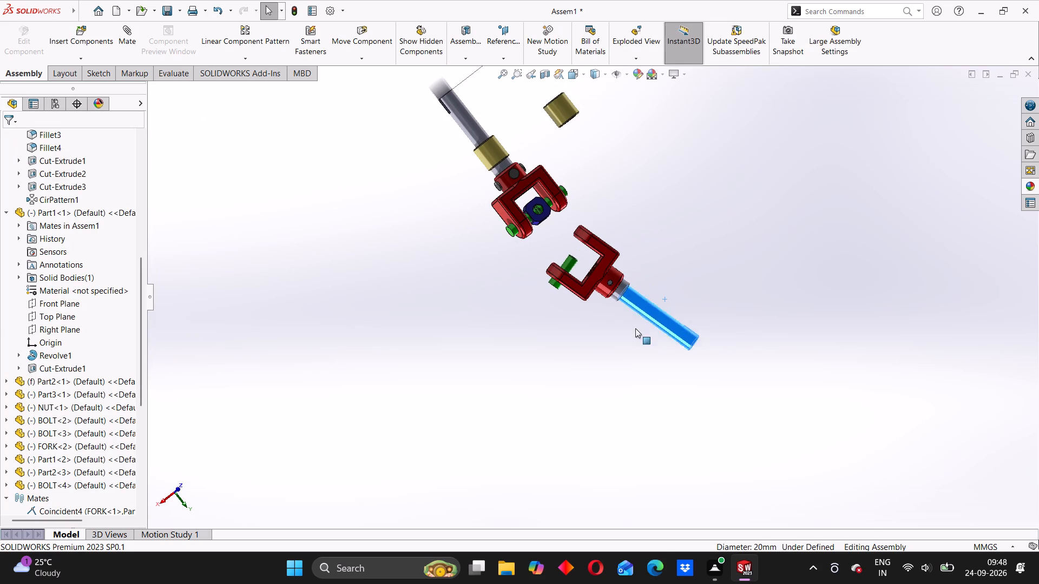
left_click_drag(635, 328, 655, 315)
scroll(570, 247, "down", 4)
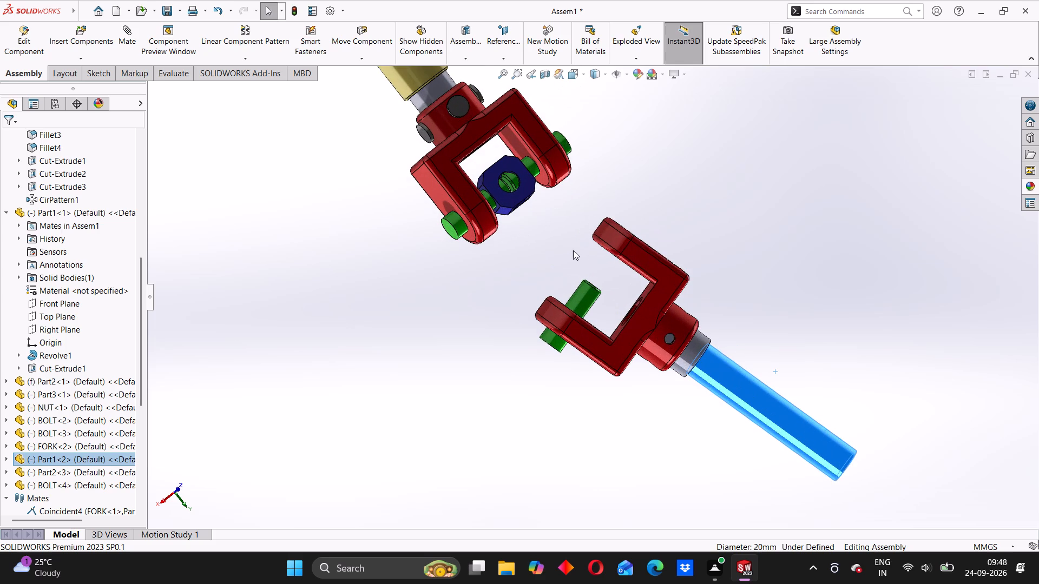
left_click_drag(666, 284, 664, 275)
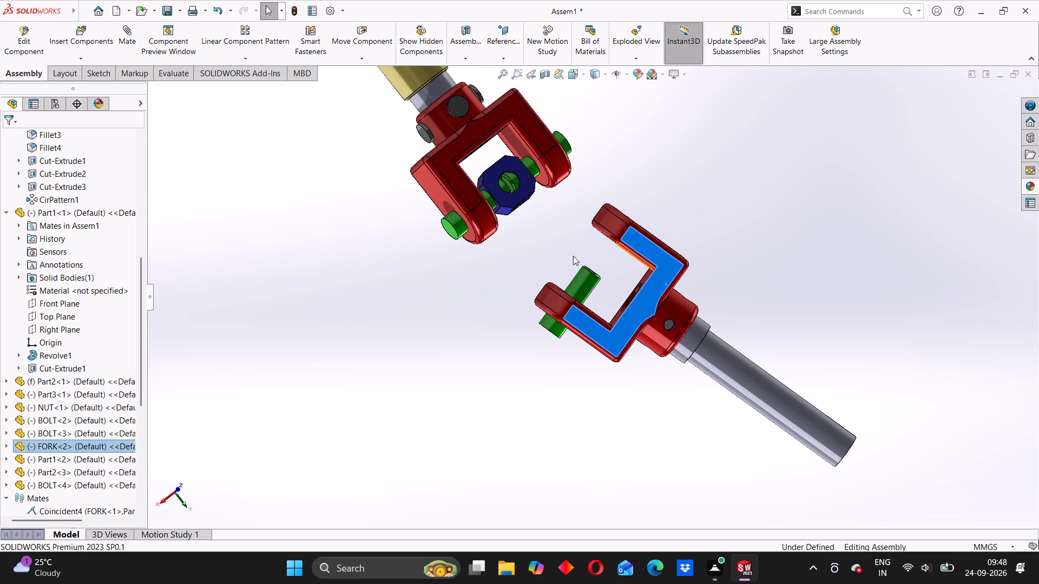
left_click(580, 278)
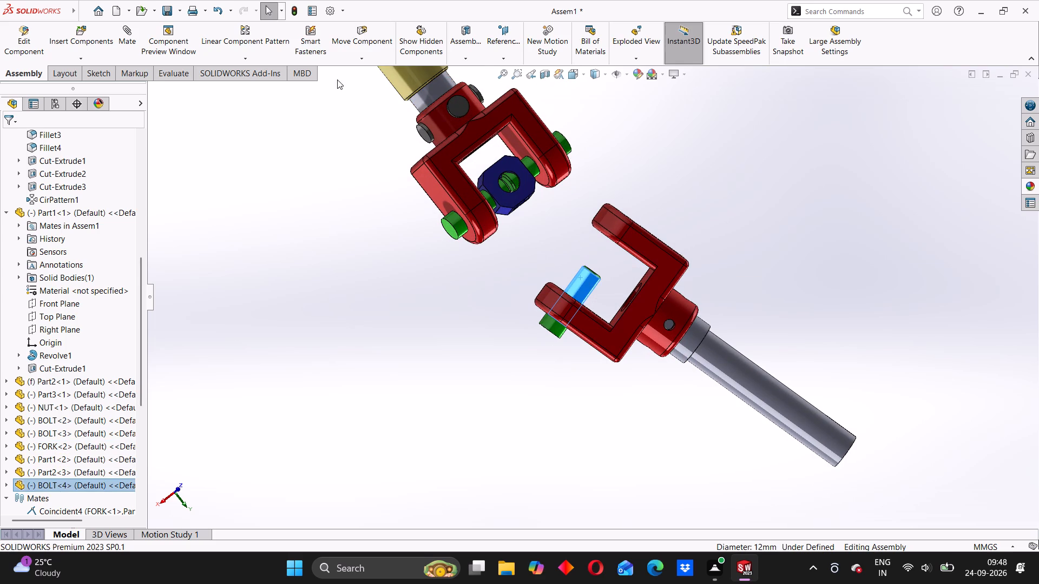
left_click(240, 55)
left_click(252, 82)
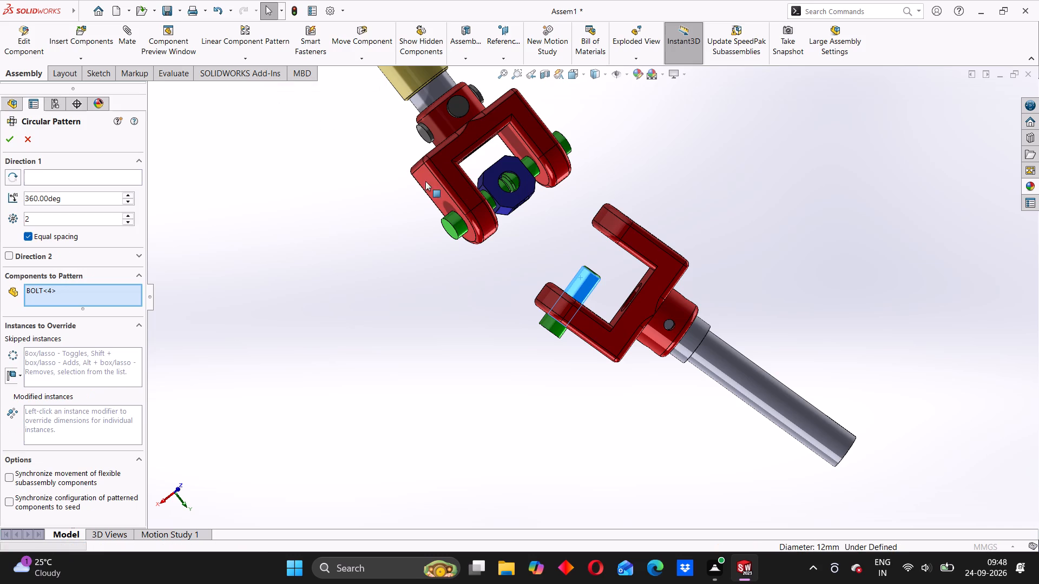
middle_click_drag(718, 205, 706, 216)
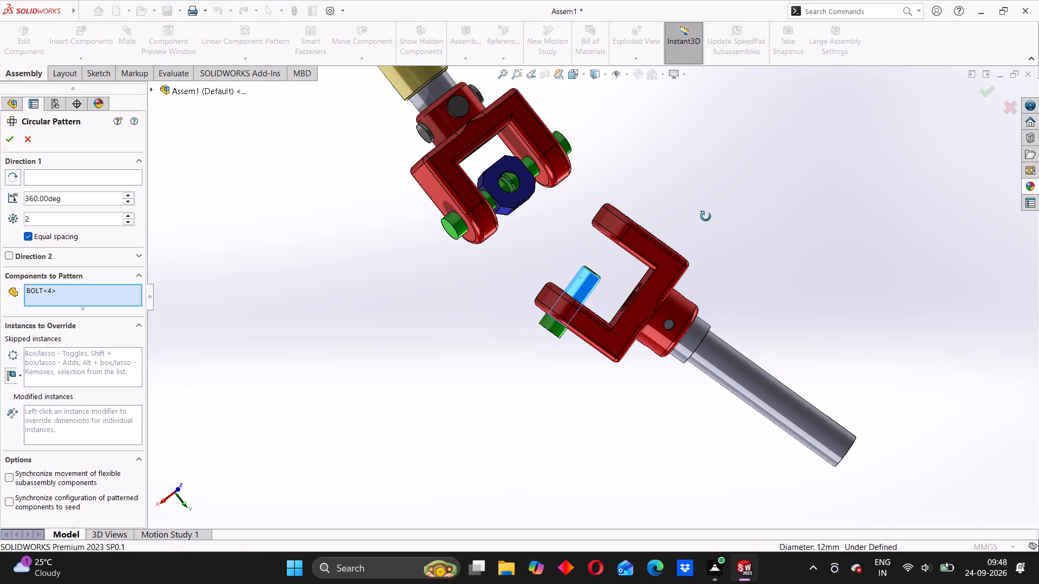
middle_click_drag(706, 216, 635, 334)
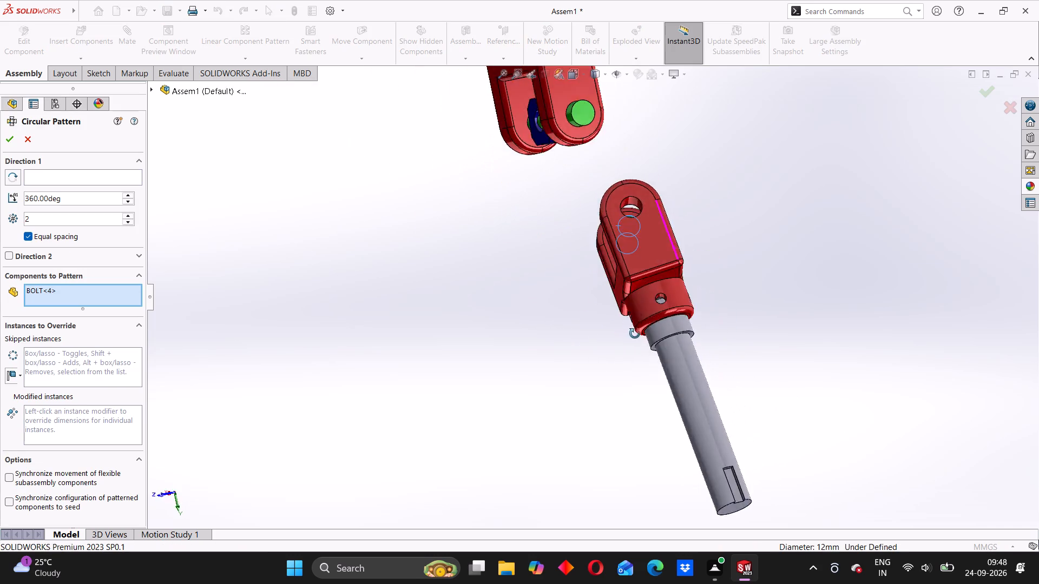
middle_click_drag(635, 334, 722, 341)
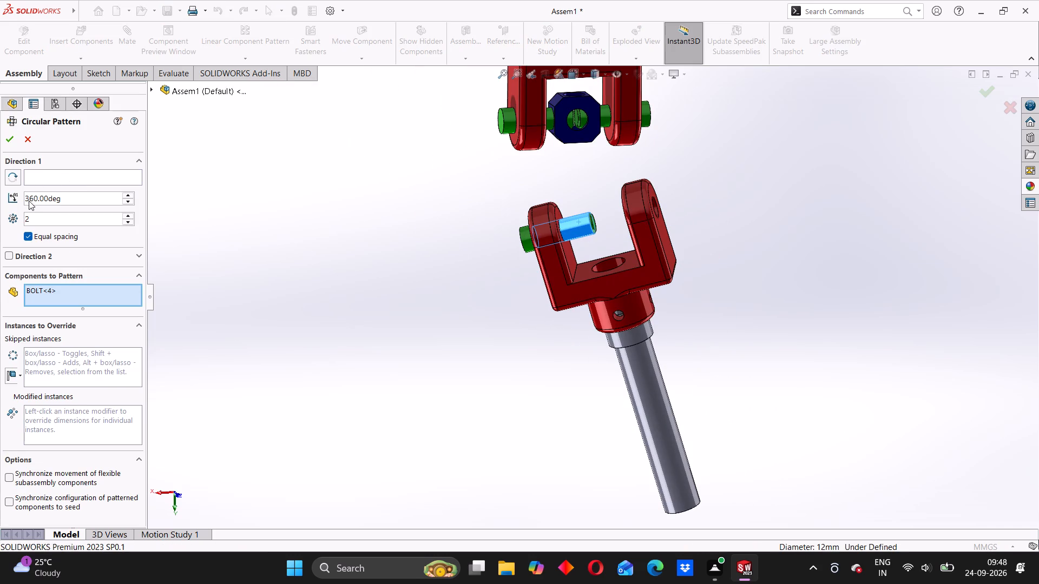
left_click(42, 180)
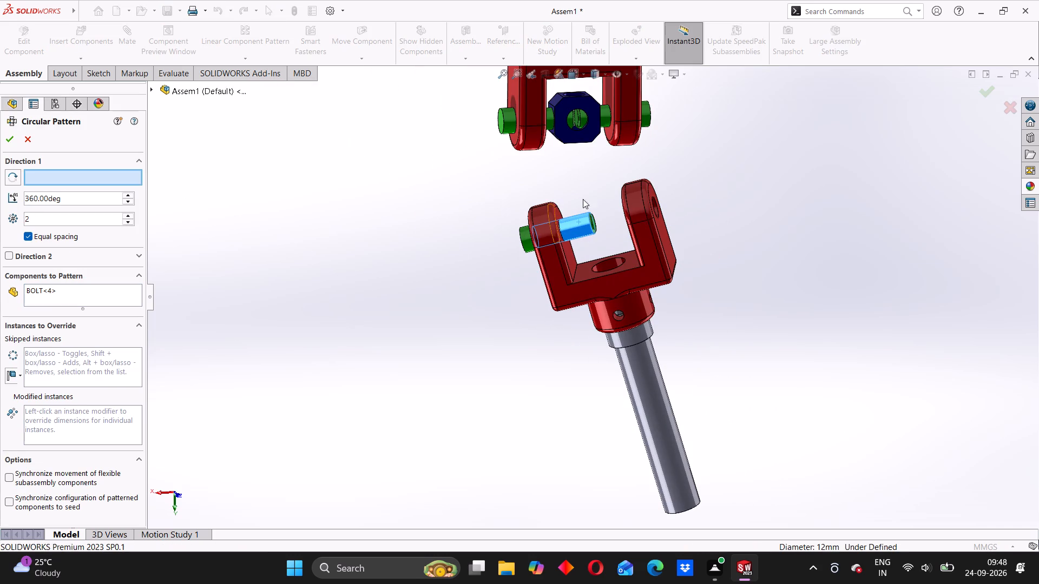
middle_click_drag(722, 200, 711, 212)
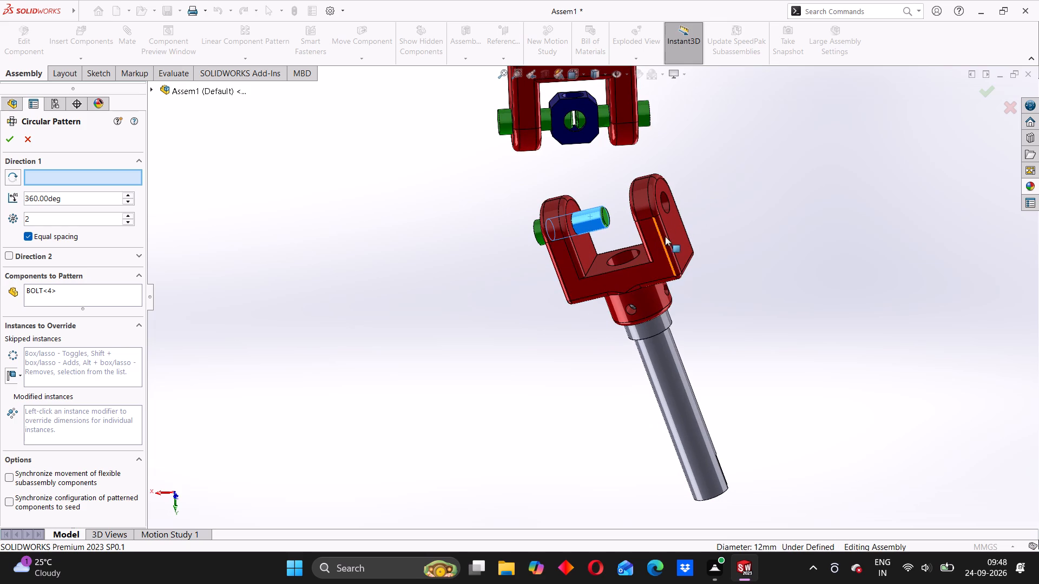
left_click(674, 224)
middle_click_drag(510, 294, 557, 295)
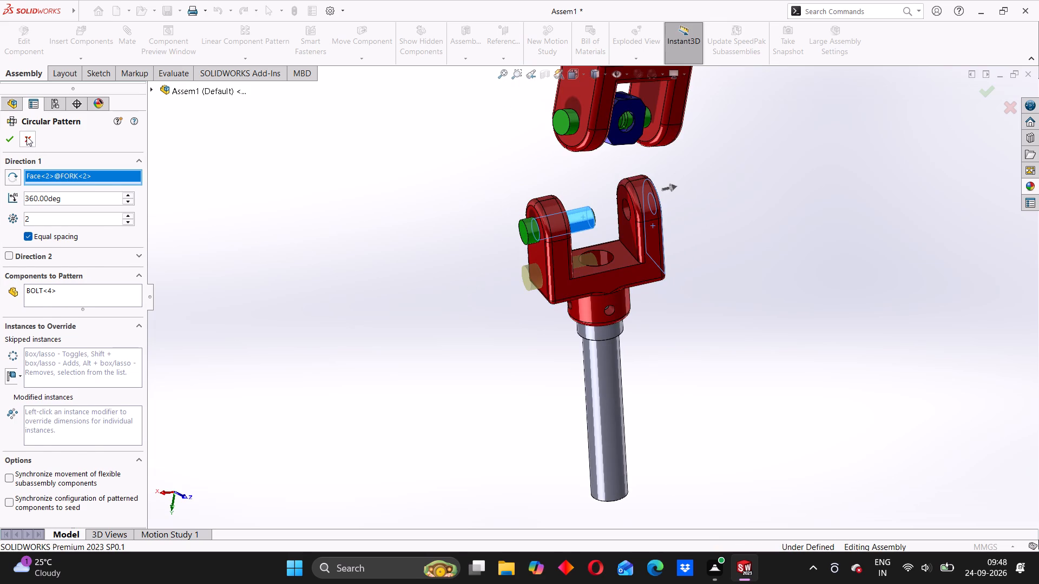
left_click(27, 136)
Place another copy of the green bolt in the open space beside the copied fork's empty arm.
scroll(659, 220, "up", 2)
middle_click_drag(674, 235, 650, 238)
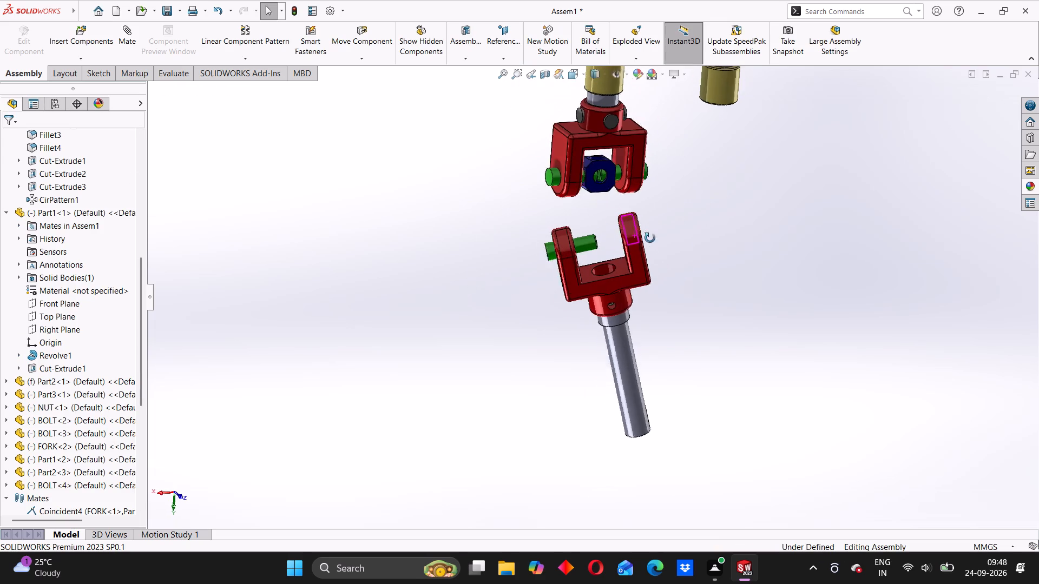
middle_click_drag(650, 238, 641, 238)
left_click_drag(588, 244, 700, 239, "ctrl")
Mate the new bolt's shank concentric with the empty arm's hole in the copied fork, flipping the alignment so its head faces outward.
scroll(698, 231, "down", 4)
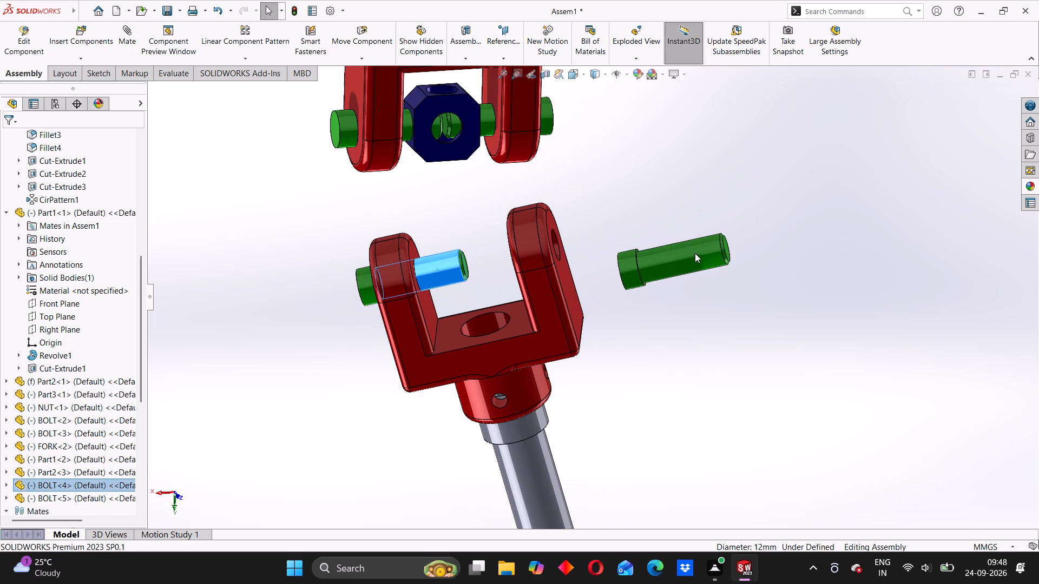
left_click(669, 260)
left_click(814, 190)
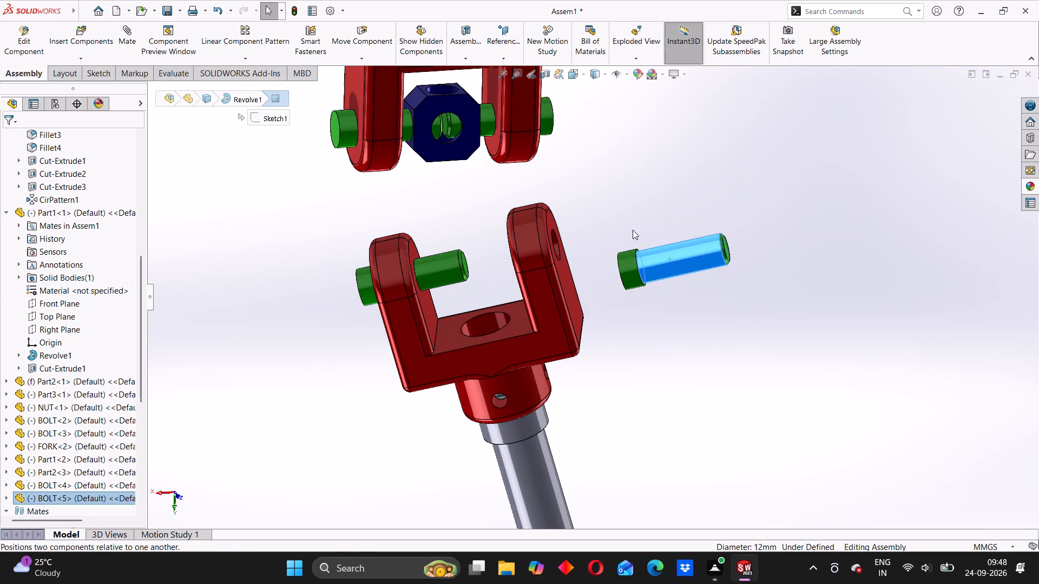
middle_click_drag(581, 244, 550, 248)
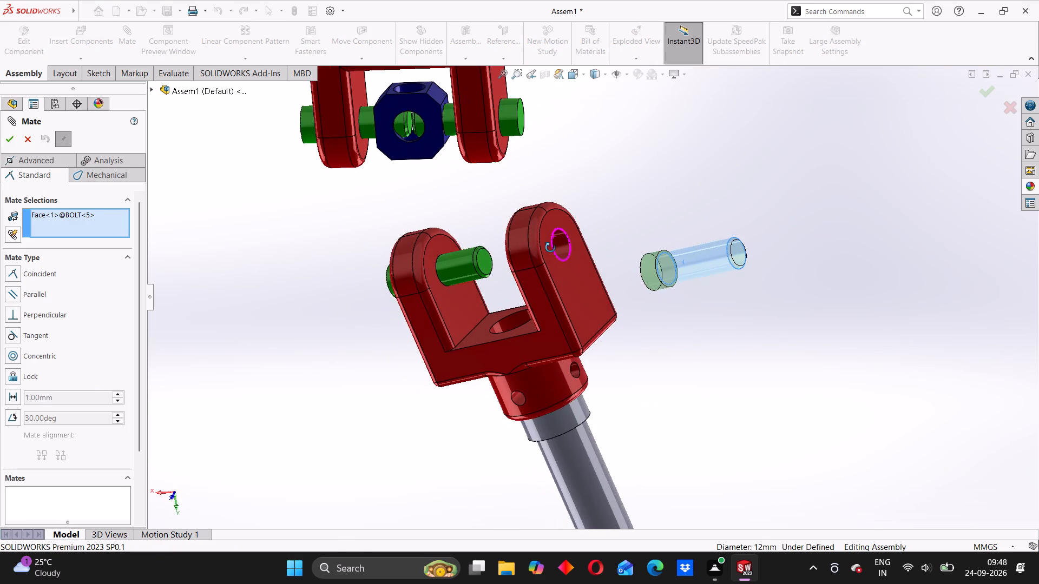
middle_click_drag(550, 248, 550, 248)
left_click(560, 235)
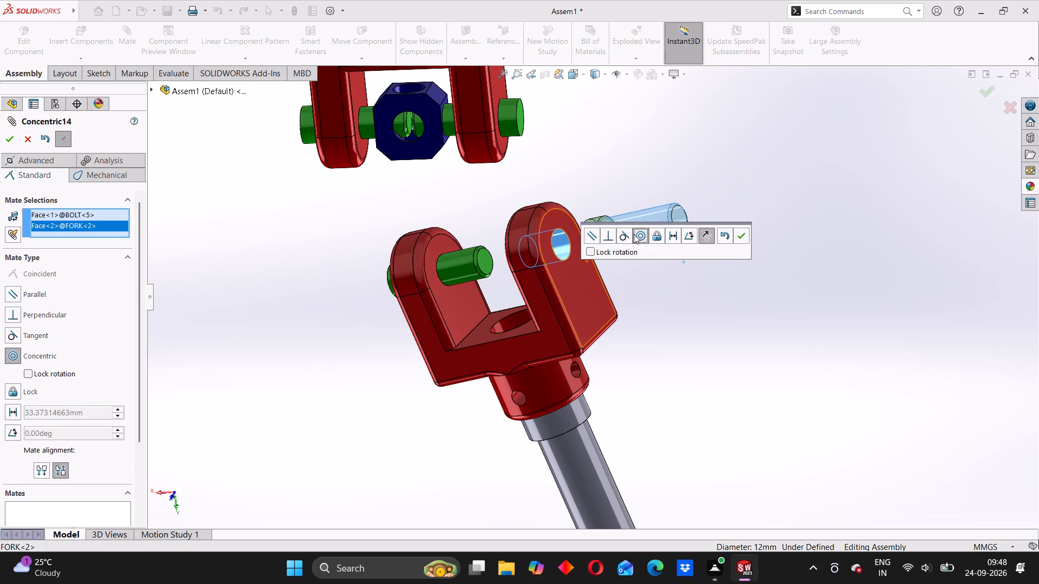
left_click(708, 235)
left_click(742, 238)
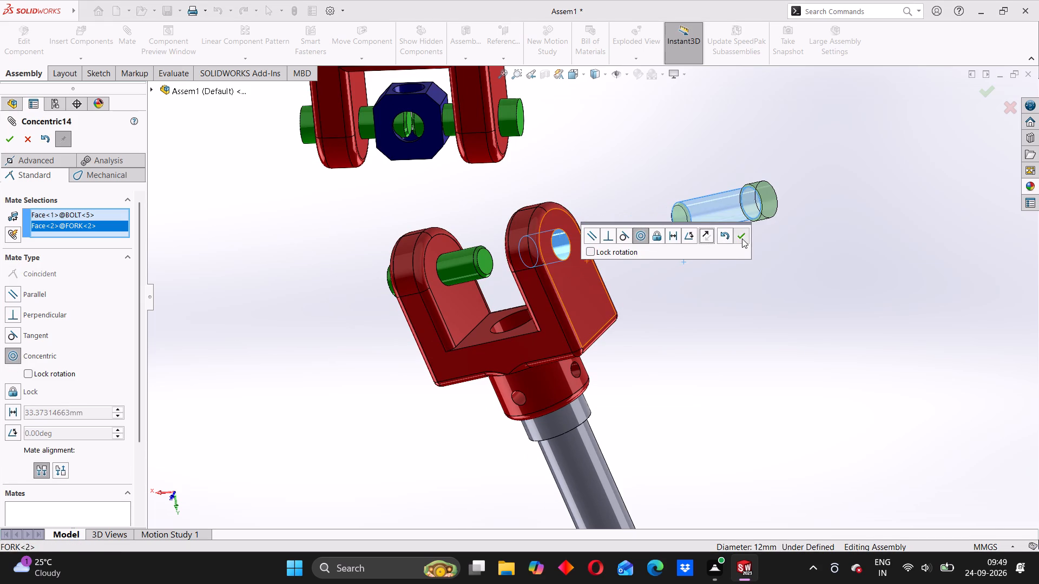
left_click_drag(715, 250, 753, 250)
middle_click_drag(718, 263, 811, 232)
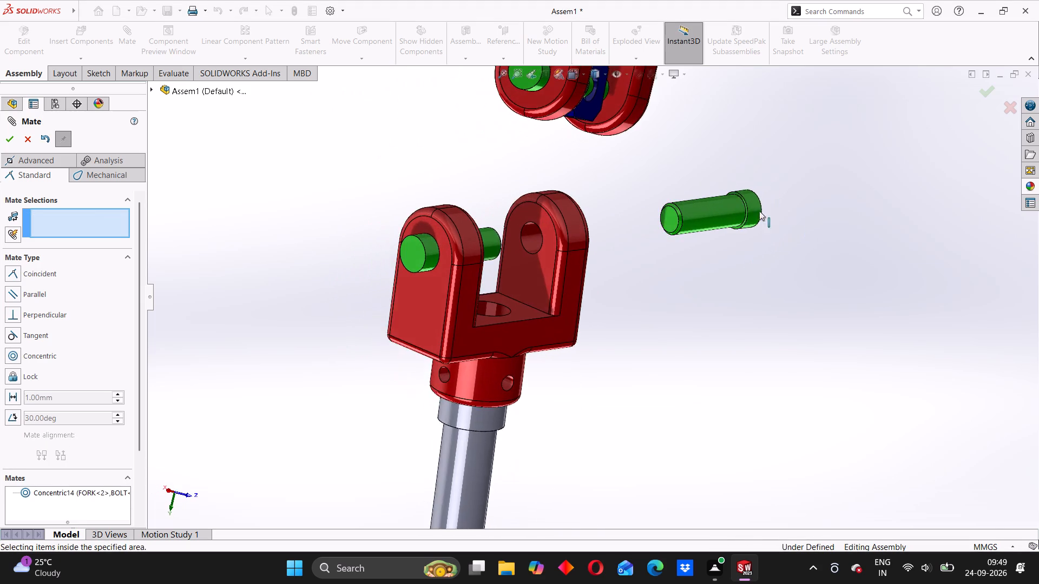
Mate the underside of the new bolt's head coincident with the outer face of the copied fork's arm.
scroll(749, 210, "down", 3)
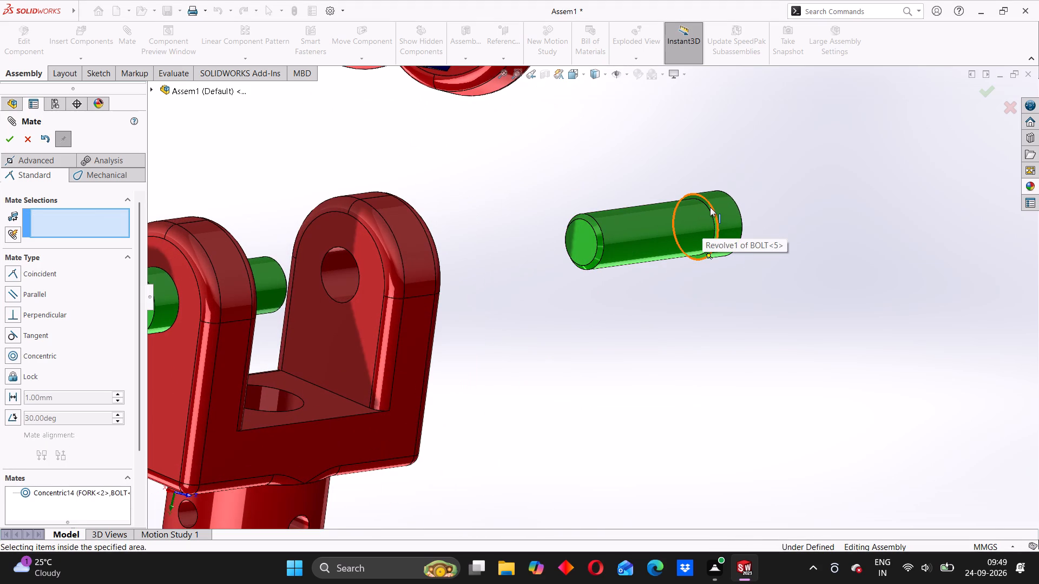
scroll(707, 208, "down", 4)
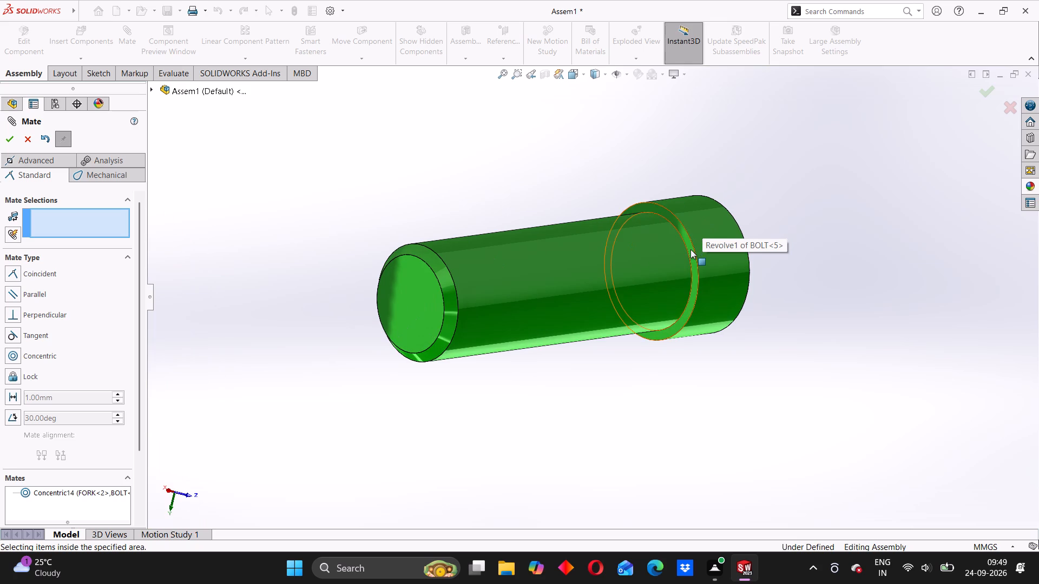
left_click(691, 249)
scroll(609, 306, "up", 6)
middle_click_drag(509, 332, 392, 362)
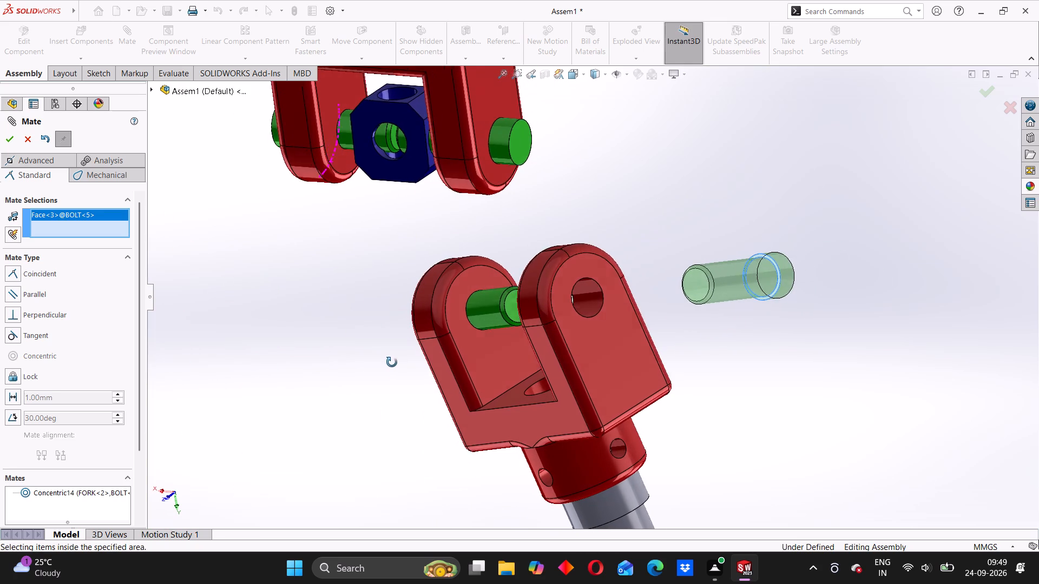
middle_click_drag(392, 362, 391, 362)
left_click(567, 289)
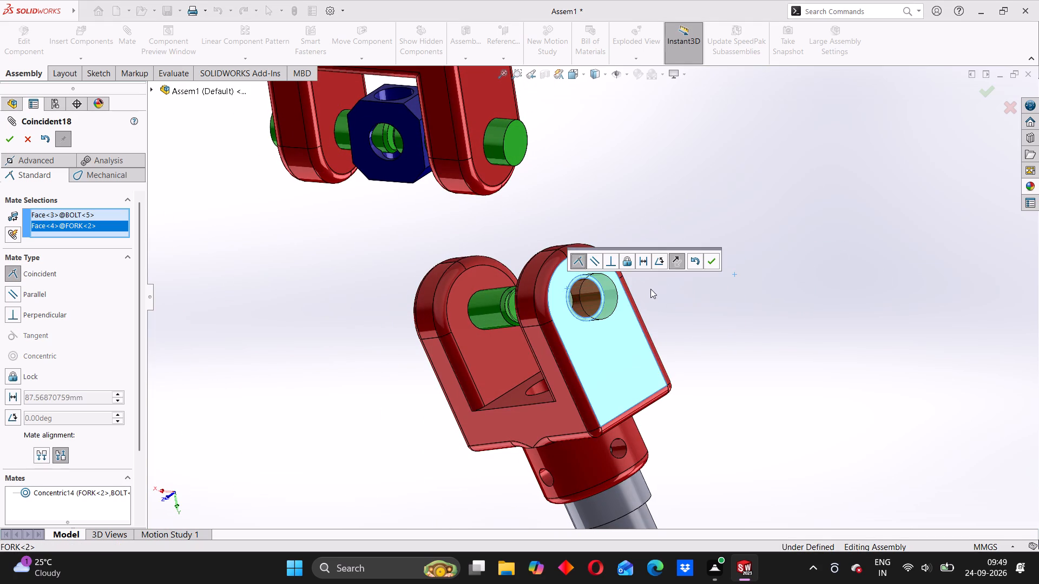
left_click(709, 259)
Turn the blue nut block about its two bolts in the finished joint half to reorient its open cross hole.
middle_click_drag(527, 242, 578, 233)
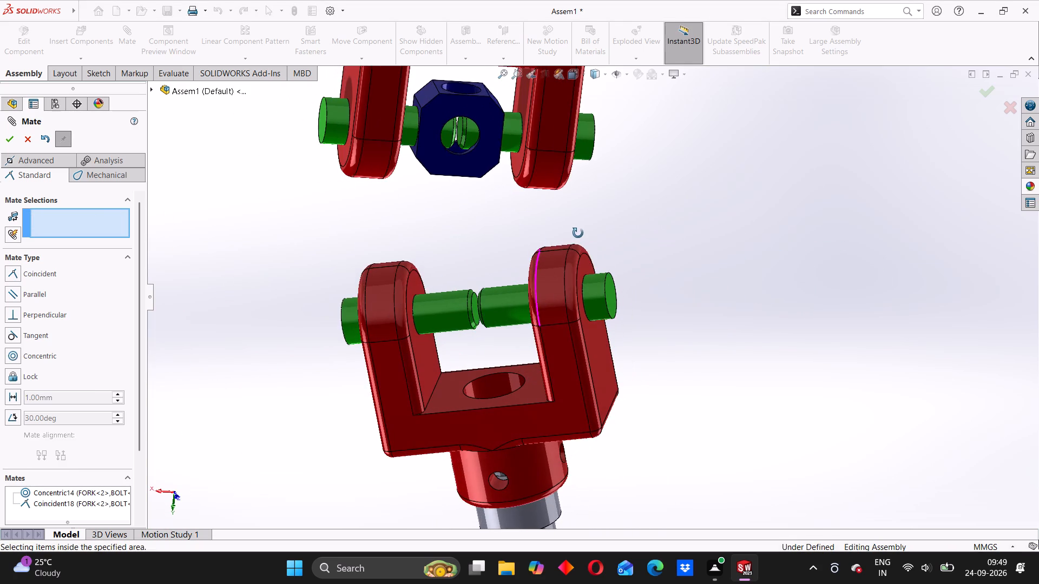
middle_click_drag(578, 233, 578, 231)
scroll(469, 235, "down", 2)
scroll(469, 235, "up", 3)
middle_click_drag(468, 250, 468, 248)
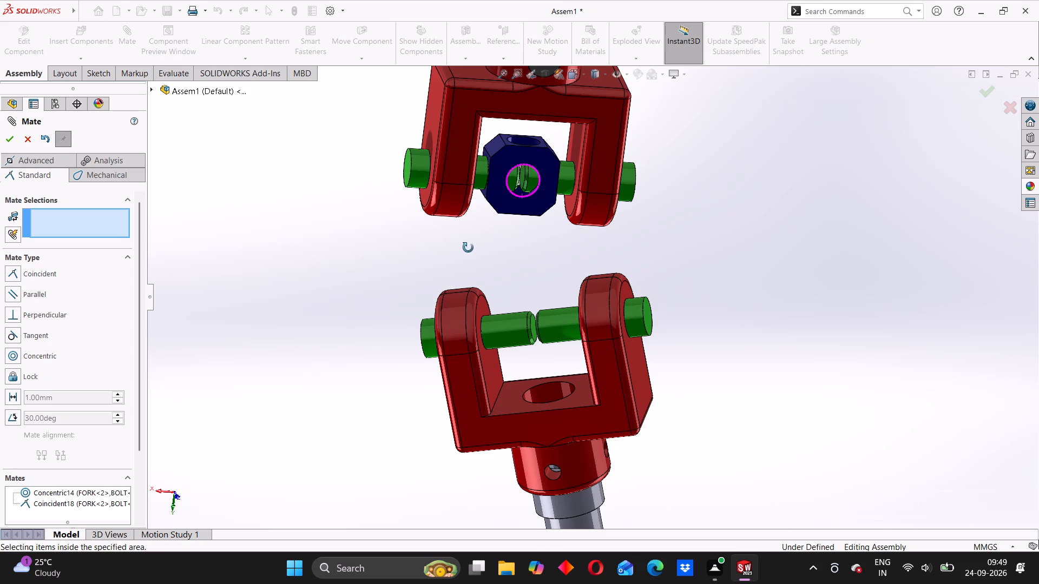
middle_click_drag(468, 248, 483, 169)
left_click_drag(500, 188, 497, 227)
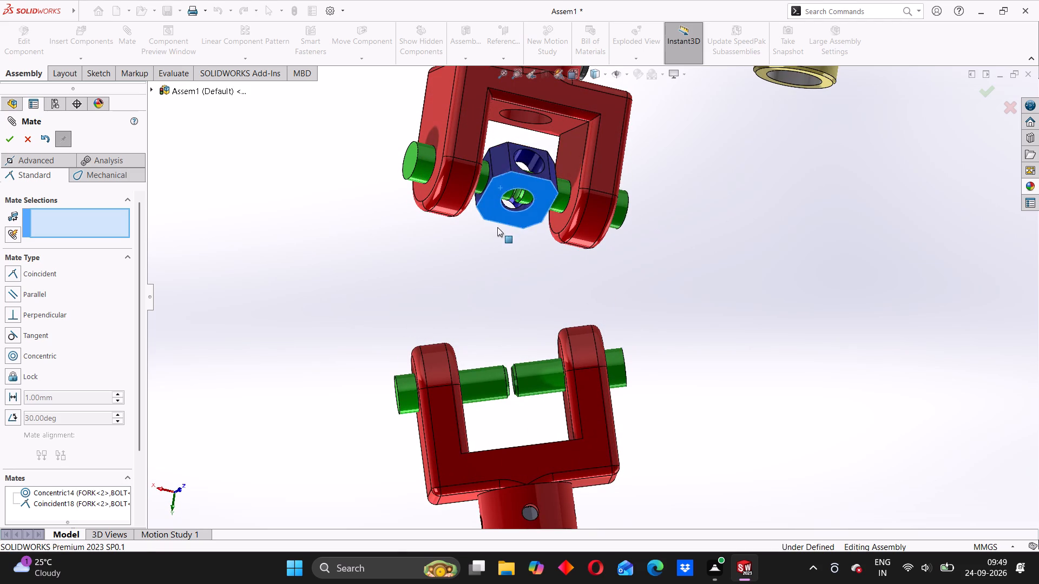
left_click_drag(497, 227, 478, 264)
left_click_drag(502, 172, 499, 182)
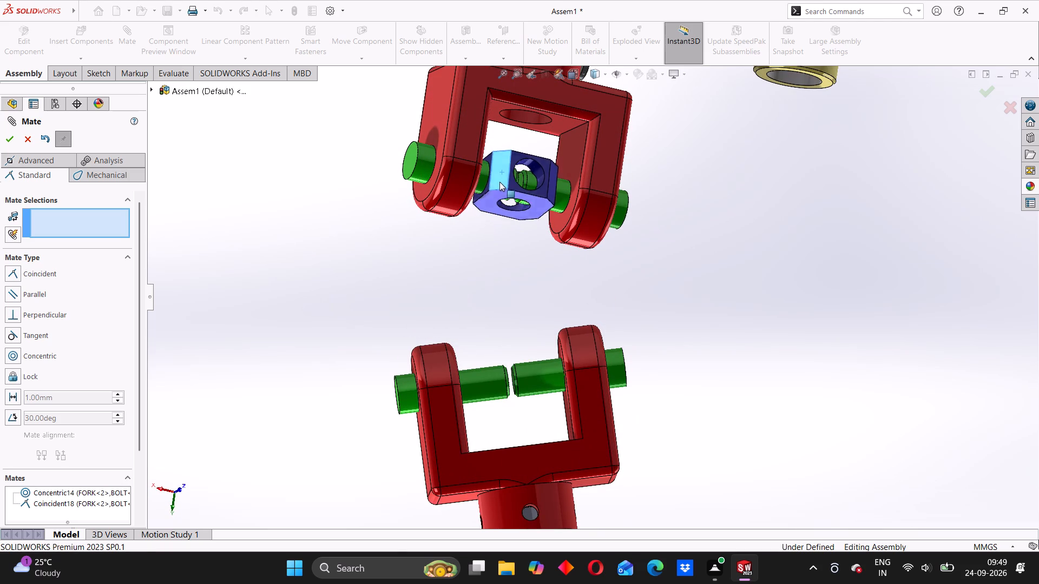
left_click_drag(499, 182, 499, 183)
left_click_drag(499, 178, 483, 232)
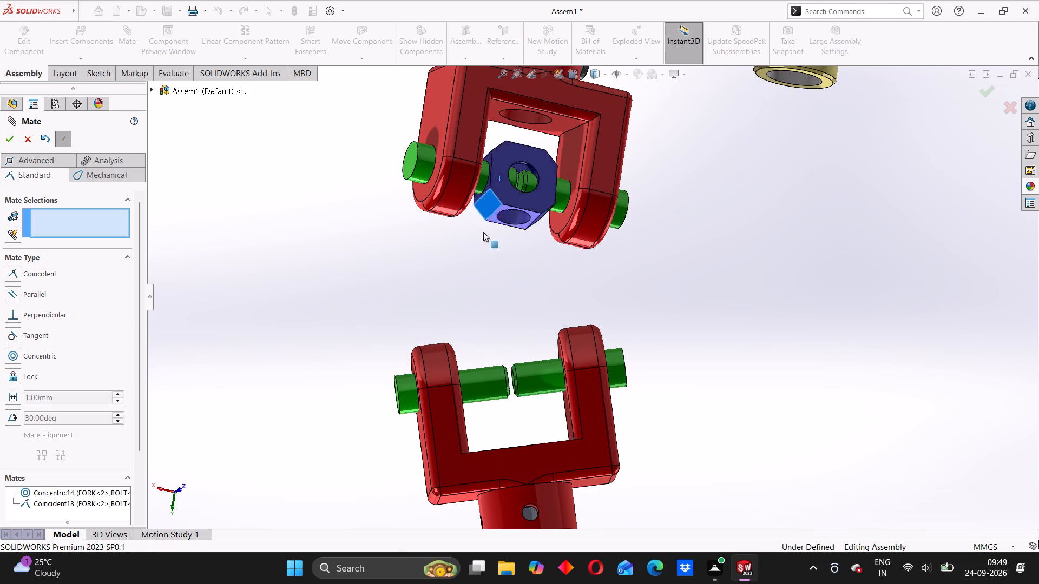
left_click_drag(483, 232, 480, 254)
middle_click_drag(490, 276, 540, 258)
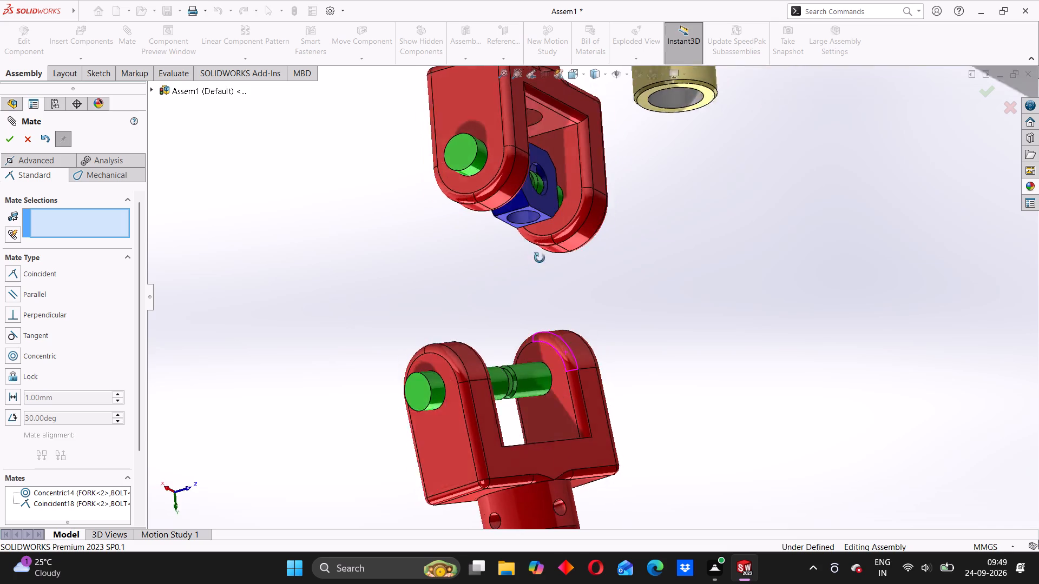
middle_click_drag(540, 258, 525, 220)
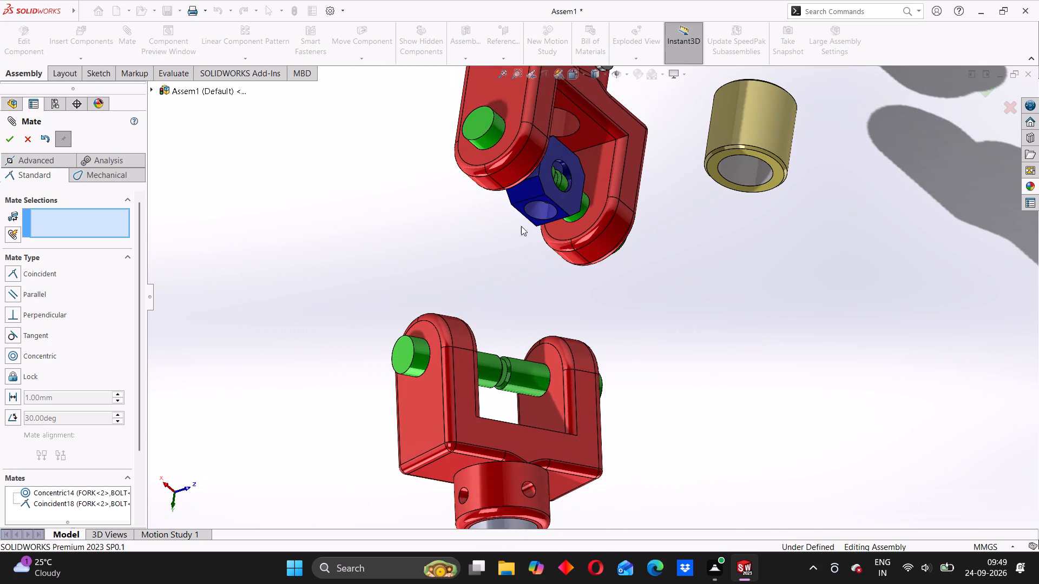
scroll(524, 267, "down", 1)
left_click_drag(542, 182, 564, 165)
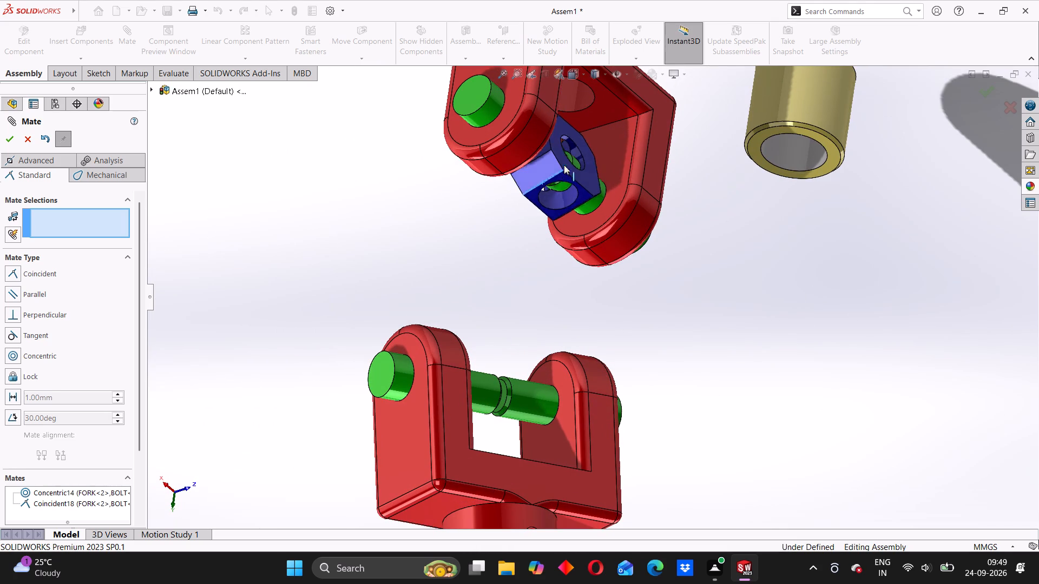
left_click_drag(564, 165, 579, 128)
Mate the shank of the copied fork's first bolt concentric with the nut block's open cross hole.
middle_click_drag(527, 274, 561, 228)
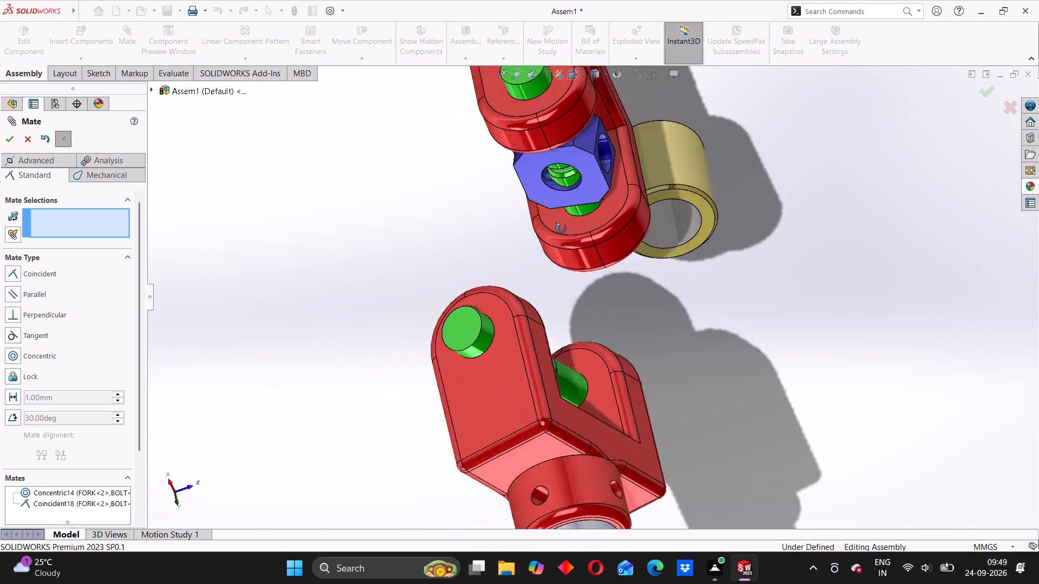
middle_click_drag(561, 228, 576, 221)
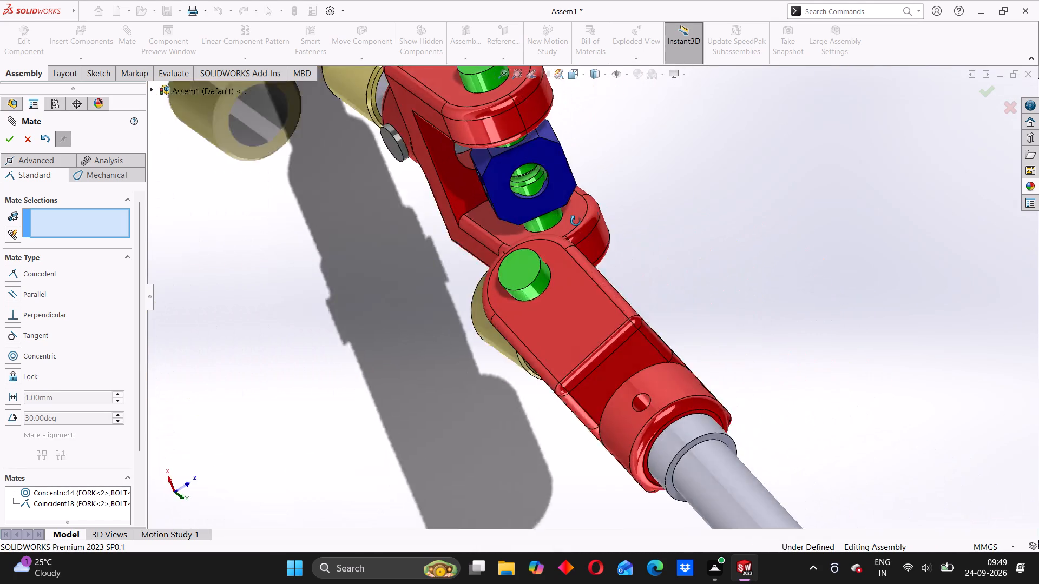
middle_click_drag(576, 221, 542, 230)
scroll(542, 230, "up", 2)
middle_click_drag(522, 286, 476, 347)
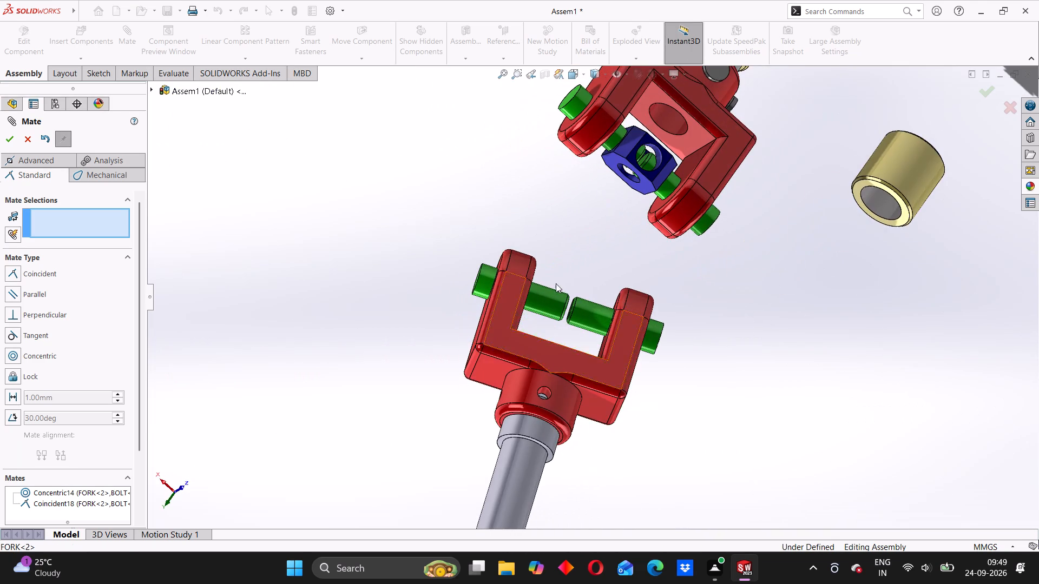
middle_click_drag(596, 248, 573, 274)
left_click(554, 298)
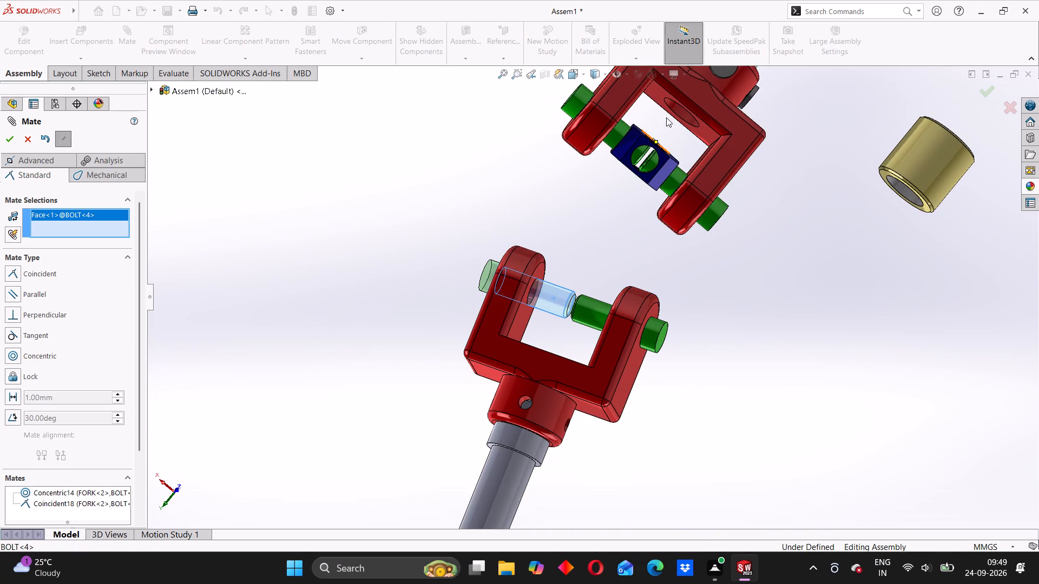
middle_click_drag(602, 216, 656, 185)
scroll(602, 216, "up", 1)
left_click(662, 170)
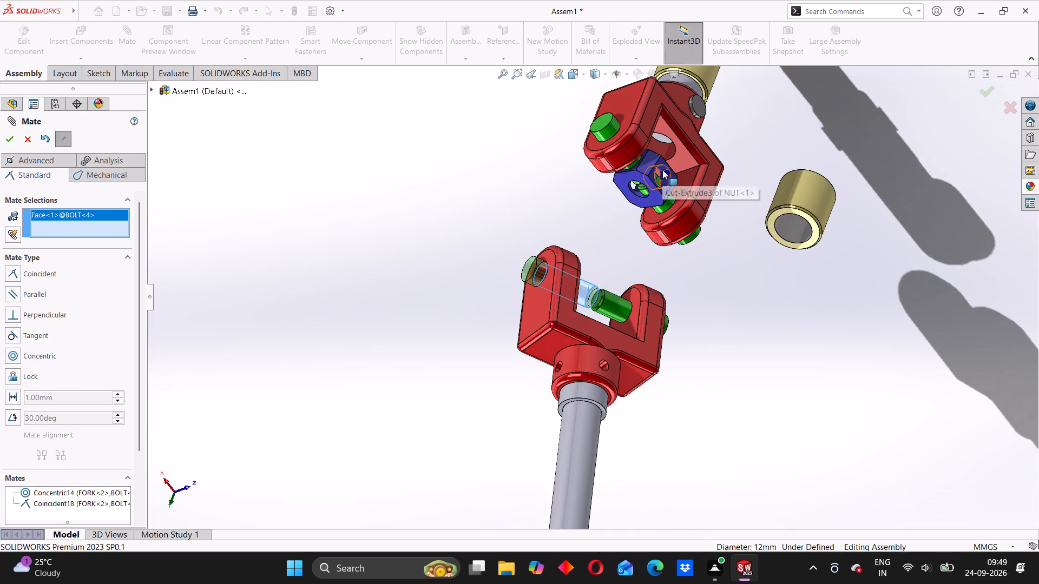
middle_click_drag(545, 163, 569, 163)
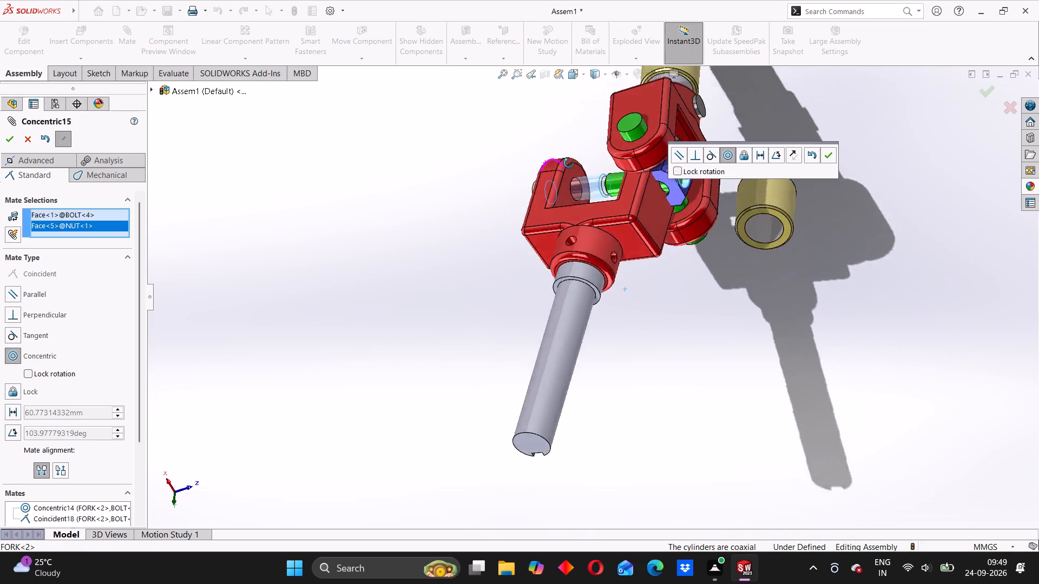
middle_click_drag(569, 163, 617, 177)
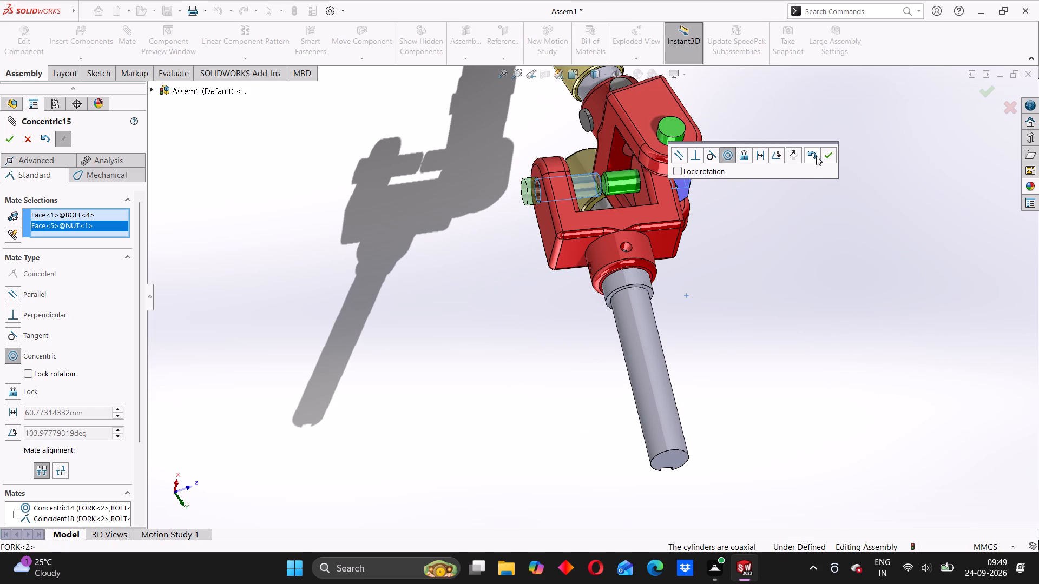
left_click(828, 154)
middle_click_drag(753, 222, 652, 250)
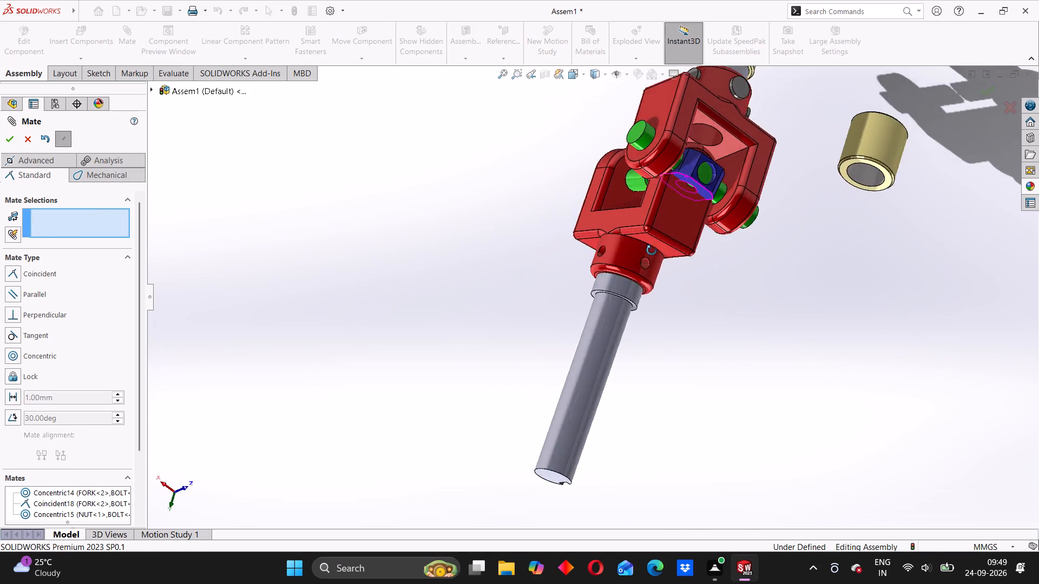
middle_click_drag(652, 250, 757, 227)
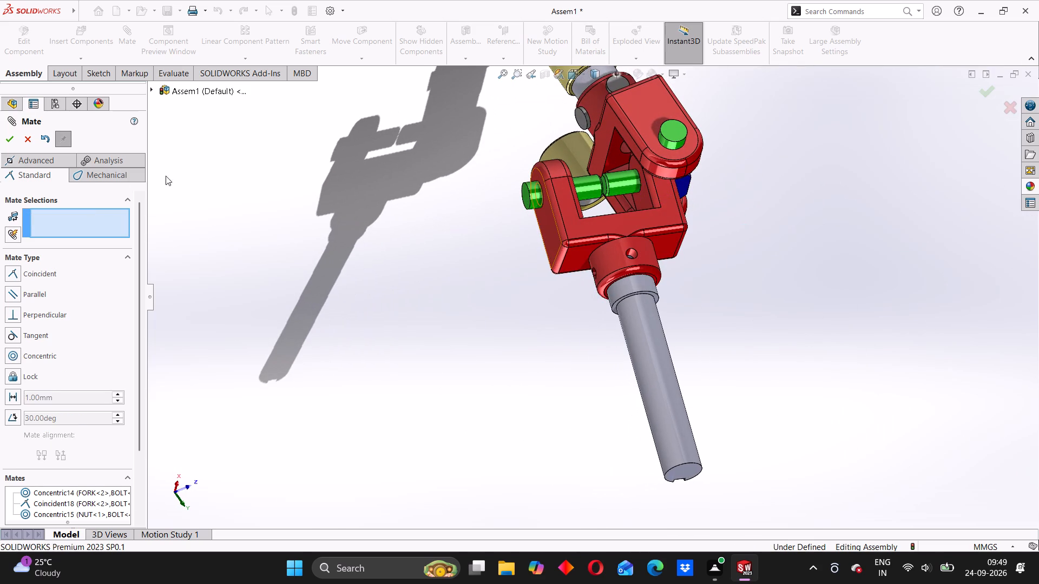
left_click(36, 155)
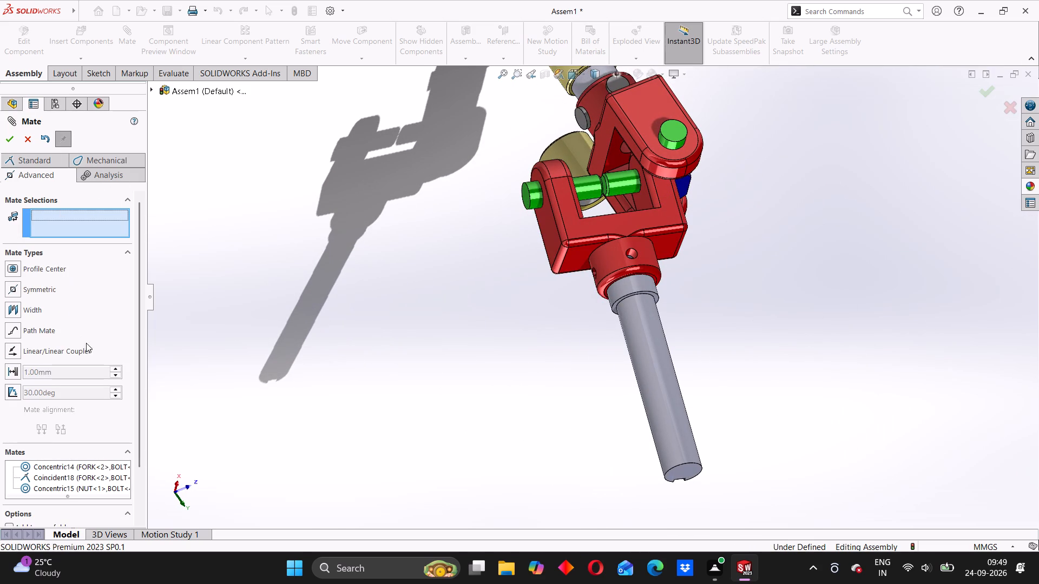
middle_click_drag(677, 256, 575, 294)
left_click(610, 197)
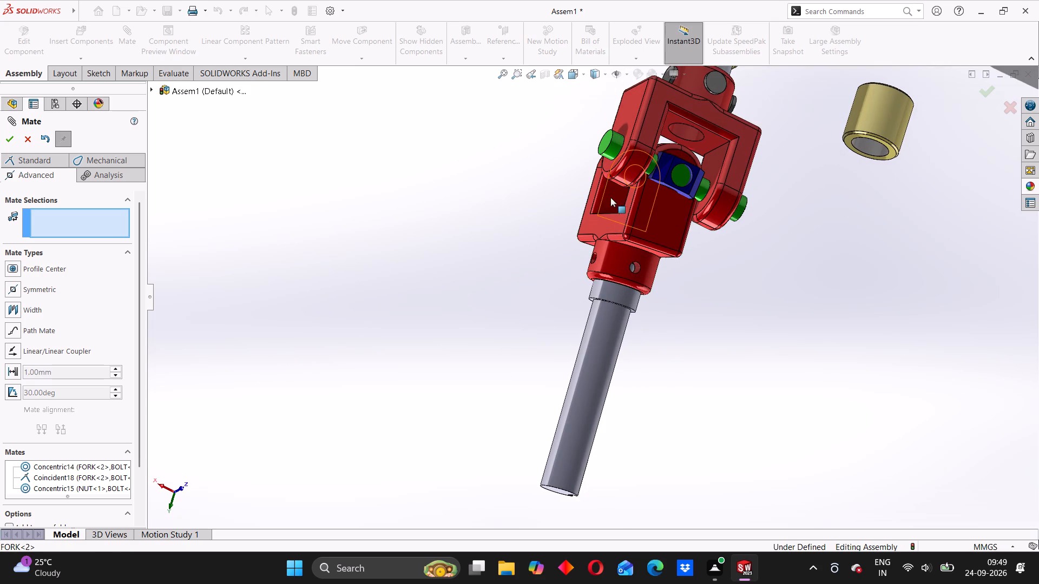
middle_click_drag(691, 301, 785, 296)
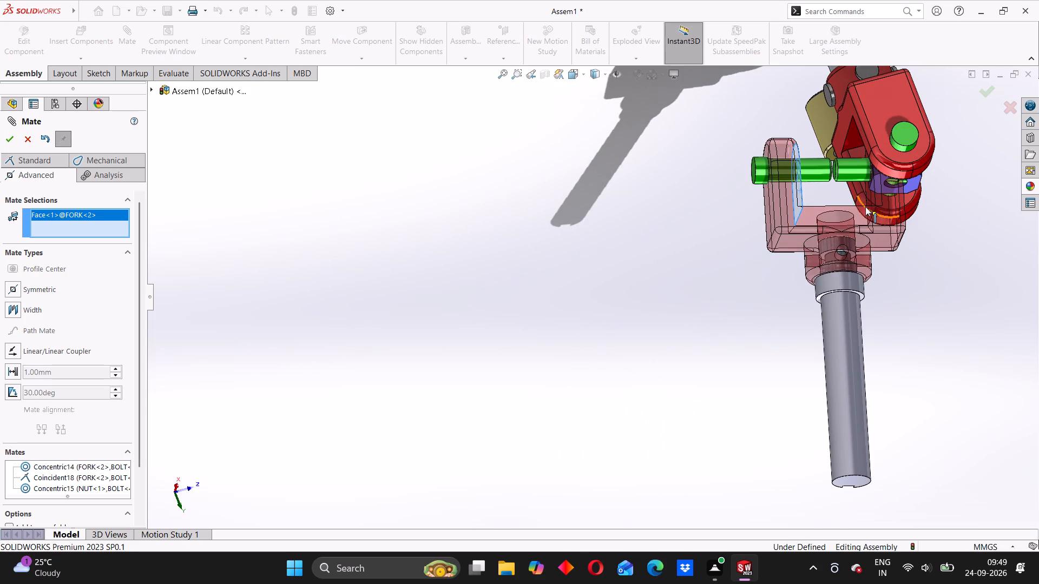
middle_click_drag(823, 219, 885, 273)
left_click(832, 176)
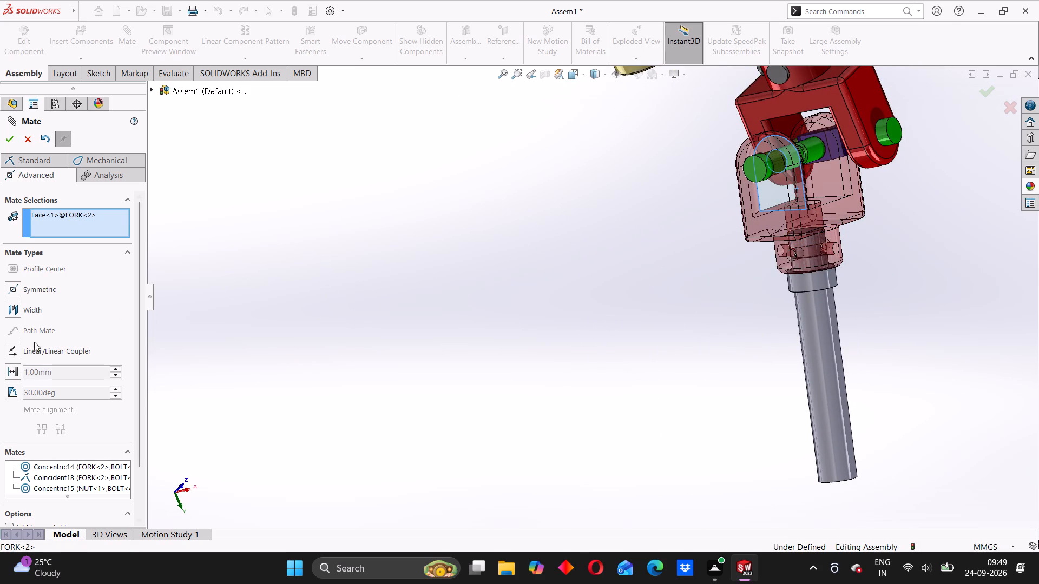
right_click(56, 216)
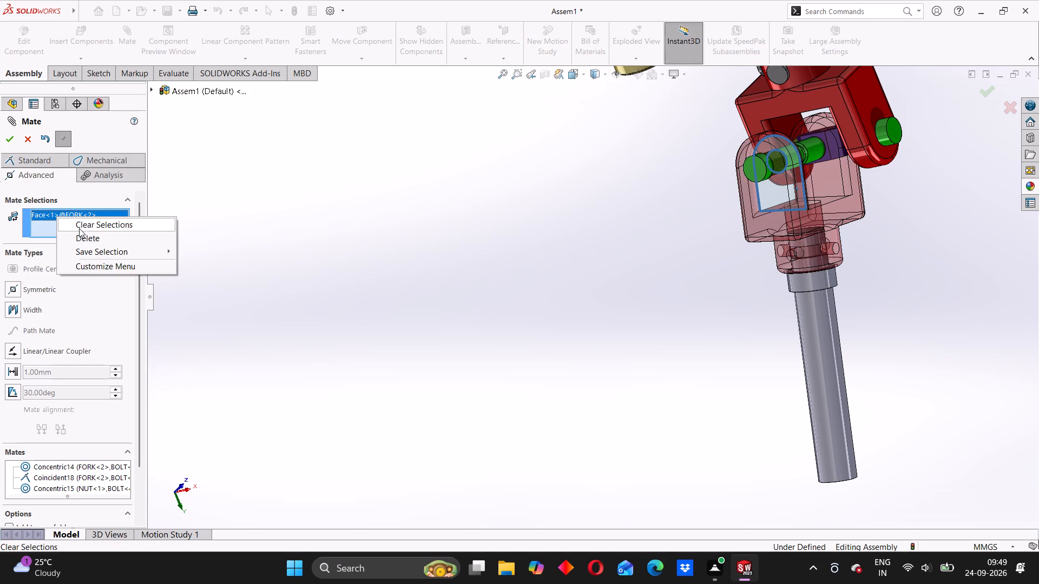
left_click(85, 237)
Start a centred Width mate with the inner faces of the copied fork's two arms as the width references.
left_click(10, 310)
middle_click_drag(657, 269, 457, 306)
middle_click_drag(502, 269, 613, 266)
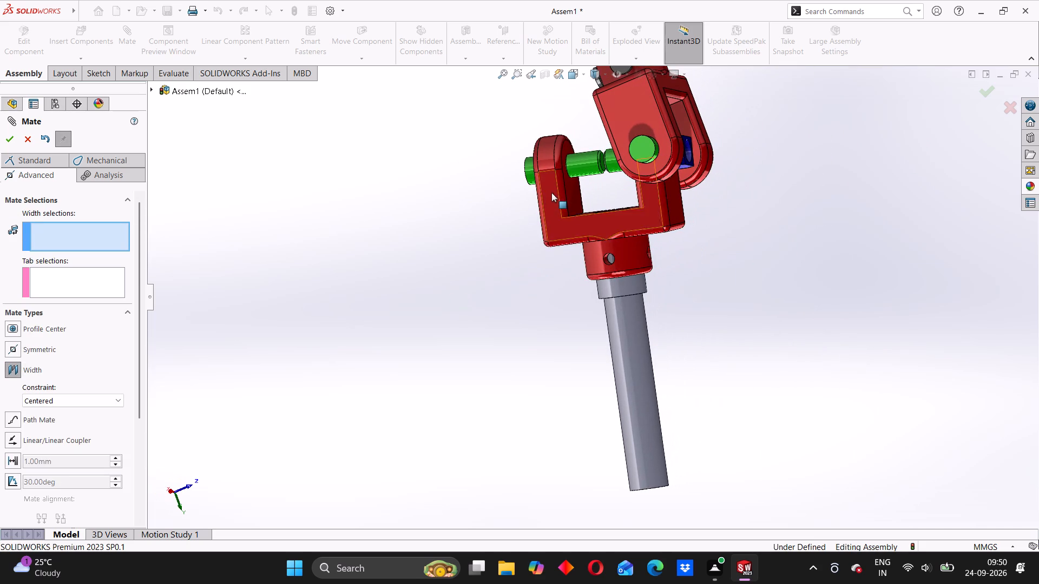
left_click(569, 191)
middle_click_drag(451, 293, 542, 291)
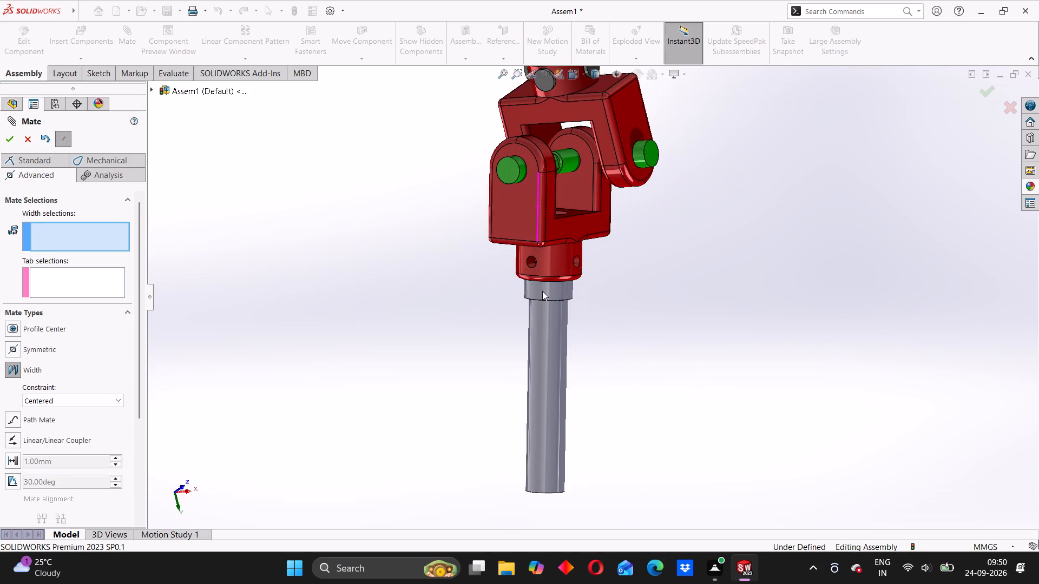
middle_click_drag(542, 291, 541, 292)
left_click(580, 195)
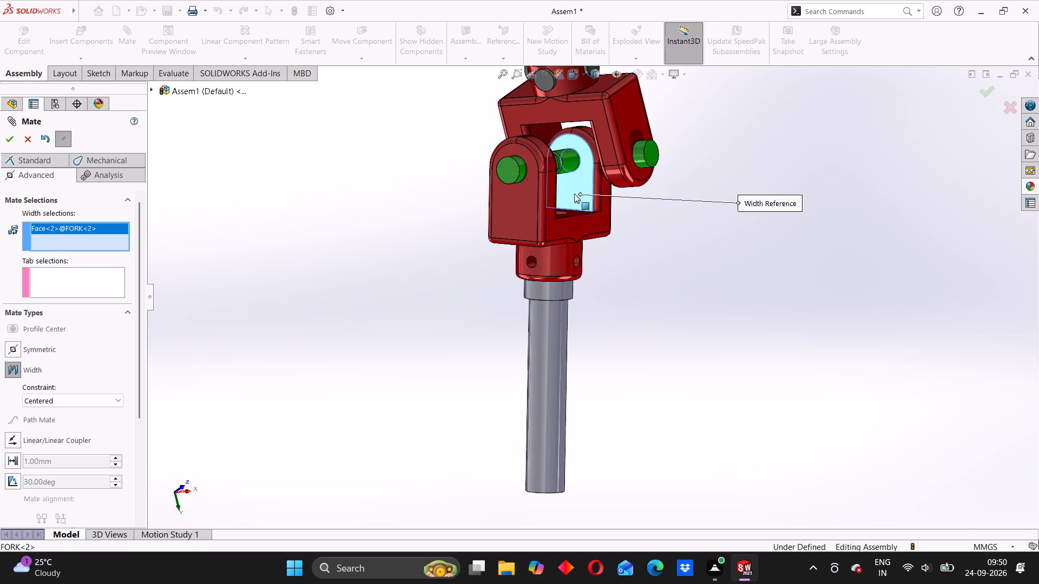
middle_click_drag(651, 239, 492, 293)
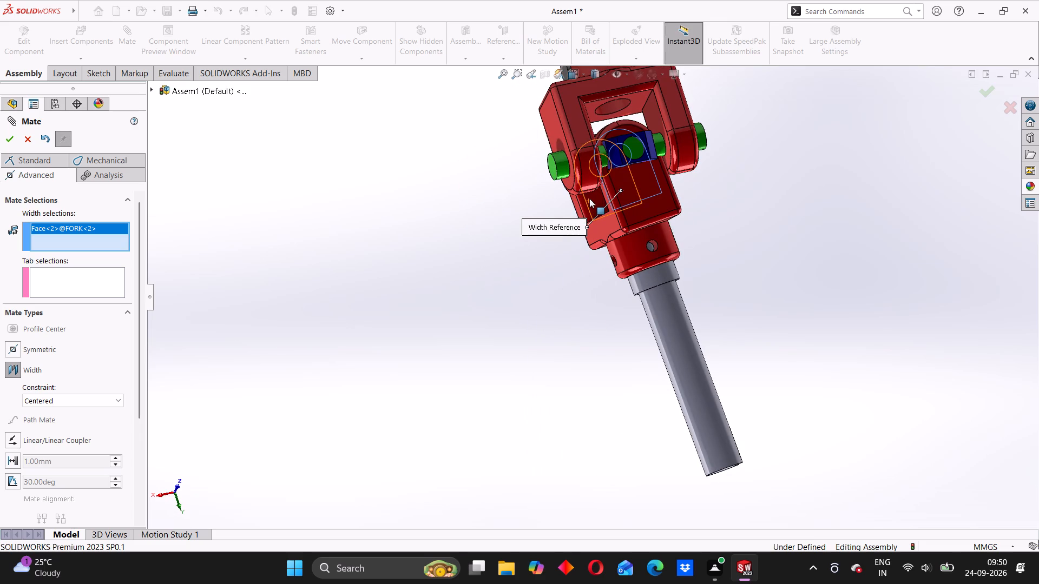
left_click(589, 198)
middle_click_drag(540, 264, 542, 264)
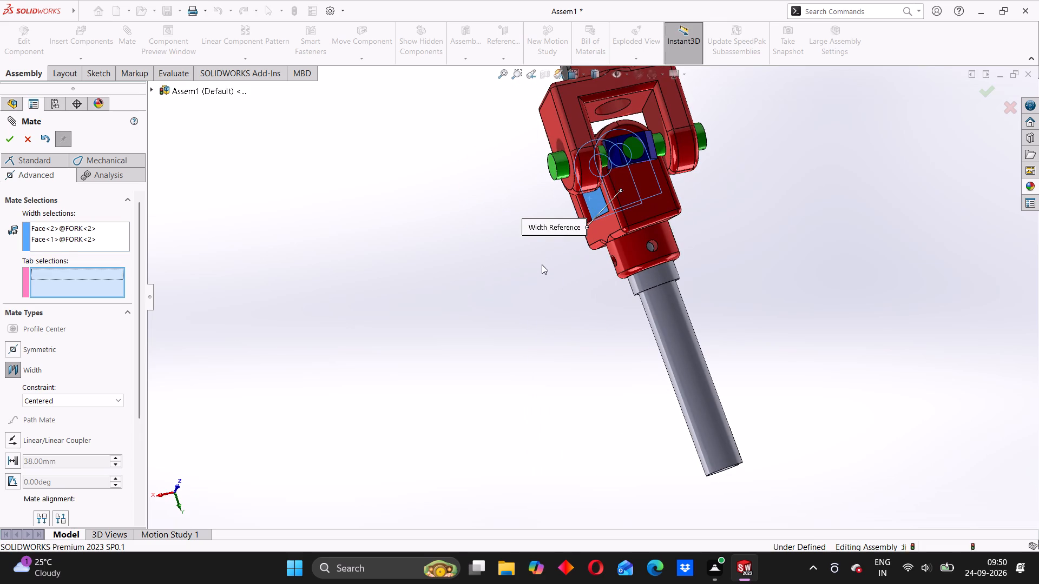
middle_click_drag(542, 264, 622, 237)
Add two opposite faces of the blue nut block as the tab references and apply the centred Width mate.
left_click(61, 275)
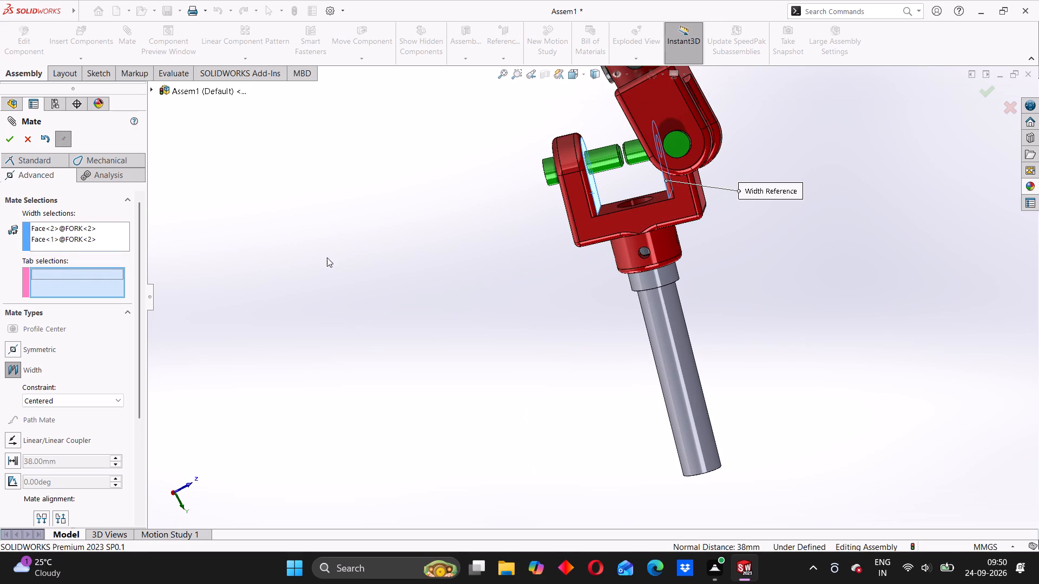
middle_click_drag(784, 157, 719, 213)
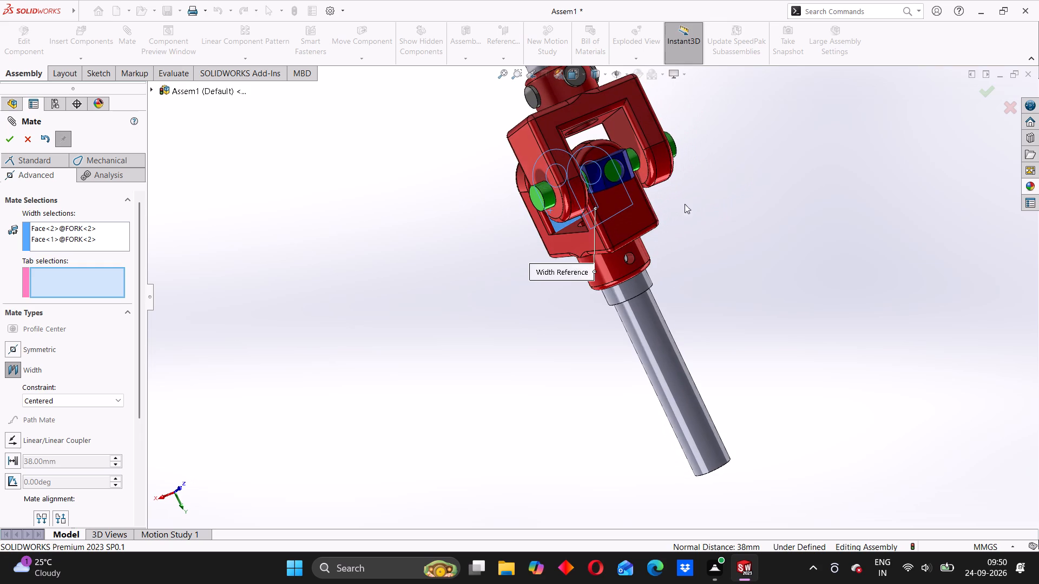
scroll(604, 178, "down", 5)
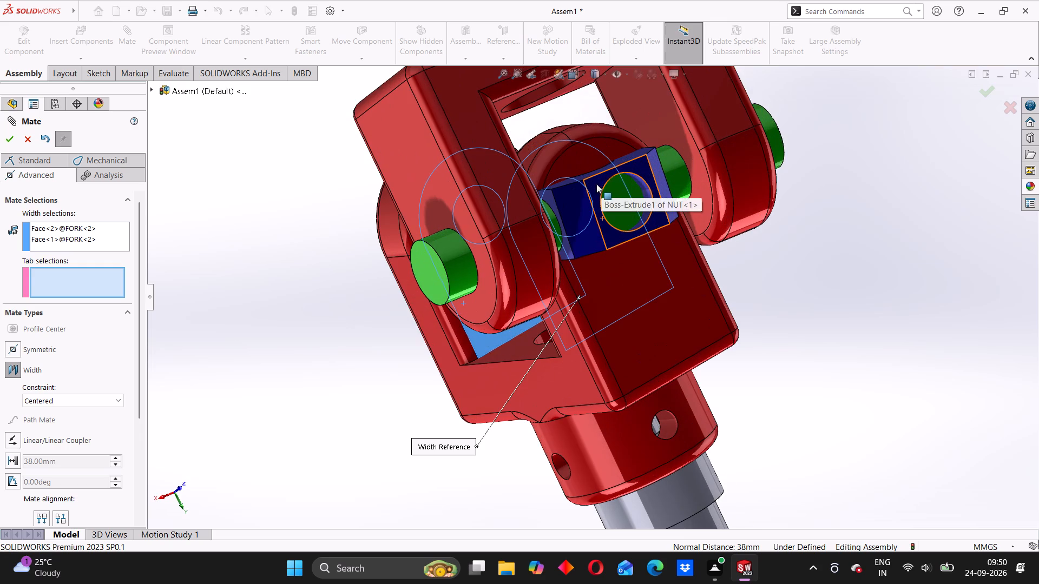
left_click(596, 184)
middle_click_drag(536, 266, 648, 225)
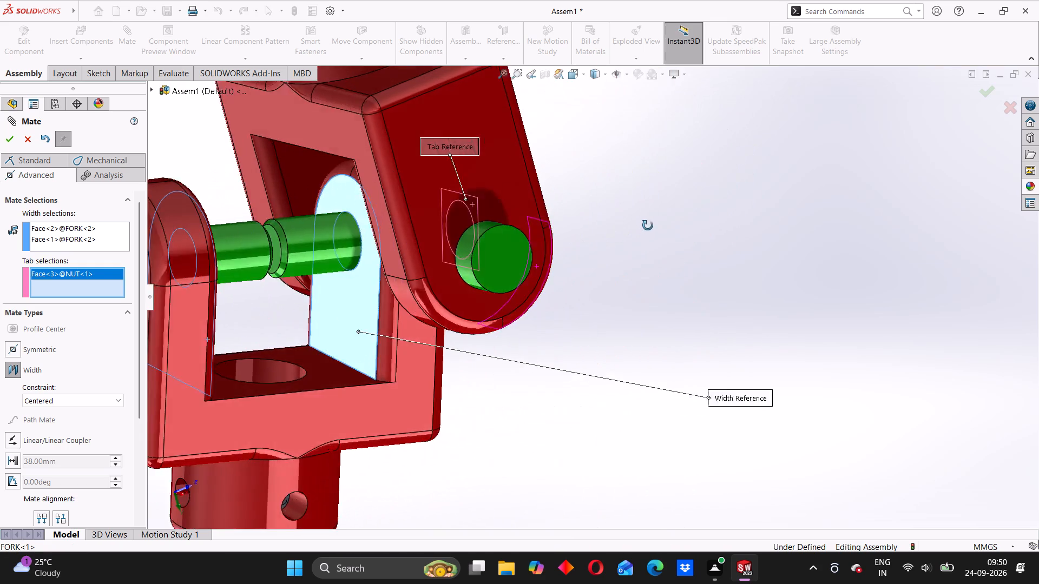
middle_click_drag(648, 225, 516, 254)
middle_click_drag(564, 284, 535, 121)
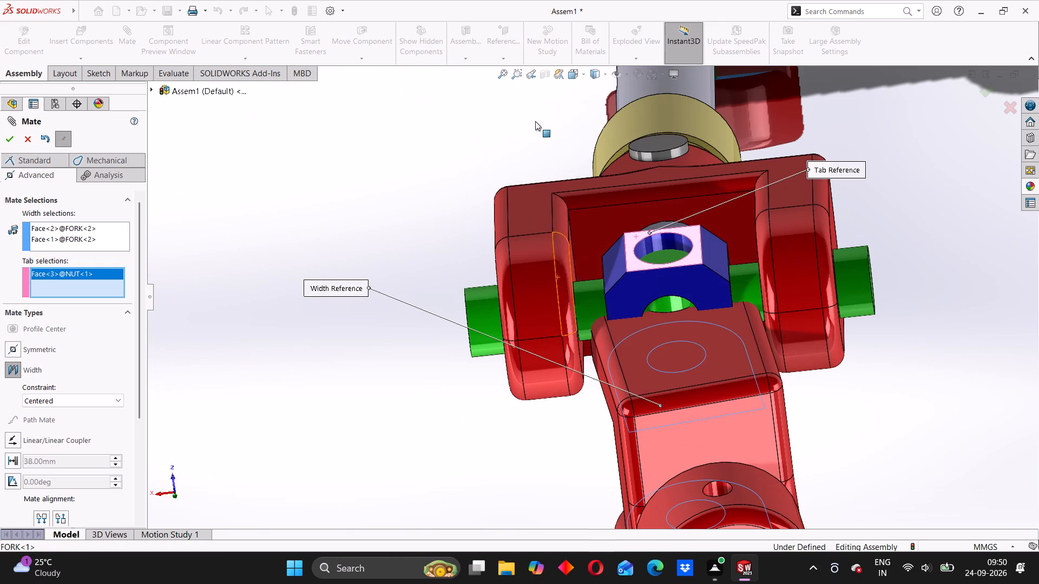
left_click_drag(625, 342, 671, 383)
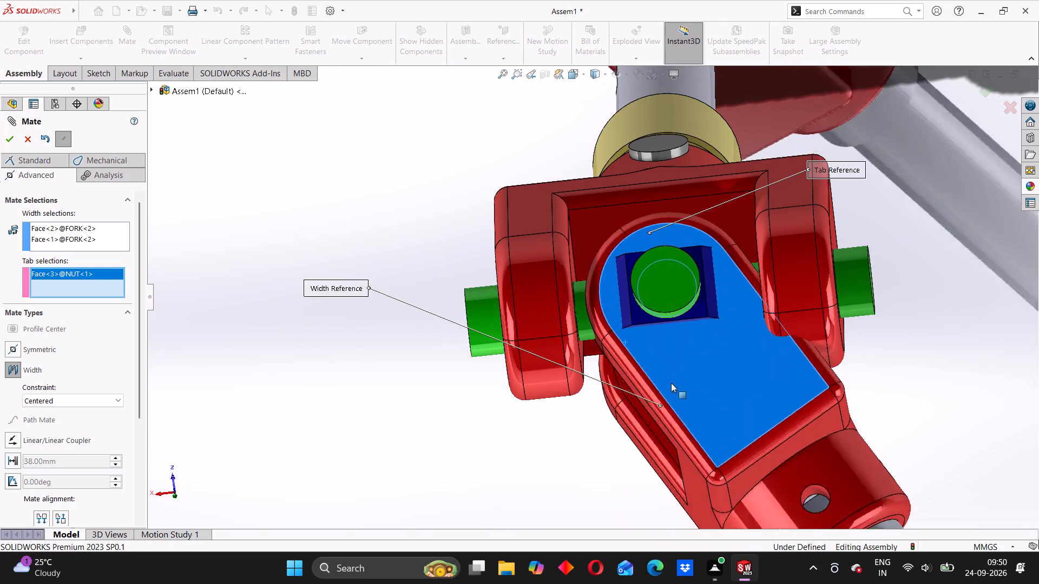
left_click_drag(671, 383, 744, 251)
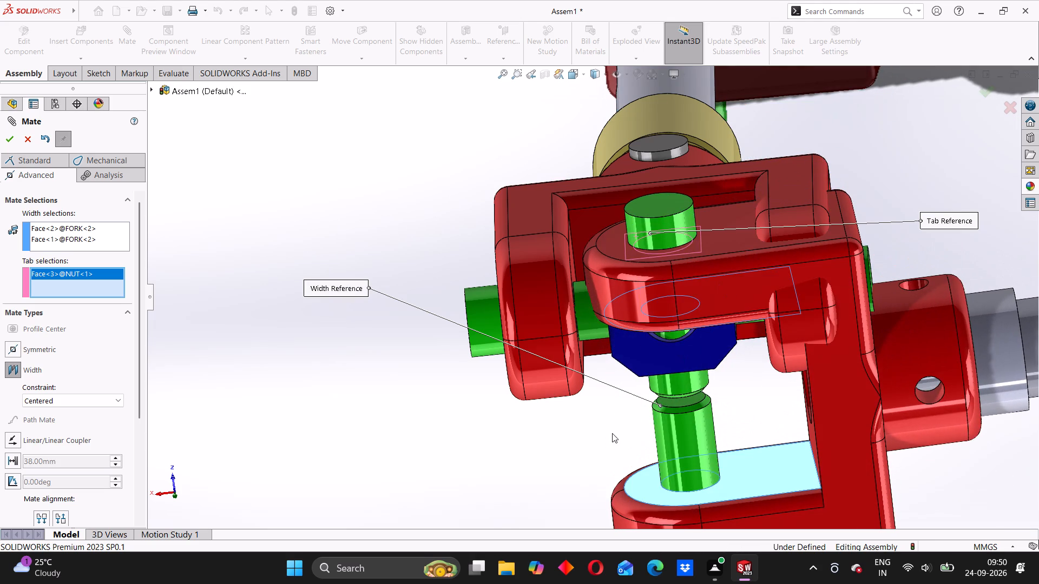
middle_click_drag(609, 435, 641, 324)
left_click(652, 360)
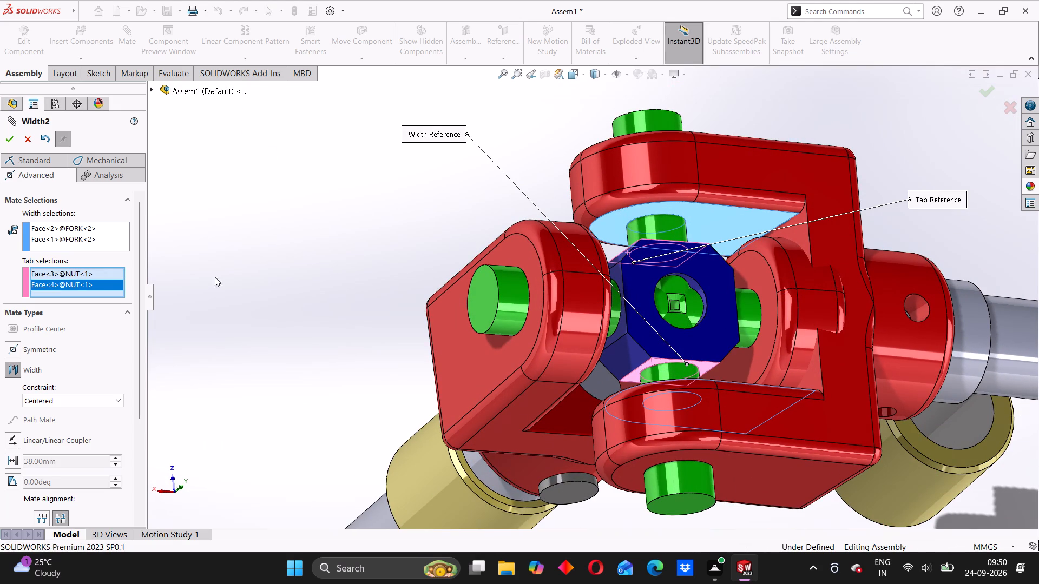
left_click(9, 137)
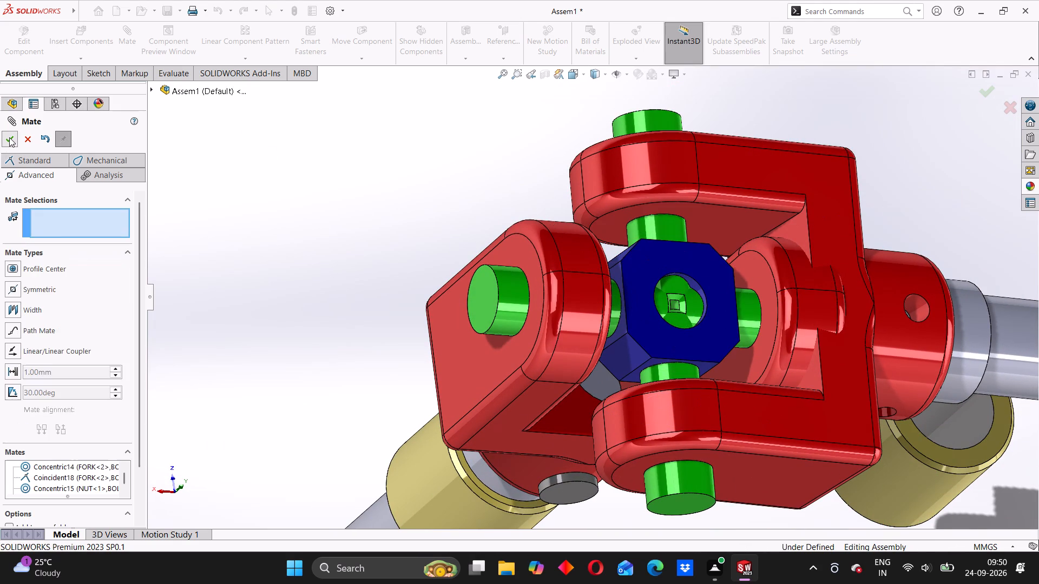
Swing the copied fork and turn the joint about its shaft to examine how the completed universal joint moves.
scroll(892, 216, "up", 2)
middle_click_drag(878, 238, 875, 244)
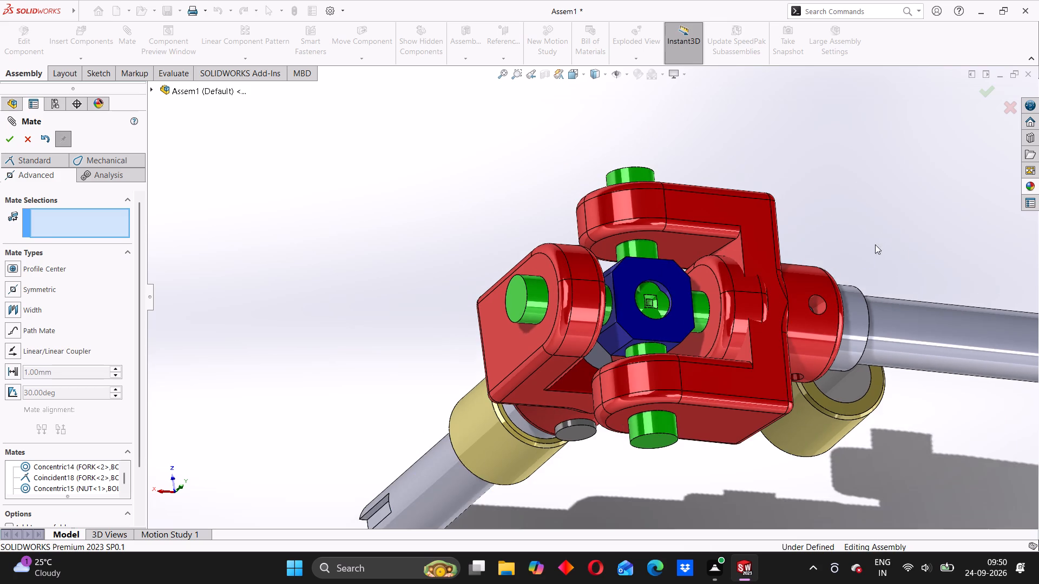
middle_click_drag(875, 244, 843, 315)
left_click_drag(934, 302, 799, 363)
scroll(790, 356, "up", 3)
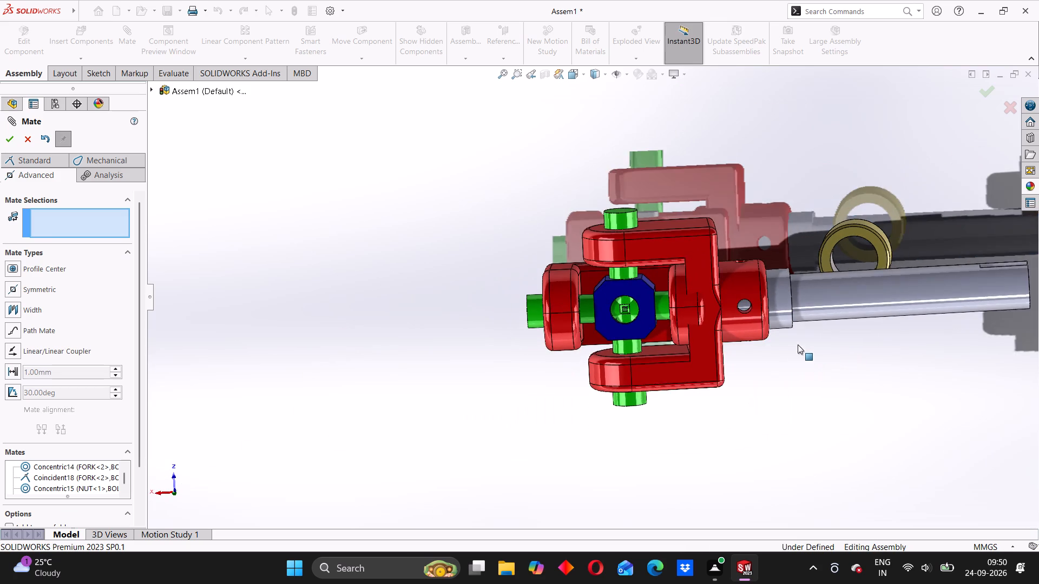
left_click_drag(725, 297, 614, 385)
scroll(581, 386, "up", 3)
middle_click_drag(537, 365, 644, 417)
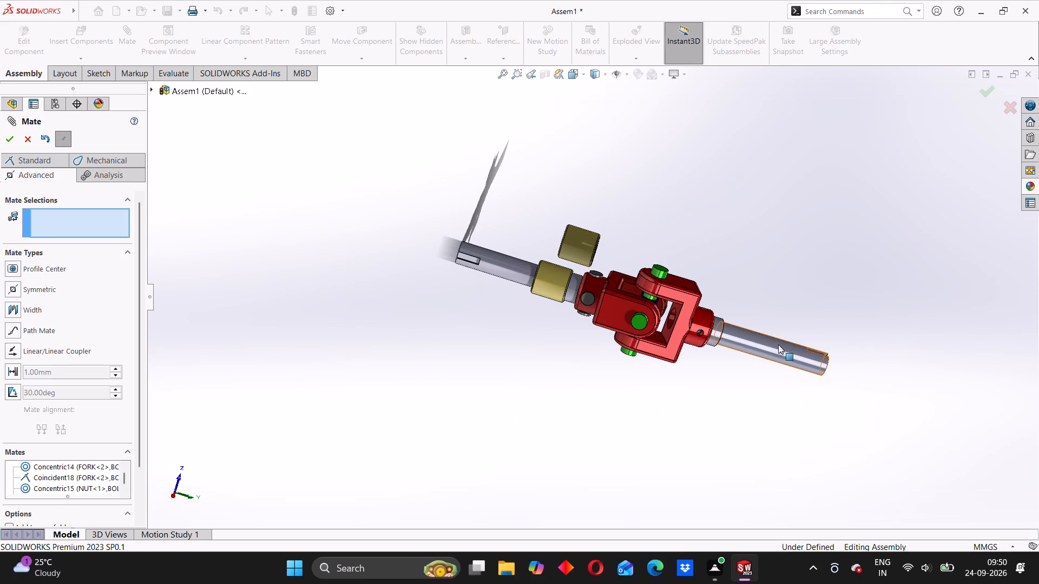
left_click_drag(774, 347, 776, 314)
scroll(721, 374, "down", 1)
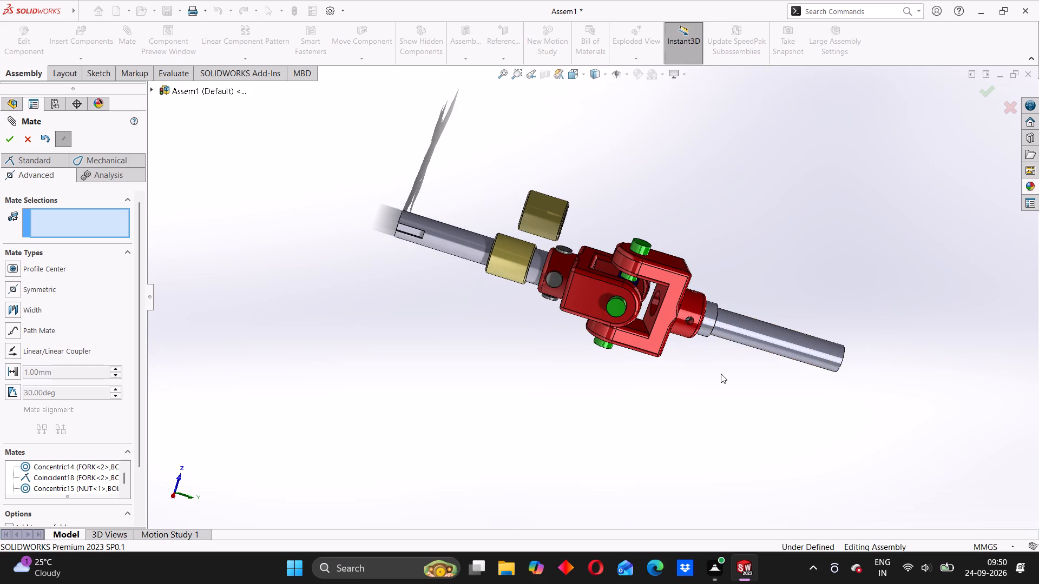
scroll(720, 374, "down", 2)
middle_click_drag(682, 373, 641, 327)
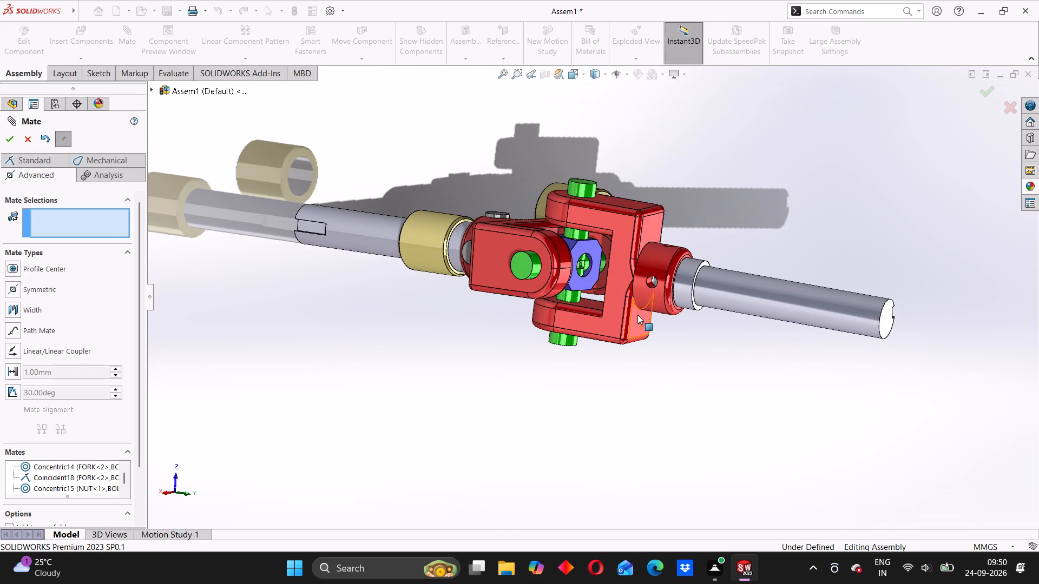
left_click_drag(628, 235, 628, 275)
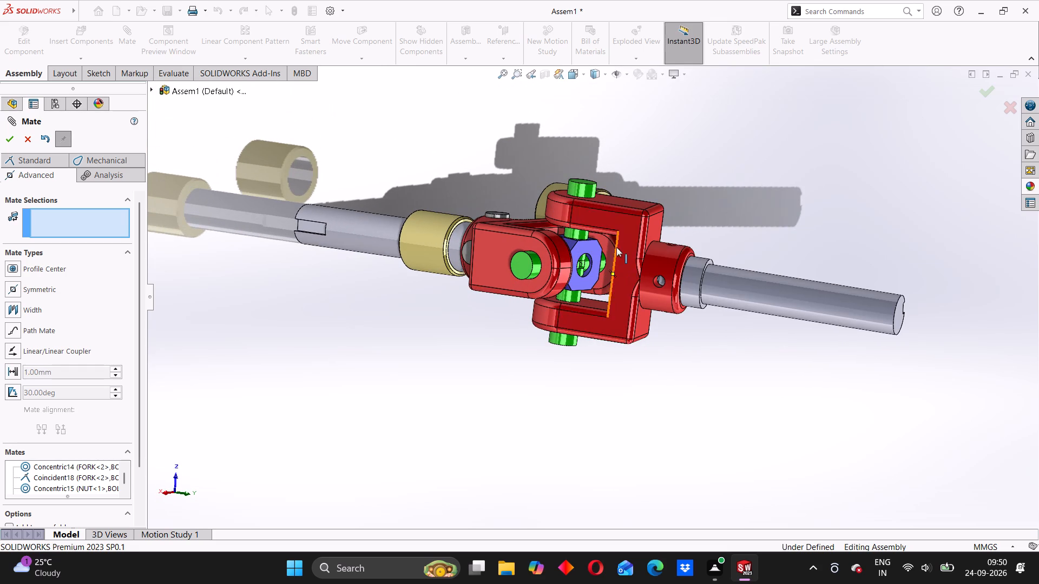
left_click_drag(626, 229, 632, 283)
left_click_drag(333, 222, 324, 239)
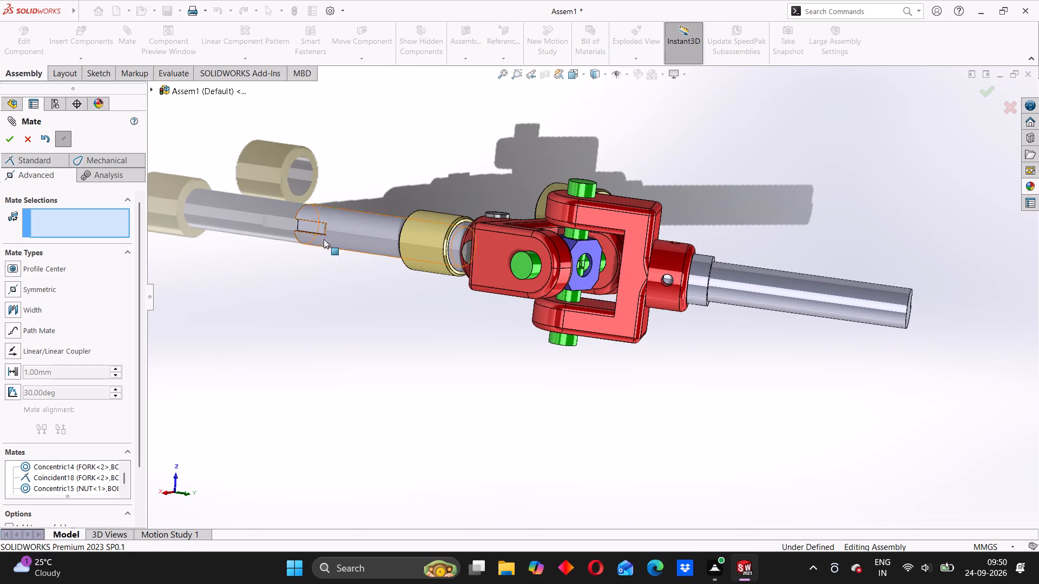
left_click_drag(324, 239, 410, 174)
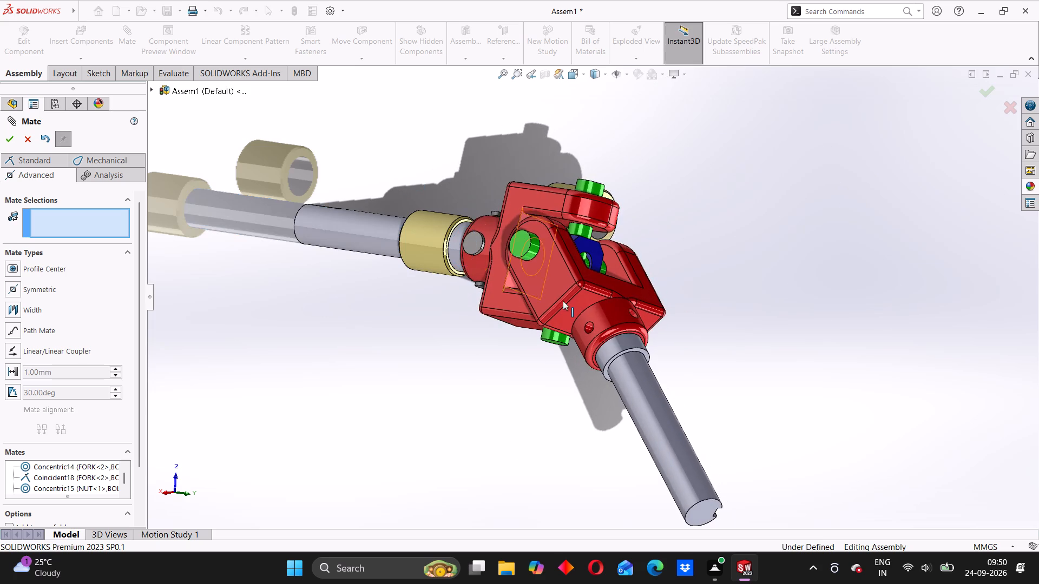
Swing the copied fork and its shaft about the nut block roughly into line with the first half's shaft.
scroll(623, 338, "up", 3)
middle_click_drag(588, 388, 620, 402)
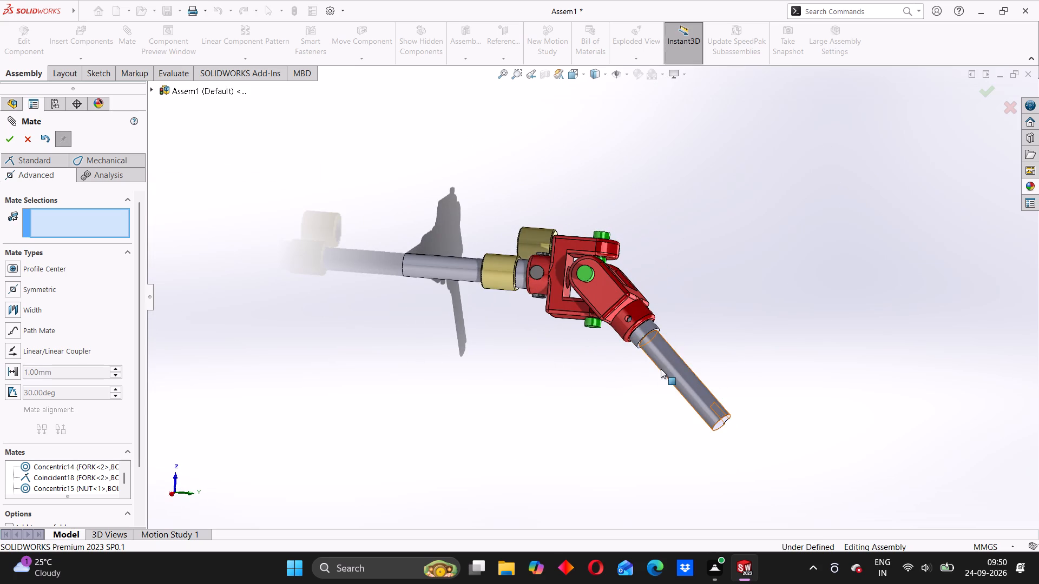
left_click_drag(668, 362, 690, 306)
left_click_drag(661, 350, 692, 292)
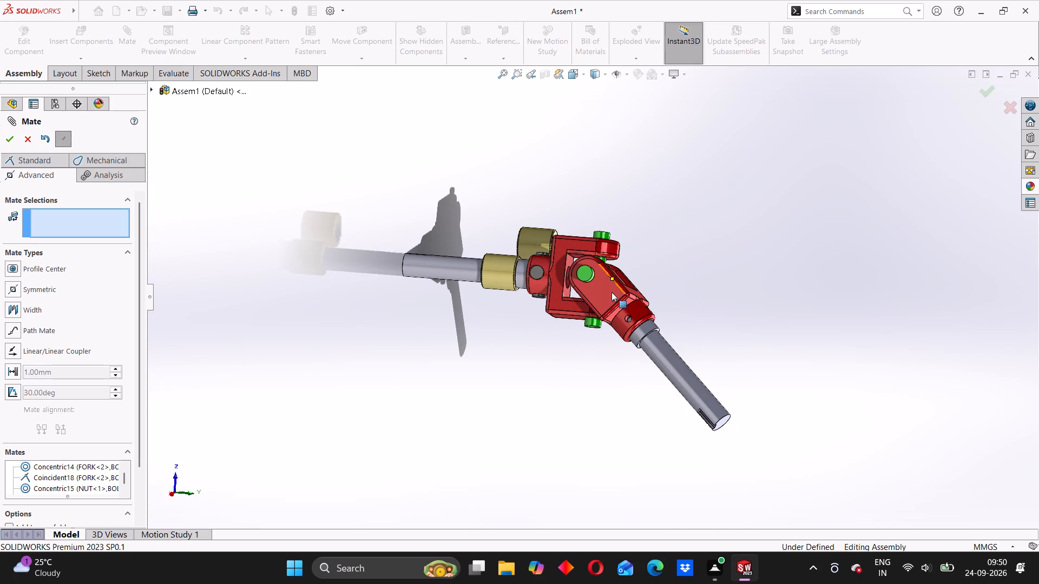
left_click_drag(608, 296, 632, 271)
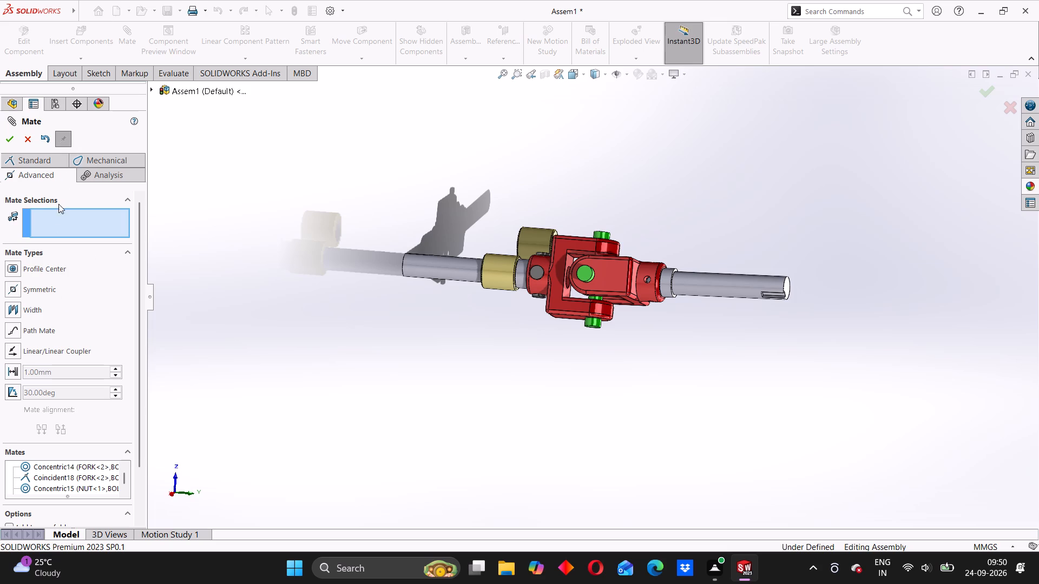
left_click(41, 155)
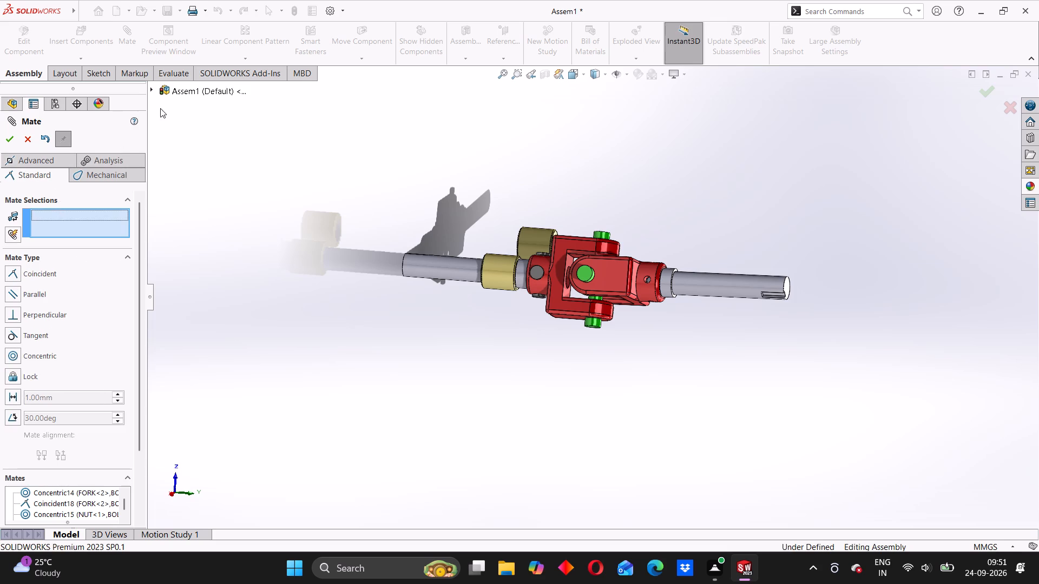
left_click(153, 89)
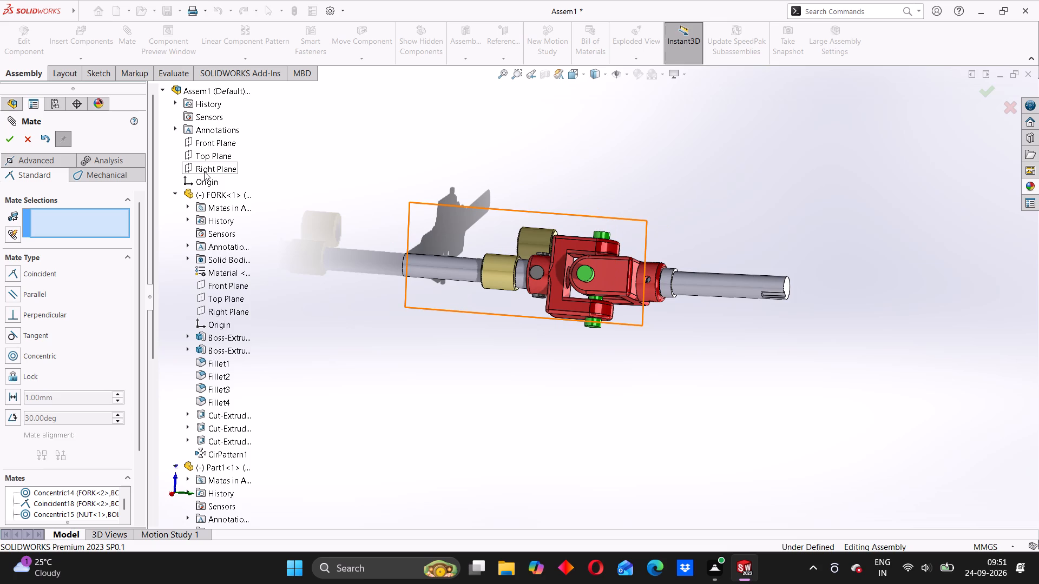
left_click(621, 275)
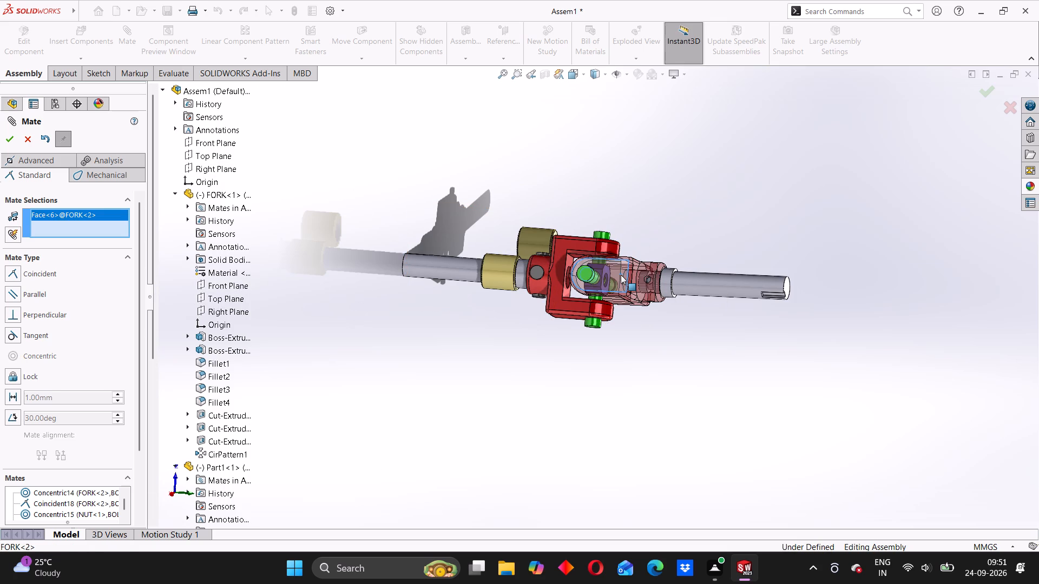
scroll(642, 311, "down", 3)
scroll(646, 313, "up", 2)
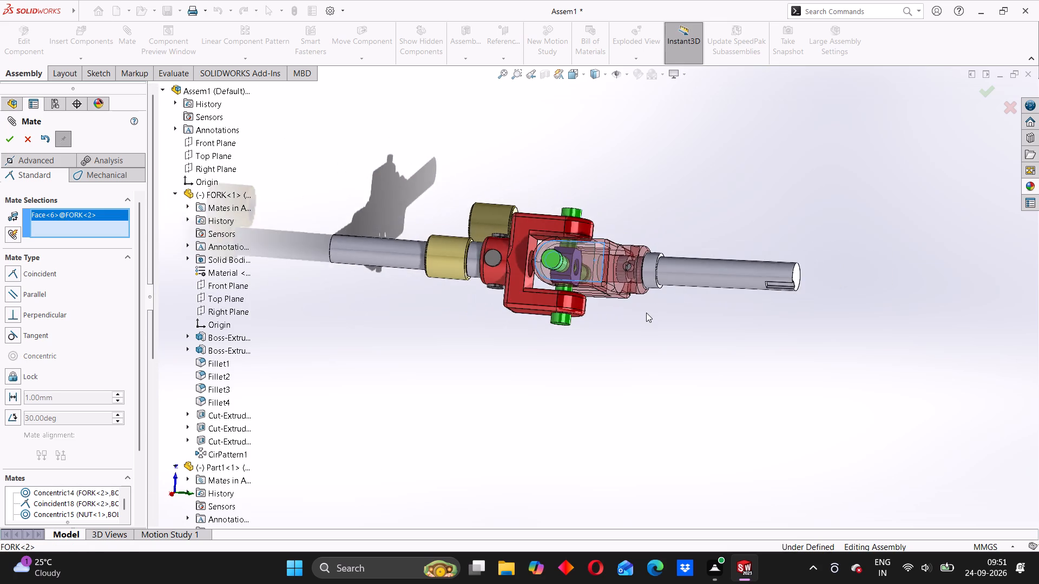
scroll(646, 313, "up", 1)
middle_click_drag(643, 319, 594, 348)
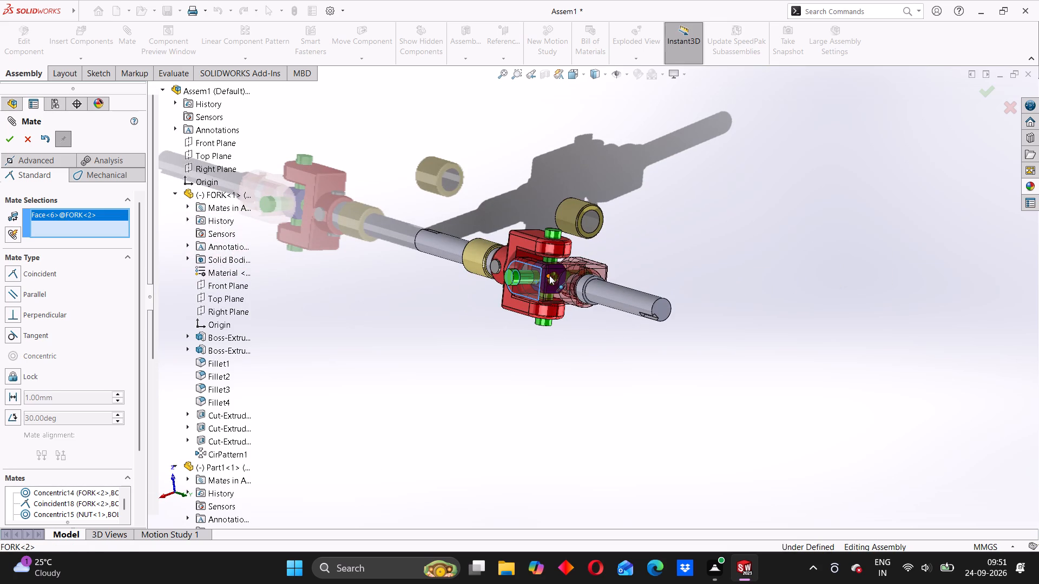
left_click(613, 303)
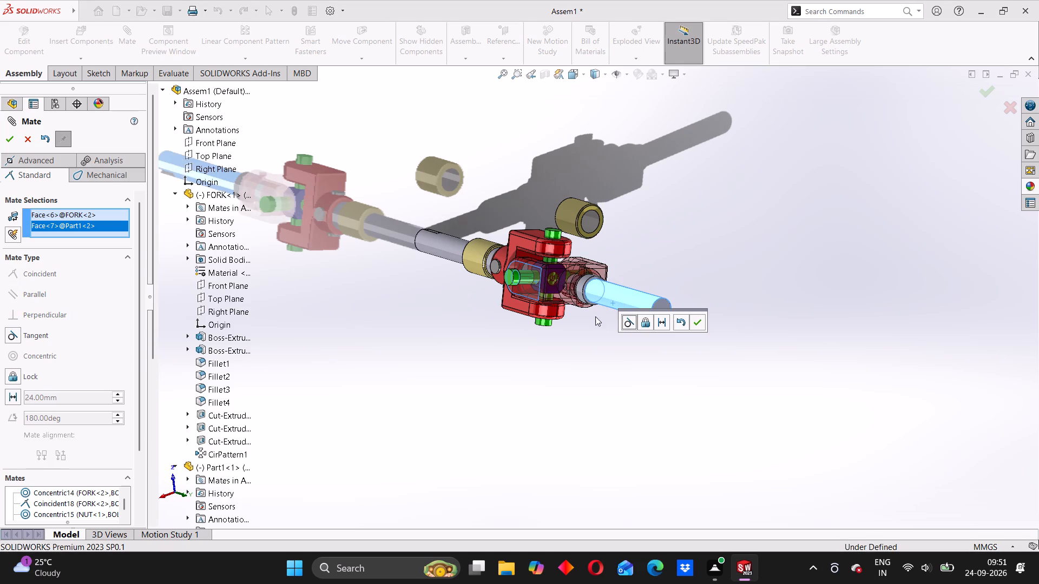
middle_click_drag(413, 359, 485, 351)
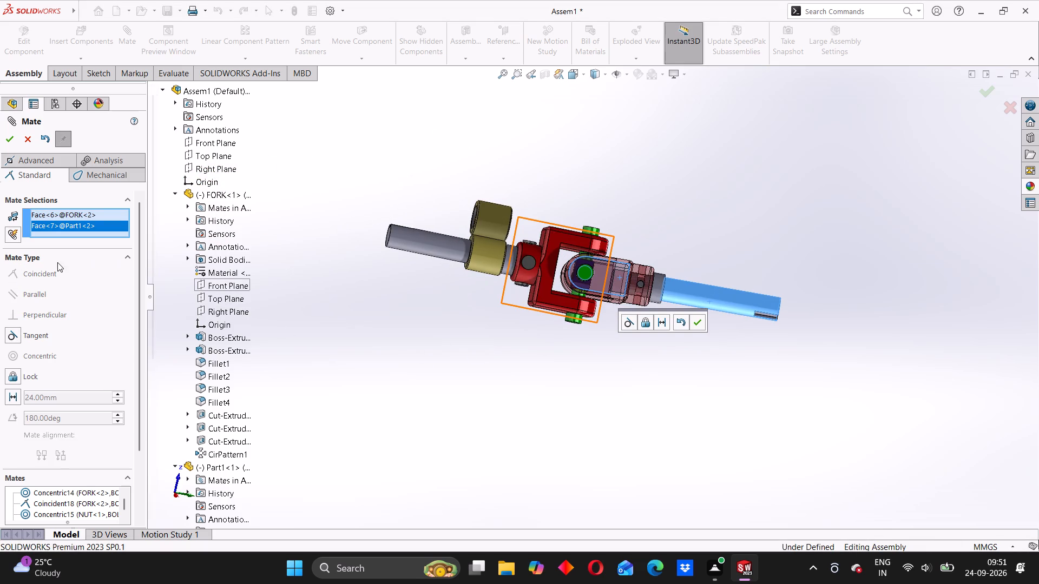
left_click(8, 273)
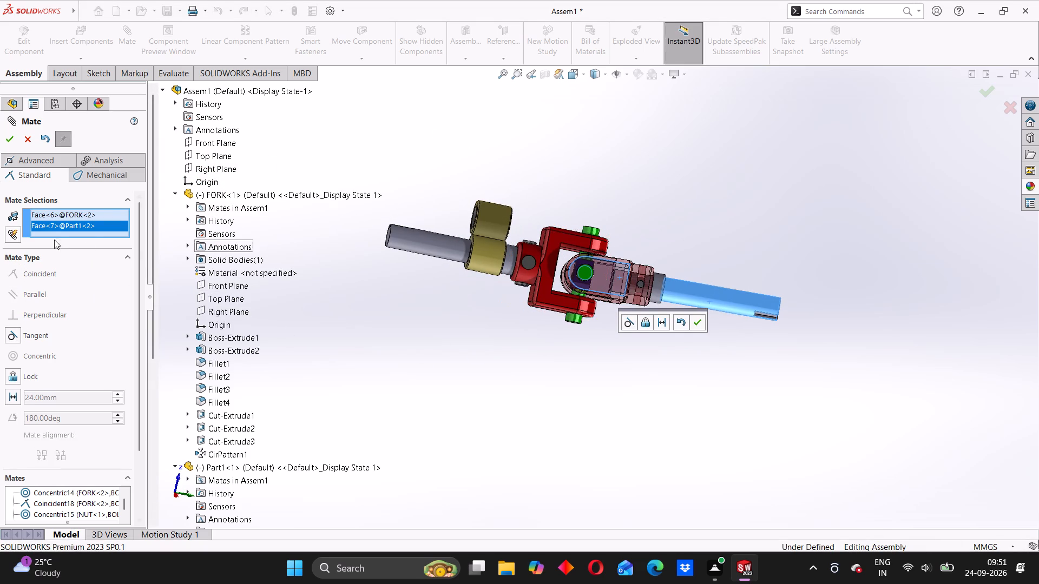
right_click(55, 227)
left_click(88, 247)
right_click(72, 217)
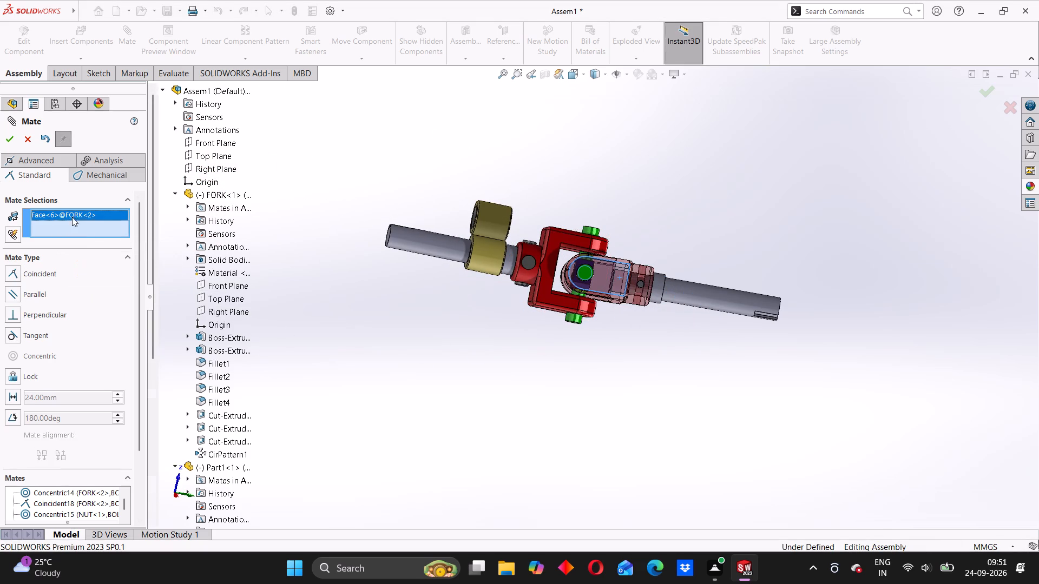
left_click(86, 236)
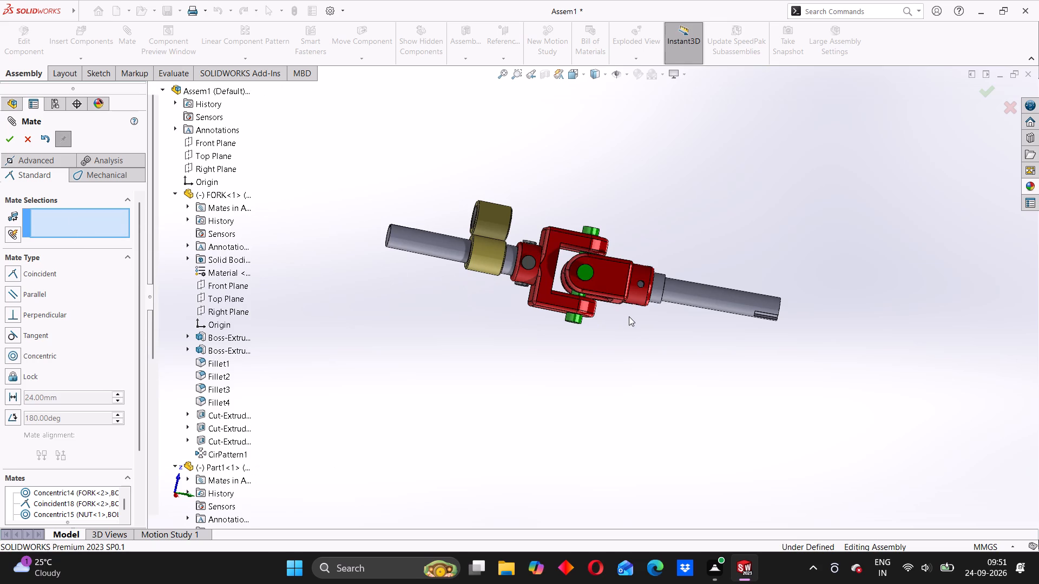
Mate the copied shaft's Top Plane (Part1<2>) coincident with the copied fork's Front Plane (FORK<2>).
scroll(629, 316, "down", 1)
scroll(629, 316, "up", 2)
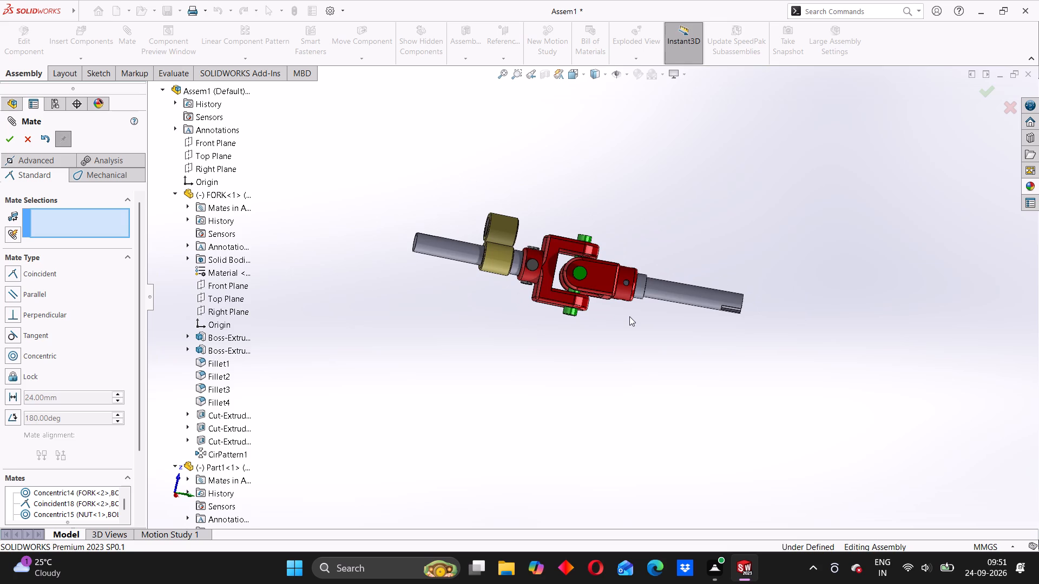
left_click(26, 141)
left_click(659, 293)
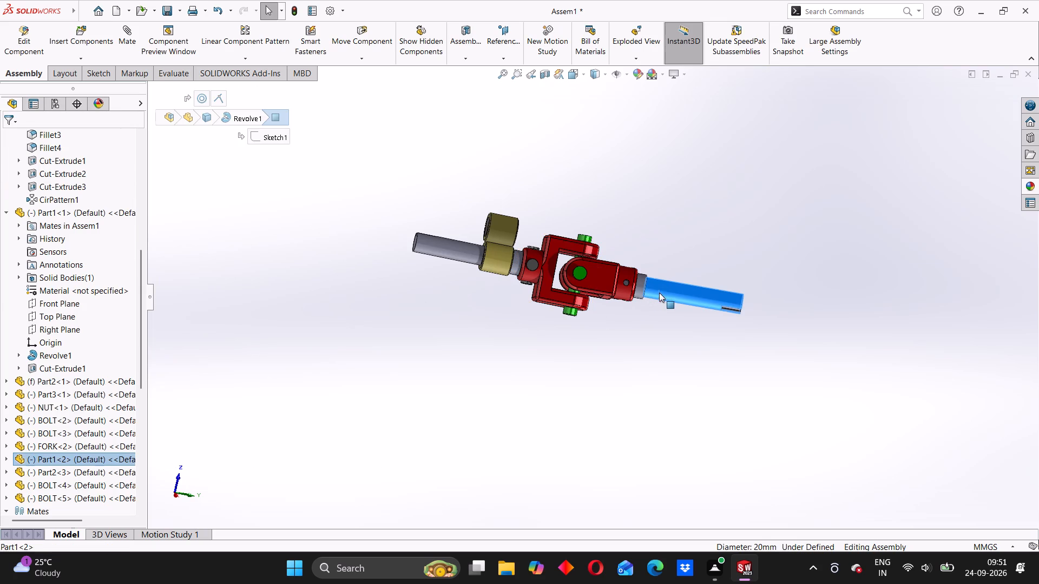
middle_click_drag(687, 351, 664, 358)
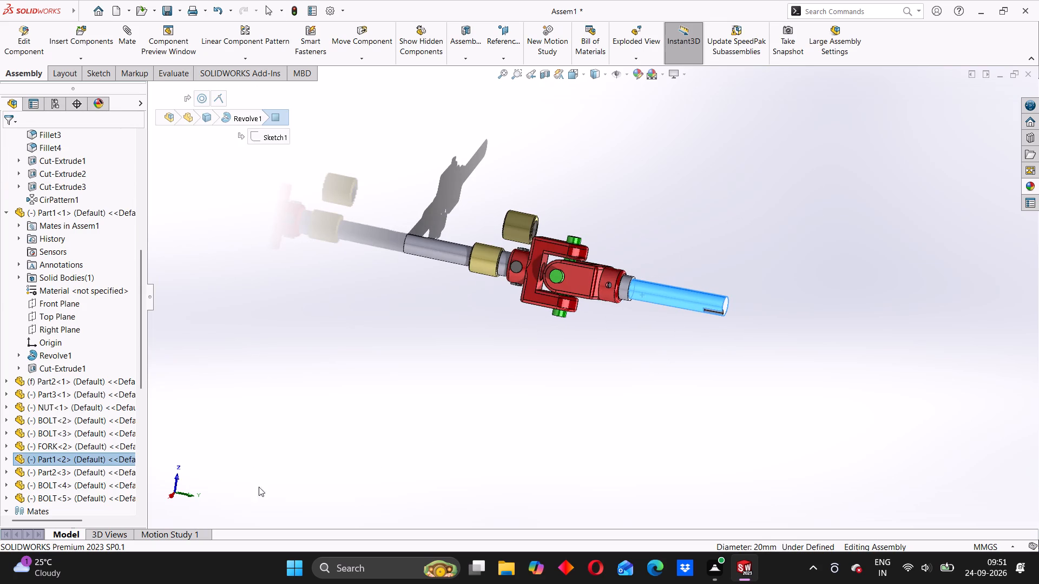
left_click(6, 459)
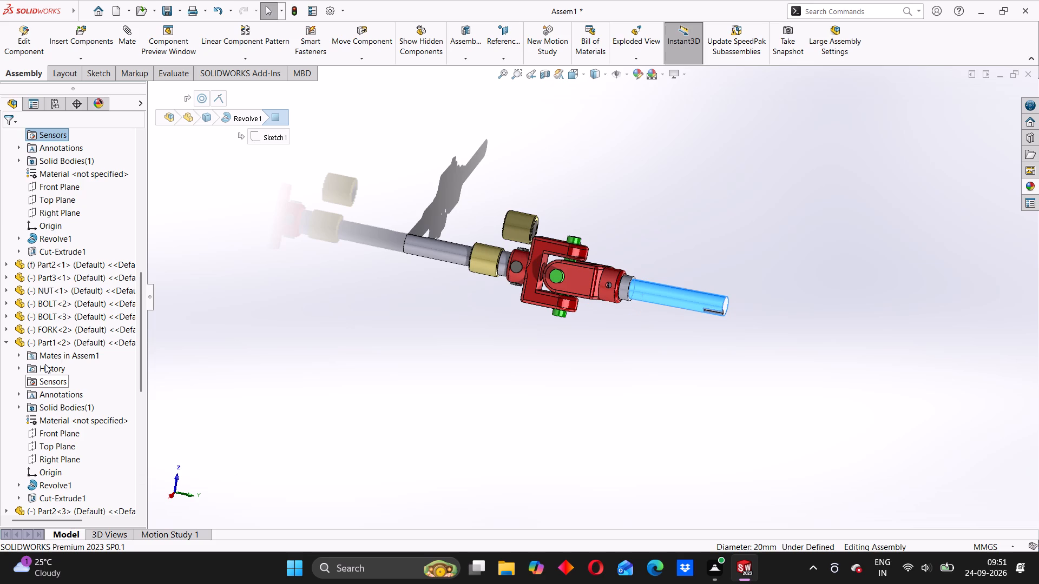
scroll(45, 364, "down", 2)
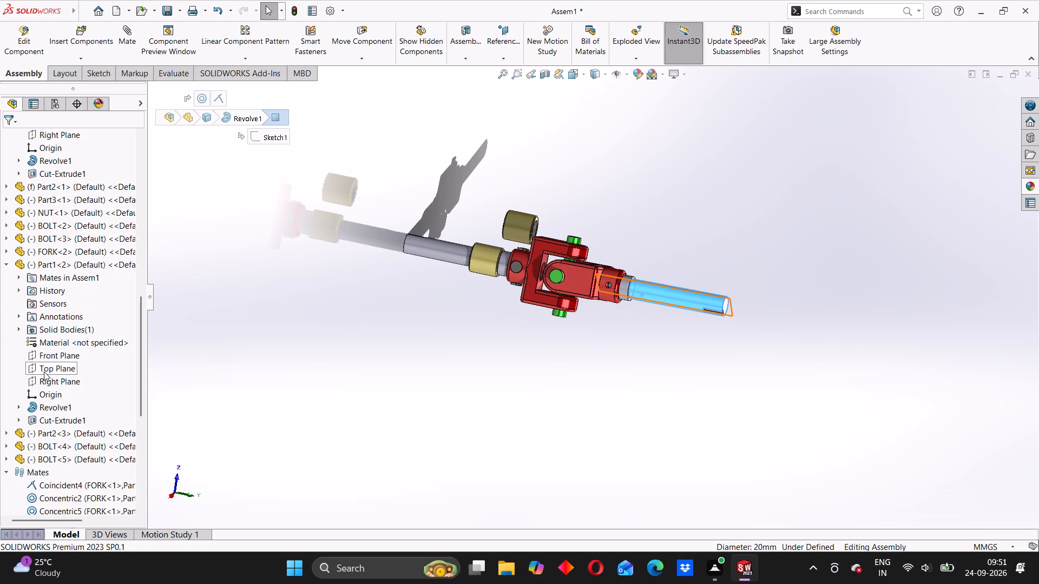
left_click(44, 371)
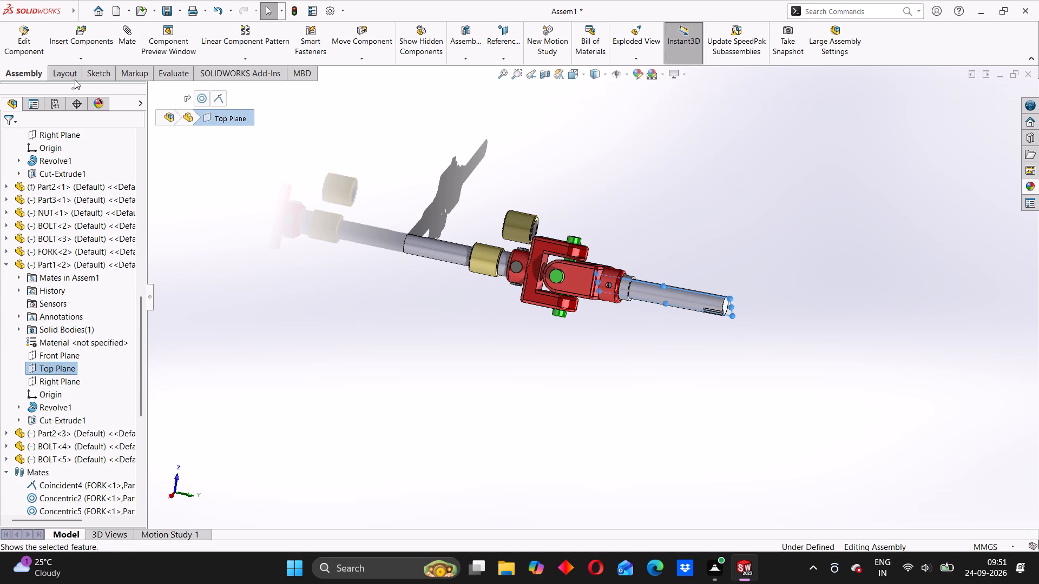
left_click(124, 34)
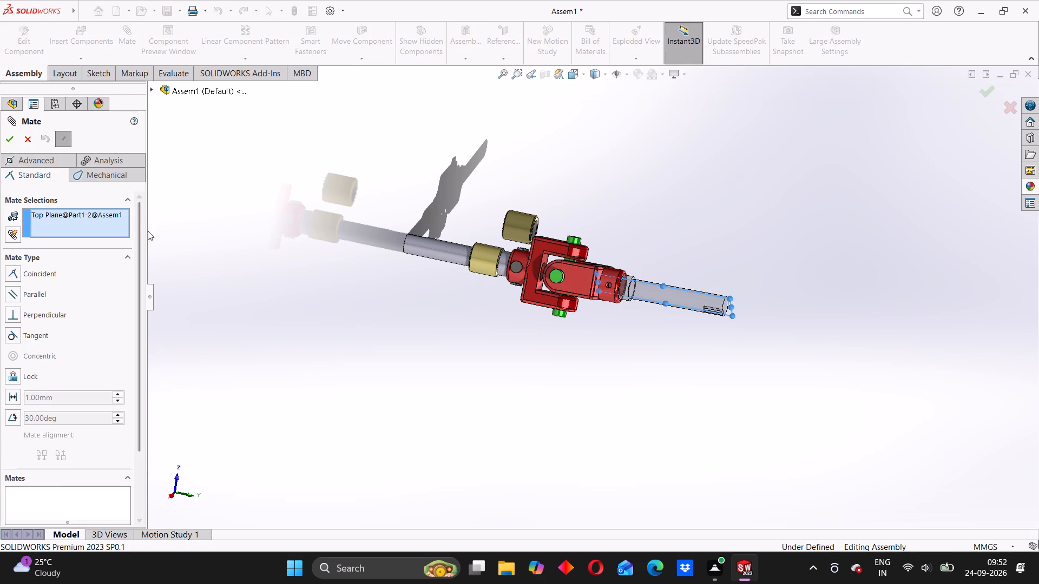
left_click(152, 90)
scroll(209, 227, "down", 14)
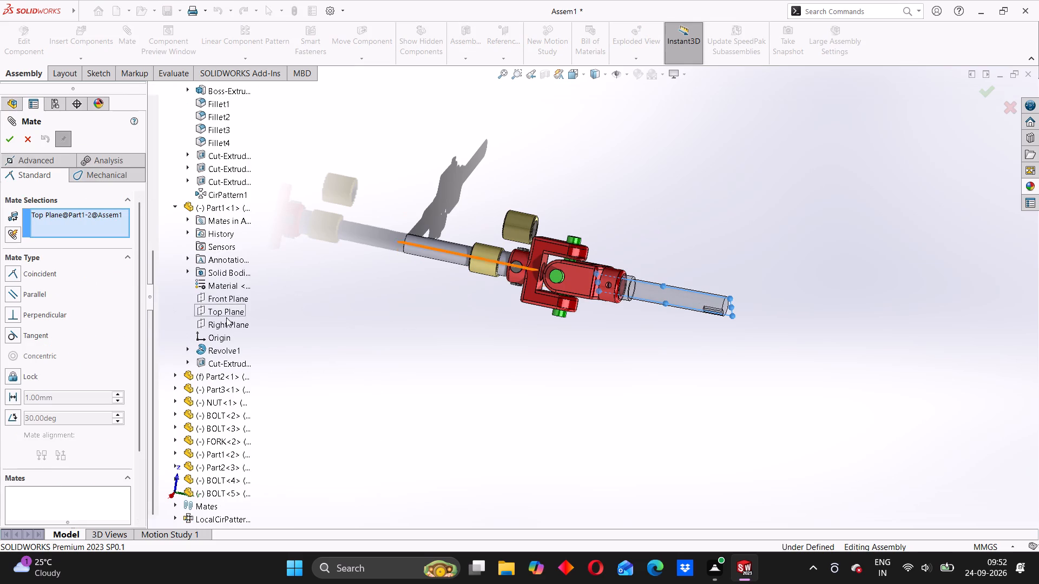
scroll(226, 317, "down", 6)
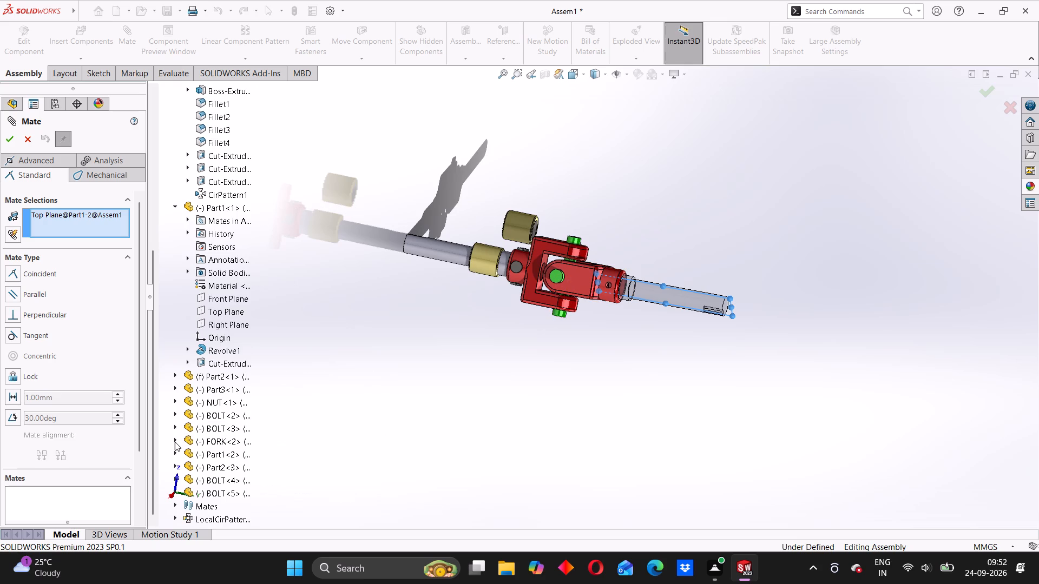
left_click(175, 440)
scroll(219, 434, "down", 2)
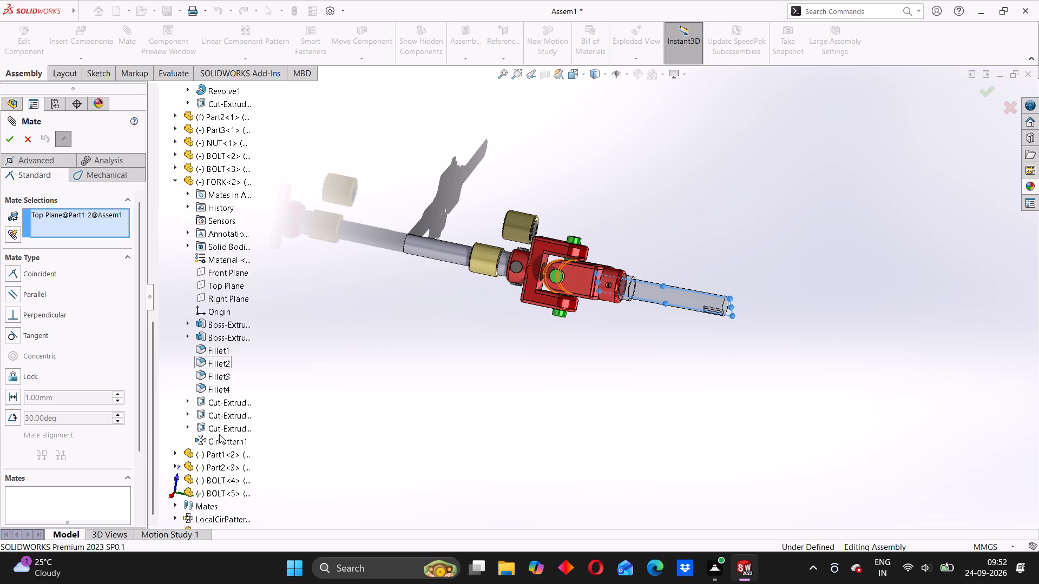
left_click(224, 275)
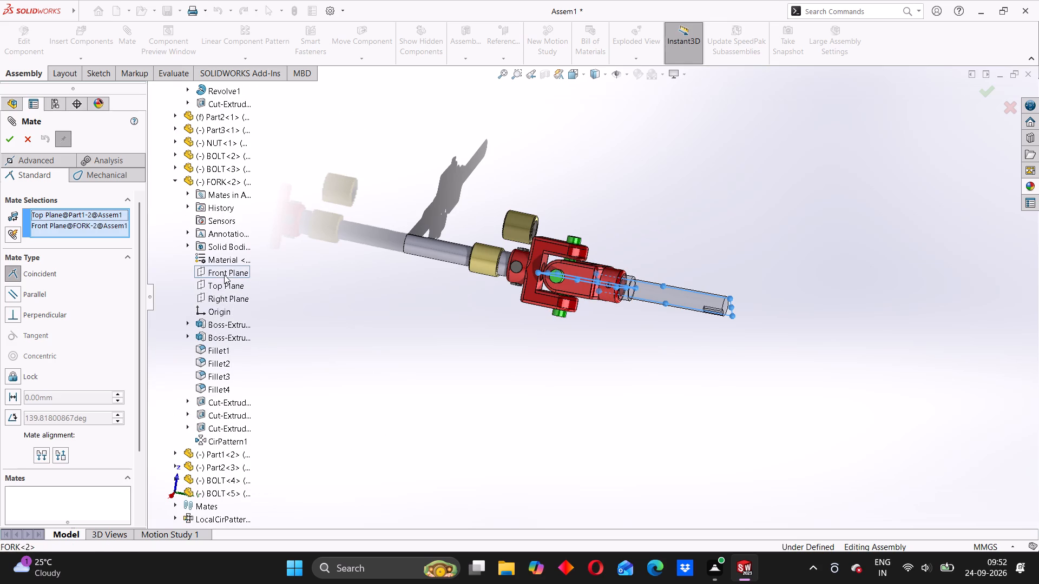
left_click(15, 278)
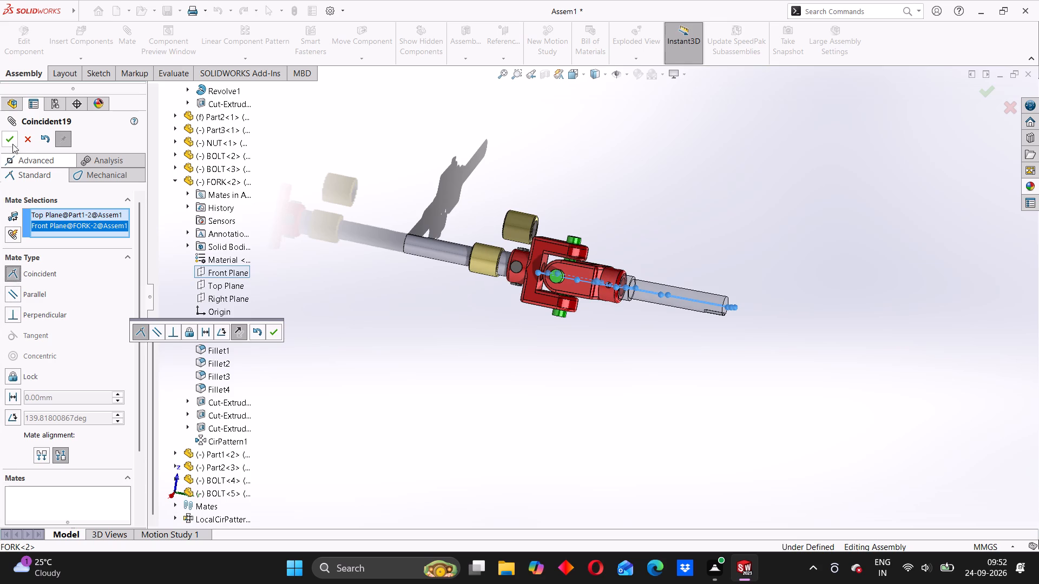
left_click(9, 140)
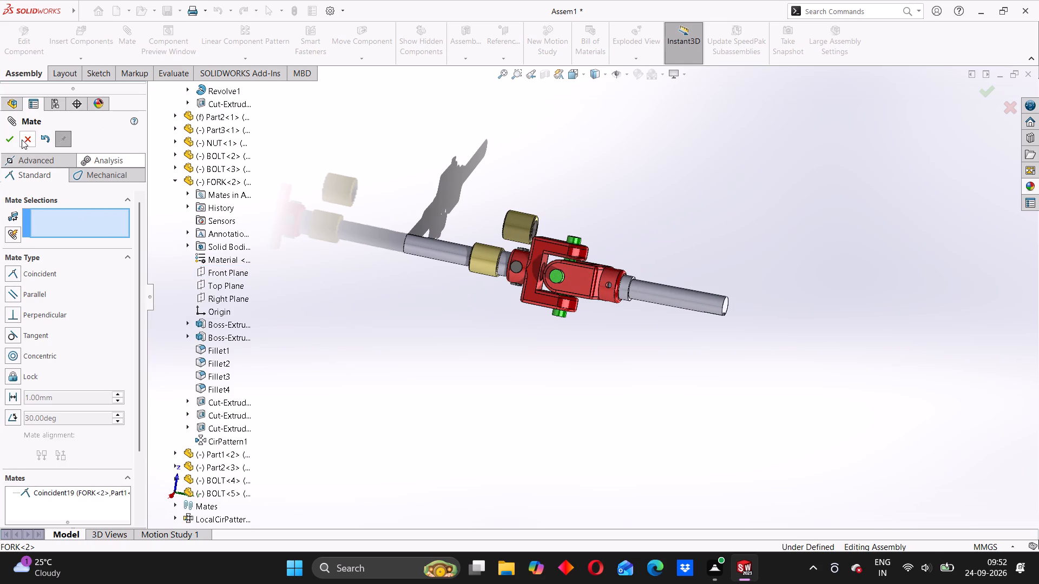
left_click(29, 140)
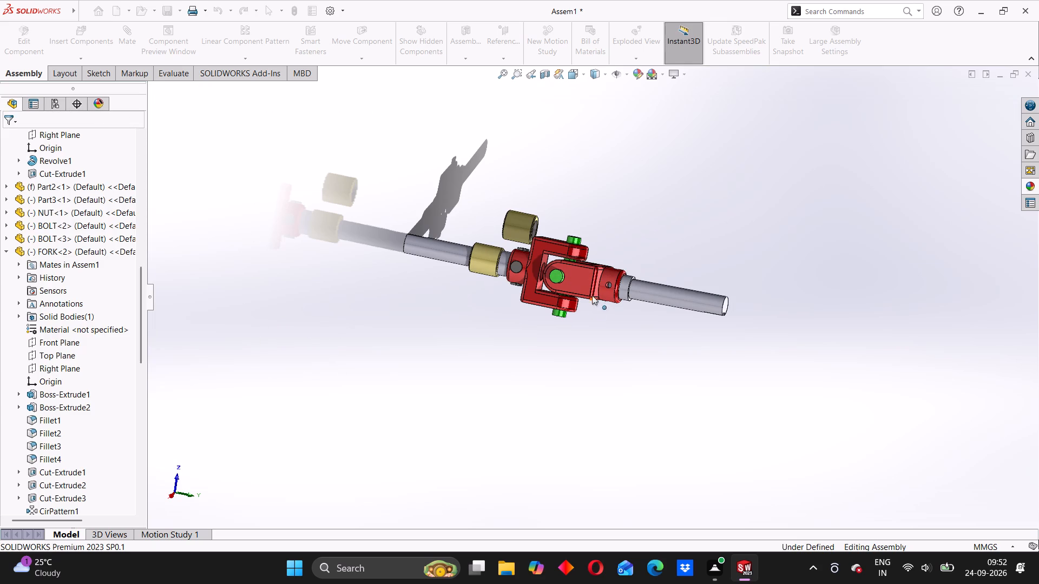
Swing the copied shaft about the nut block and turn the first shaft about its axis to check the joint's motion.
left_click_drag(654, 292, 645, 226)
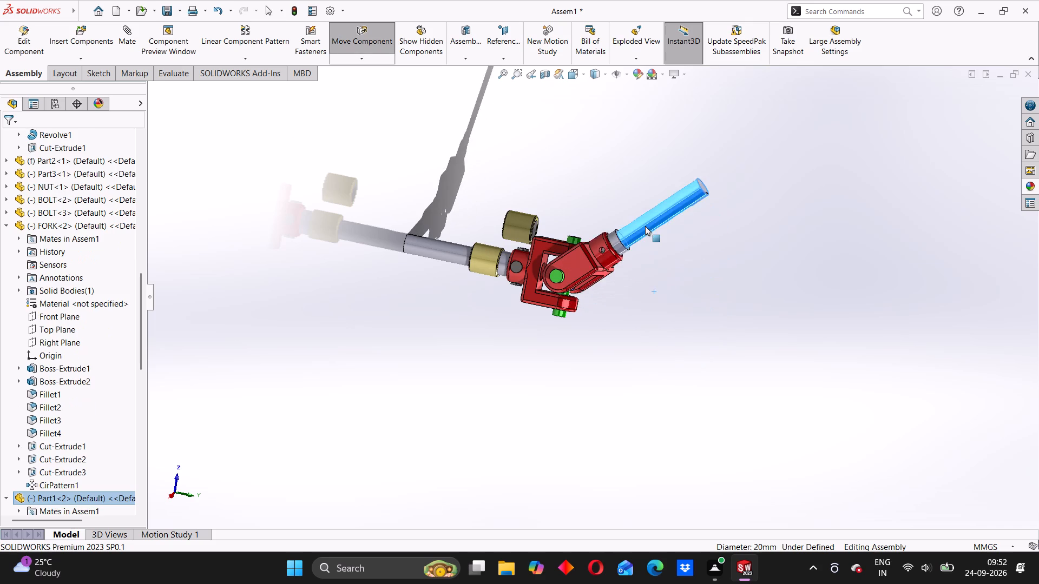
left_click_drag(645, 226, 680, 297)
left_click_drag(579, 284, 632, 289)
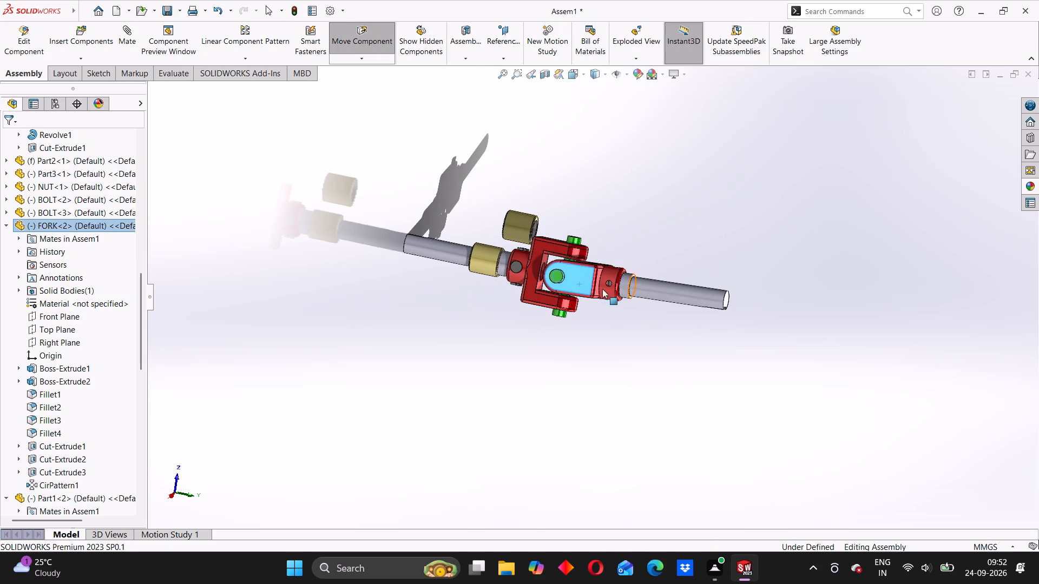
left_click_drag(454, 255, 454, 233)
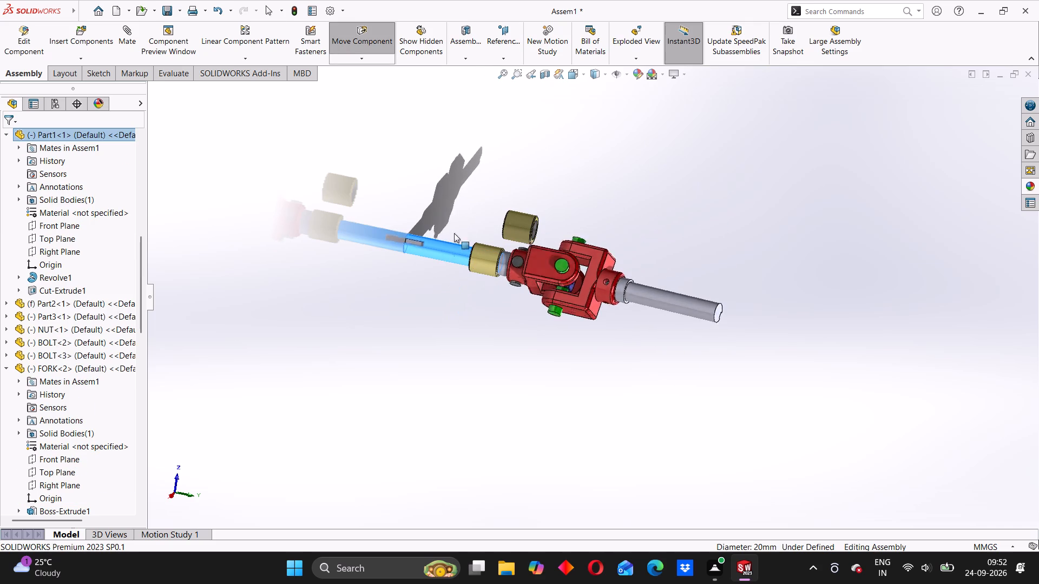
left_click_drag(454, 233, 446, 269)
Fold the copied fork and shaft back over the first shaft and swing them out again to check the range of motion.
left_click_drag(594, 255, 641, 208)
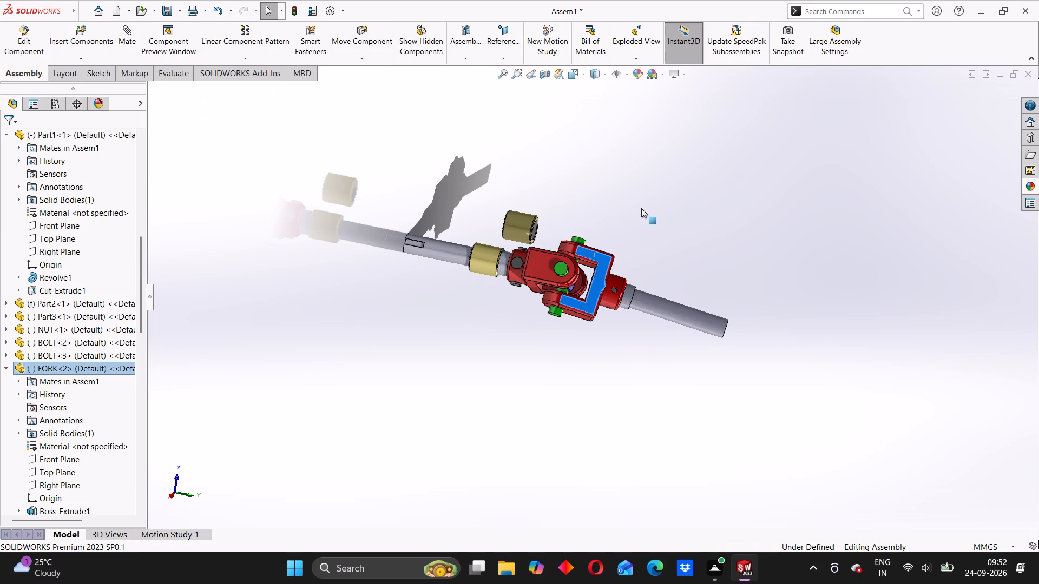
left_click_drag(641, 208, 383, 264)
left_click_drag(450, 227, 464, 230)
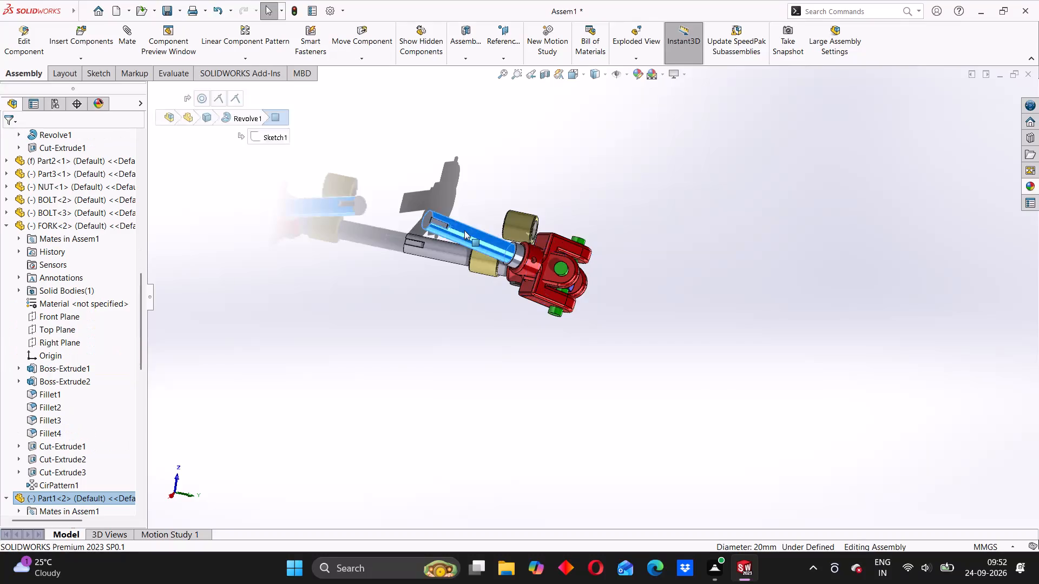
left_click_drag(464, 230, 724, 289)
left_click_drag(567, 315, 587, 256)
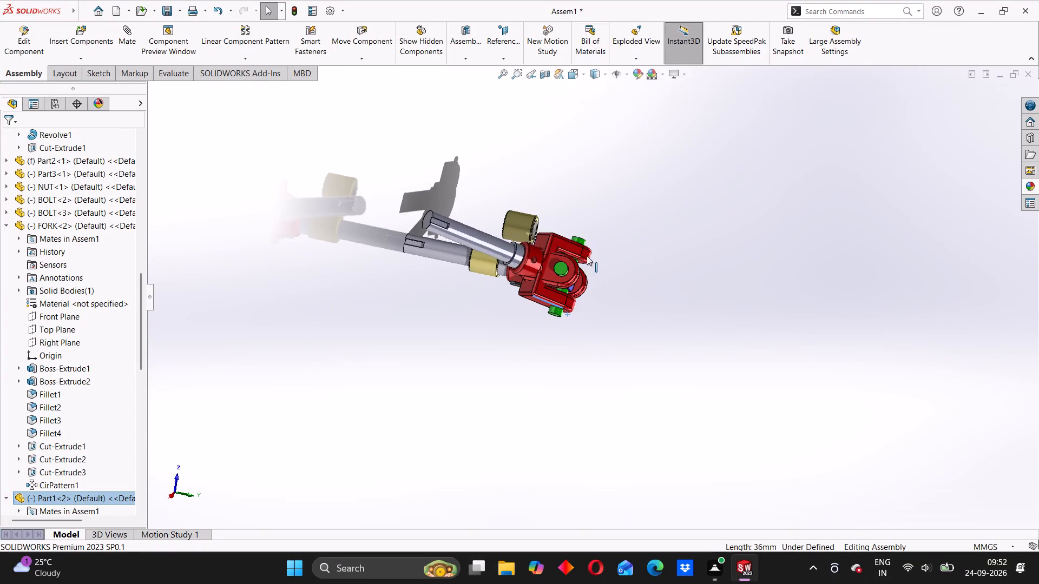
left_click_drag(587, 256, 837, 364)
left_click_drag(571, 285, 659, 311)
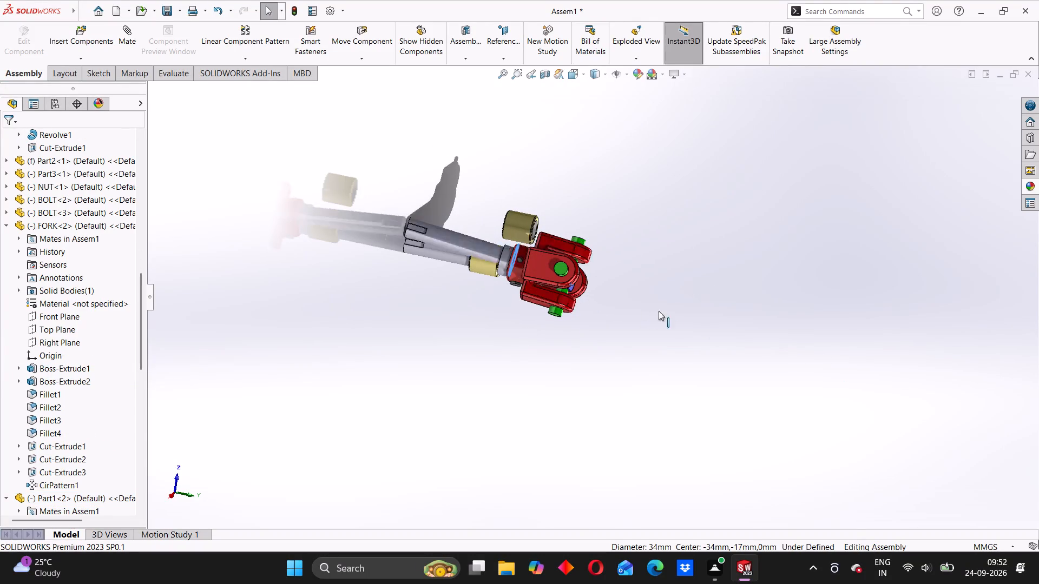
left_click_drag(659, 311, 390, 276)
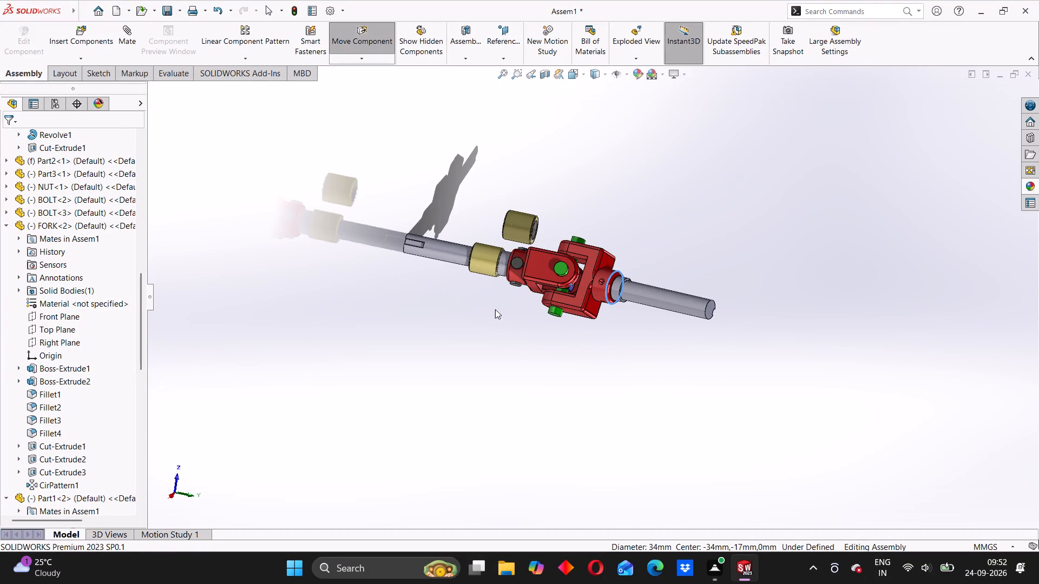
left_click_drag(607, 335, 509, 322)
left_click_drag(664, 286, 688, 318)
left_click_drag(647, 298, 726, 329)
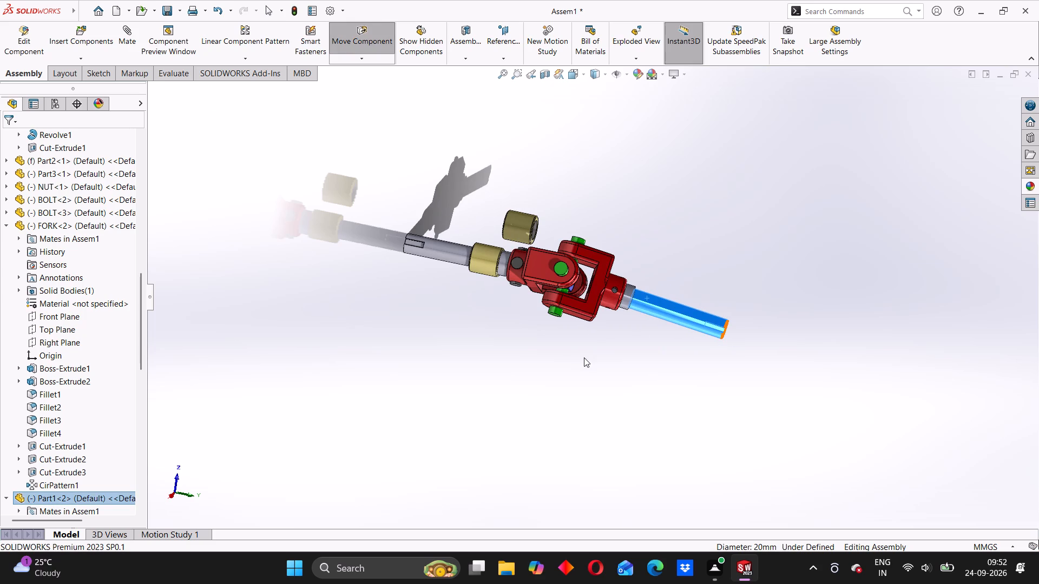
Move the joint by the blue nut block and the parts around it to examine how both forks pivot.
scroll(575, 355, "down", 2)
scroll(573, 354, "up", 2)
middle_click_drag(560, 342, 605, 174)
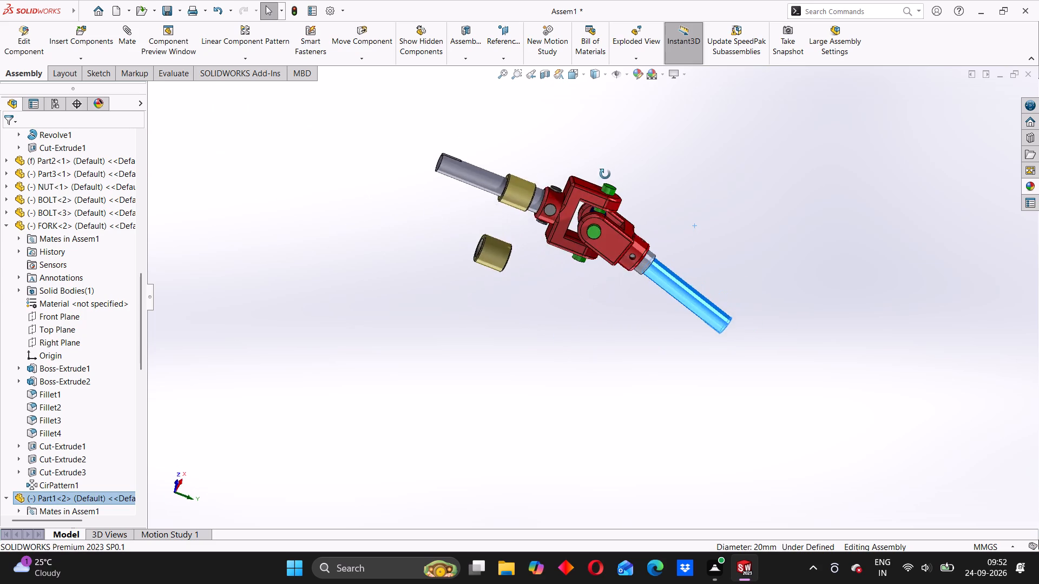
middle_click_drag(605, 174, 495, 256)
left_click(550, 236)
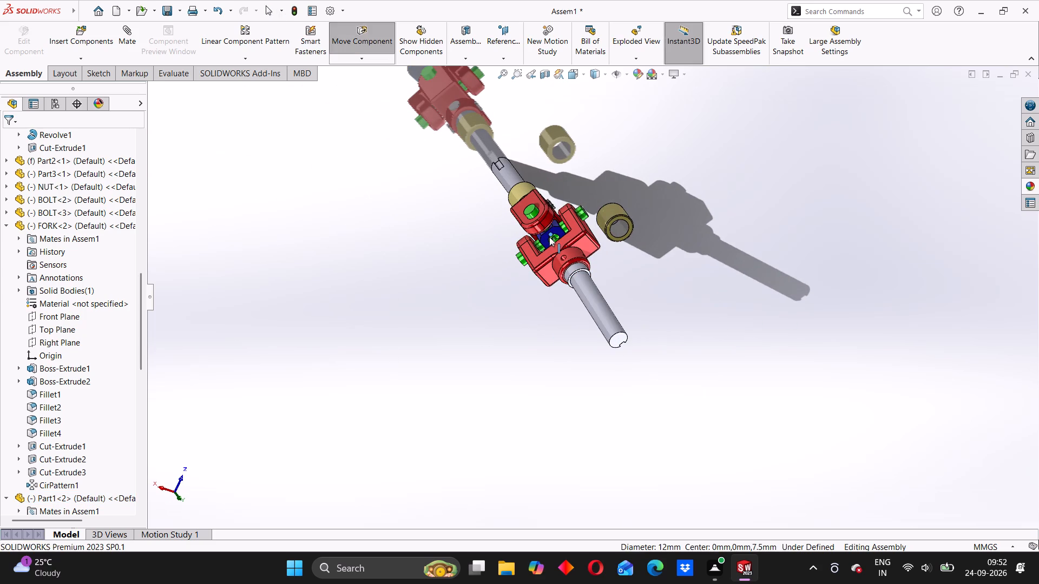
left_click_drag(553, 227, 556, 210)
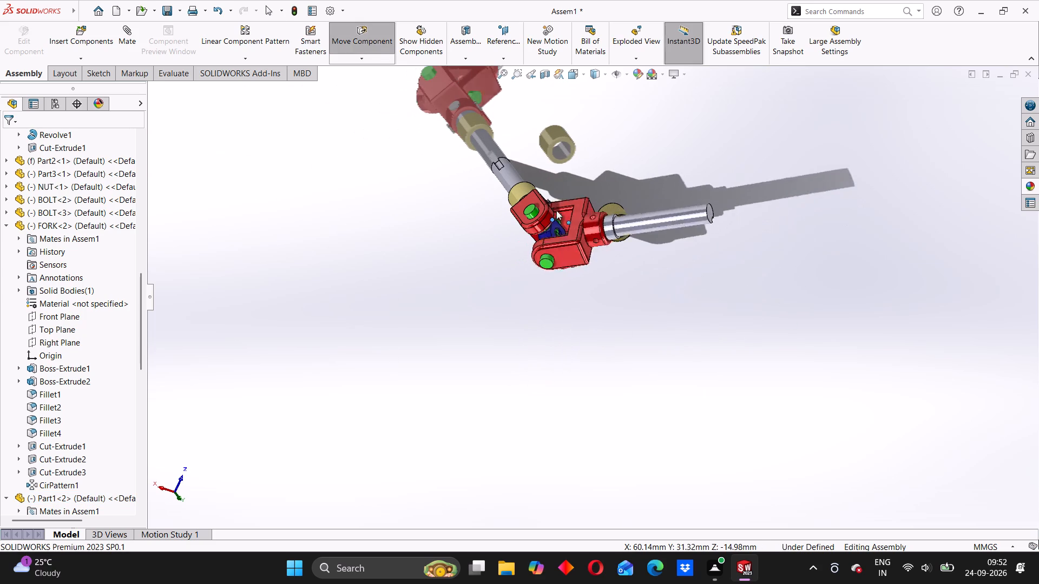
left_click_drag(556, 210, 606, 297)
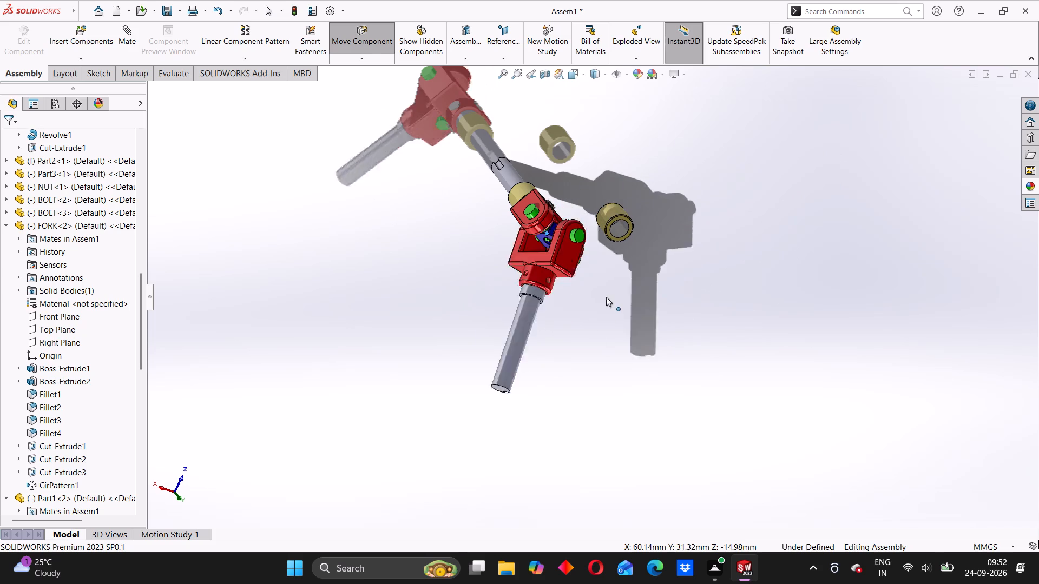
left_click_drag(606, 297, 610, 287)
left_click_drag(543, 236, 534, 191)
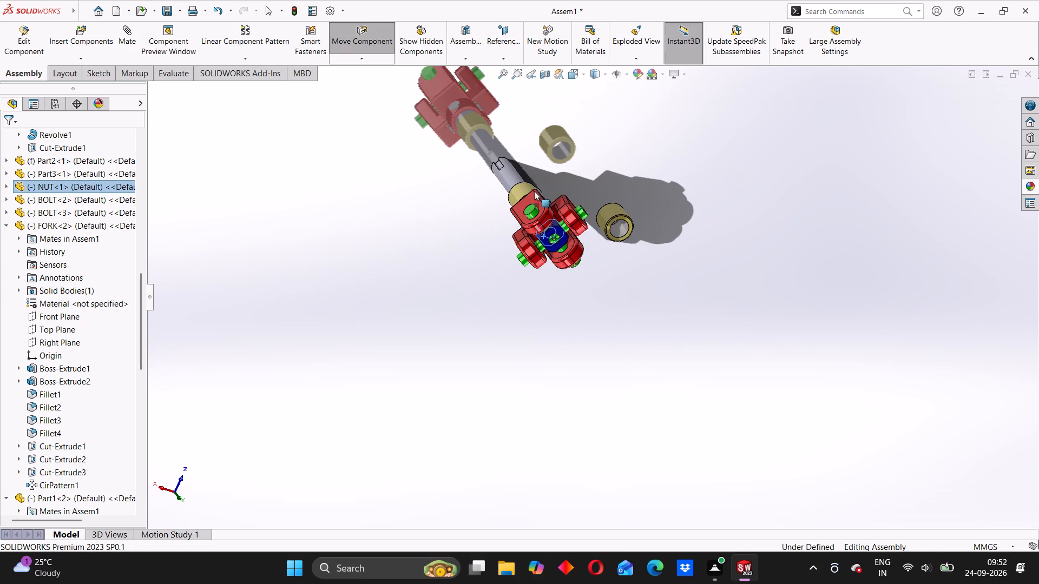
left_click_drag(534, 191, 555, 257)
Examine the nut block, bolts and fork arms of the joint from several sides.
scroll(512, 266, "up", 3)
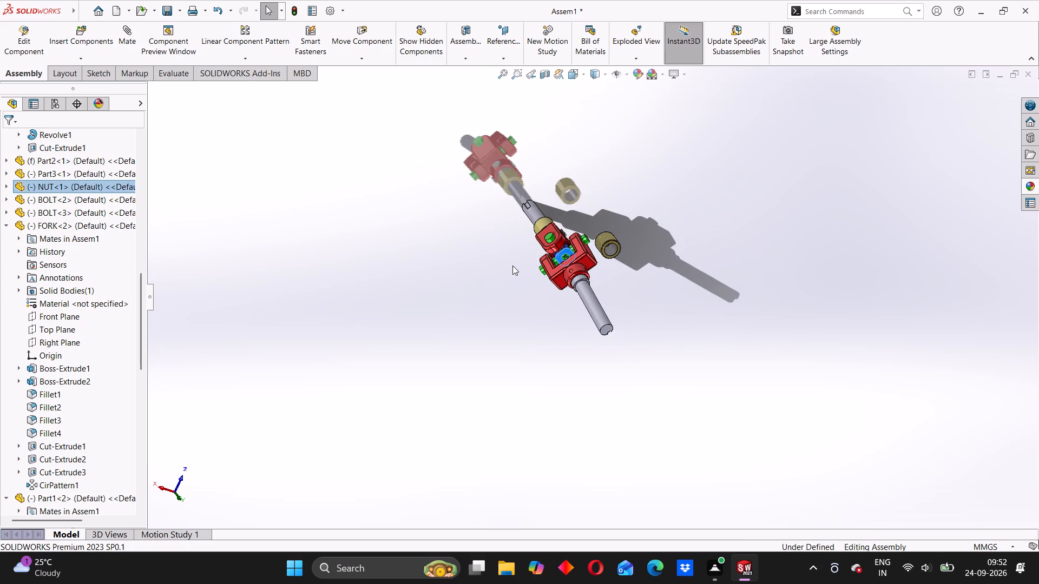
middle_click_drag(516, 276, 624, 207)
scroll(586, 274, "down", 4)
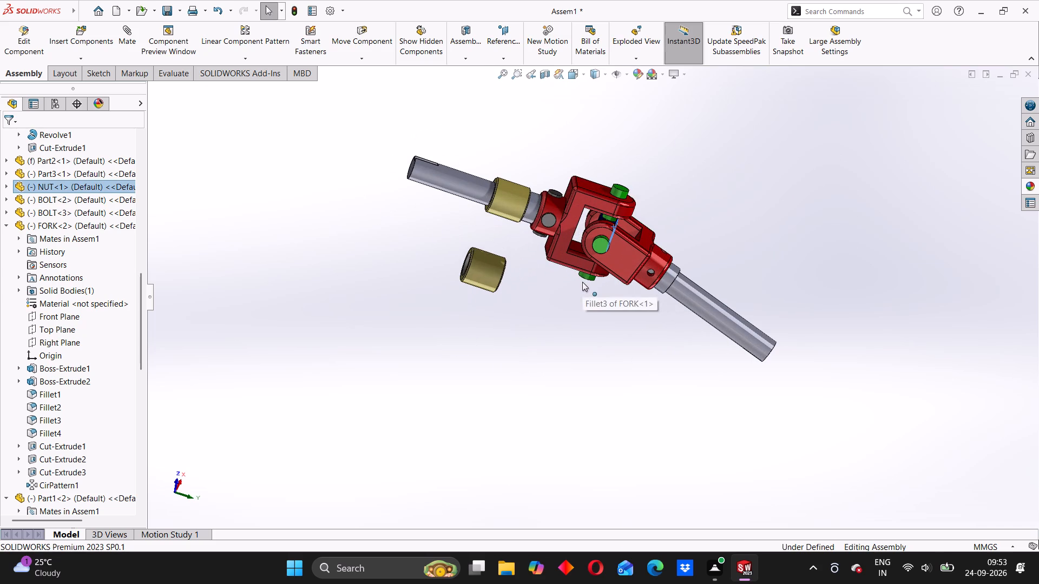
left_click(587, 288)
middle_click_drag(669, 239, 610, 255)
scroll(586, 248, "down", 2)
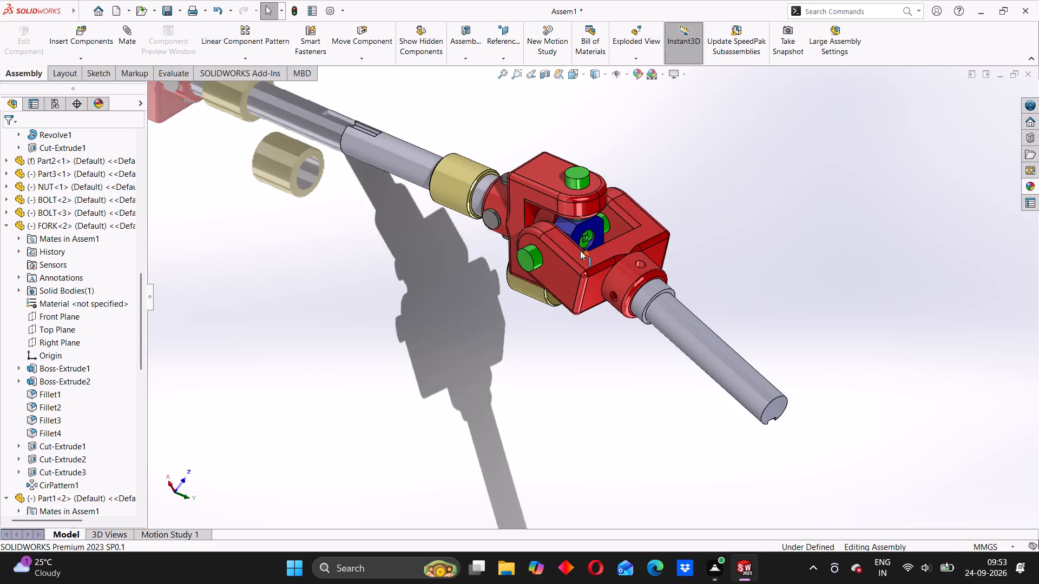
scroll(507, 272, "up", 2)
scroll(505, 334, "up", 1)
middle_click(604, 269)
middle_click_drag(565, 318, 617, 276)
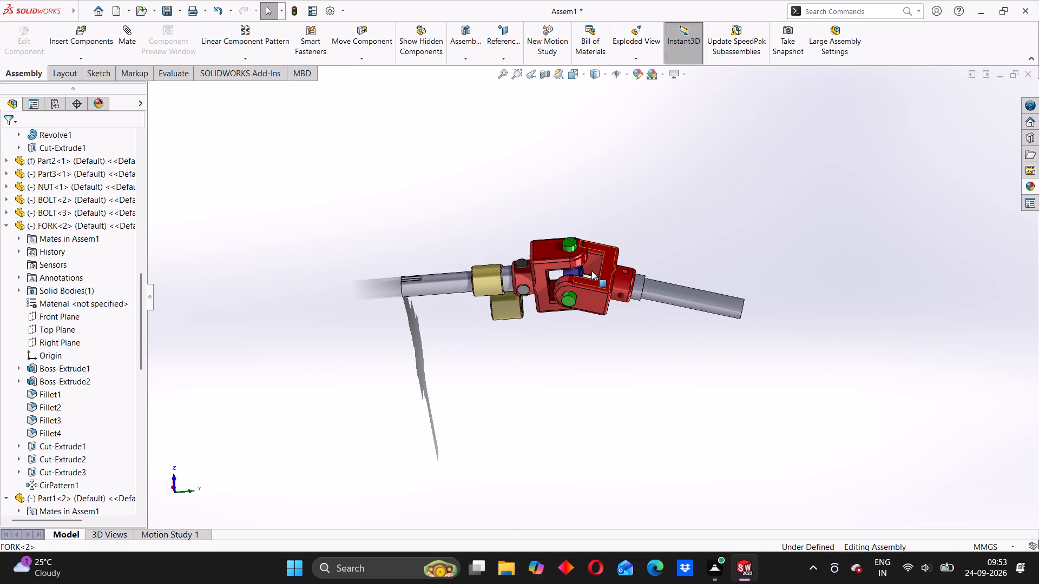
scroll(542, 252, "down", 4)
middle_click_drag(500, 391, 496, 277)
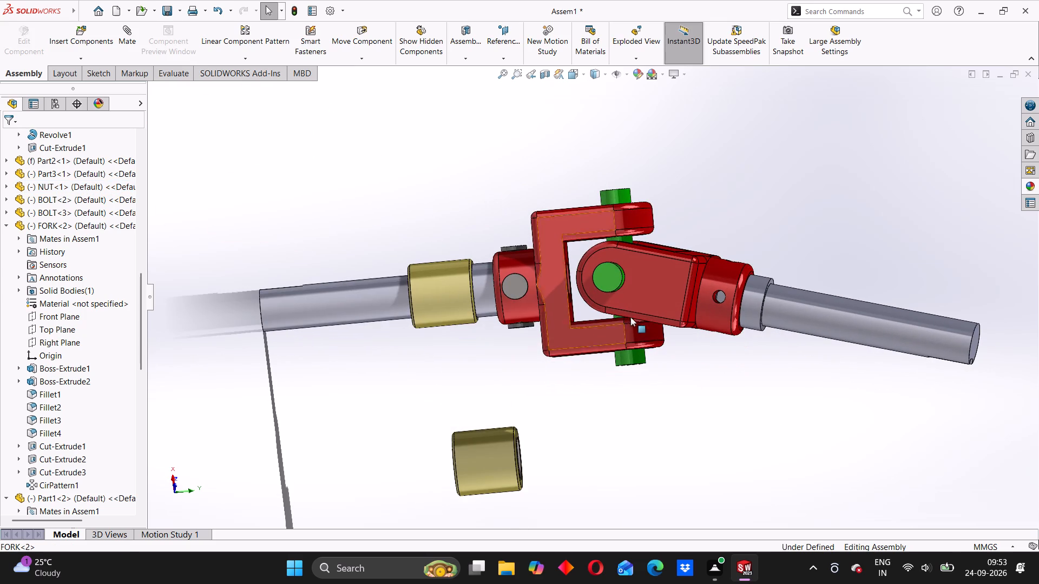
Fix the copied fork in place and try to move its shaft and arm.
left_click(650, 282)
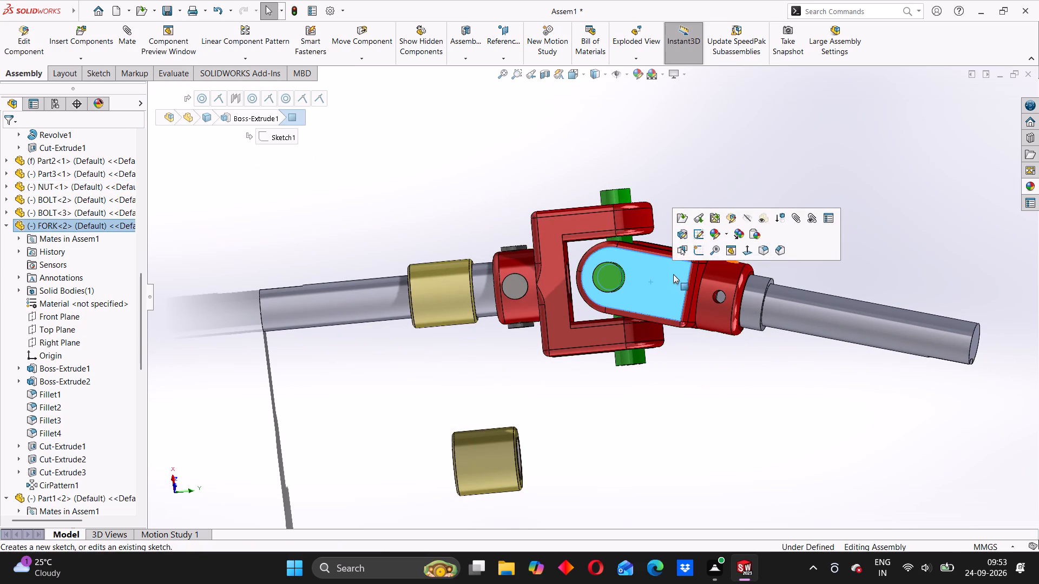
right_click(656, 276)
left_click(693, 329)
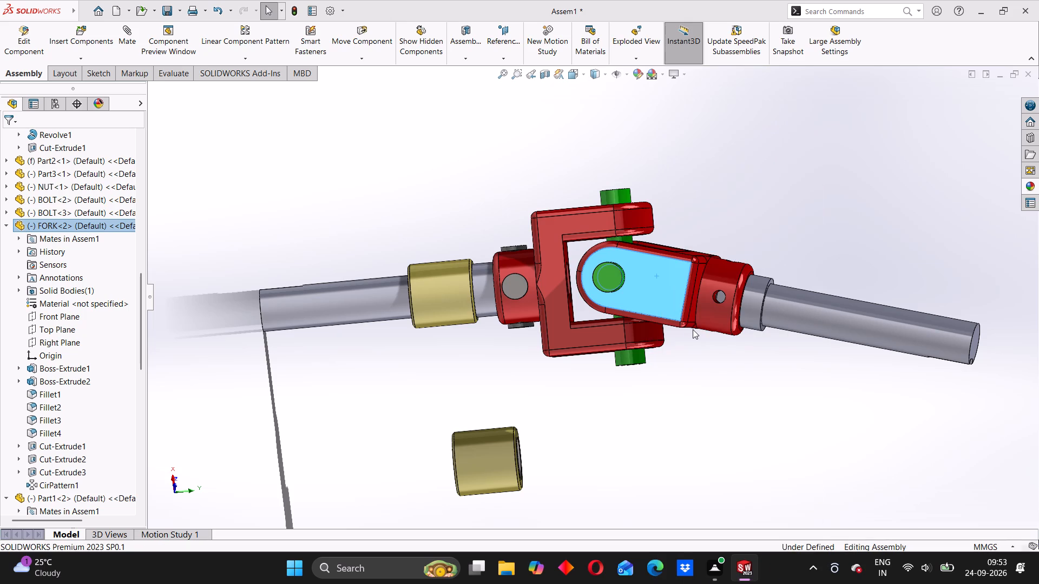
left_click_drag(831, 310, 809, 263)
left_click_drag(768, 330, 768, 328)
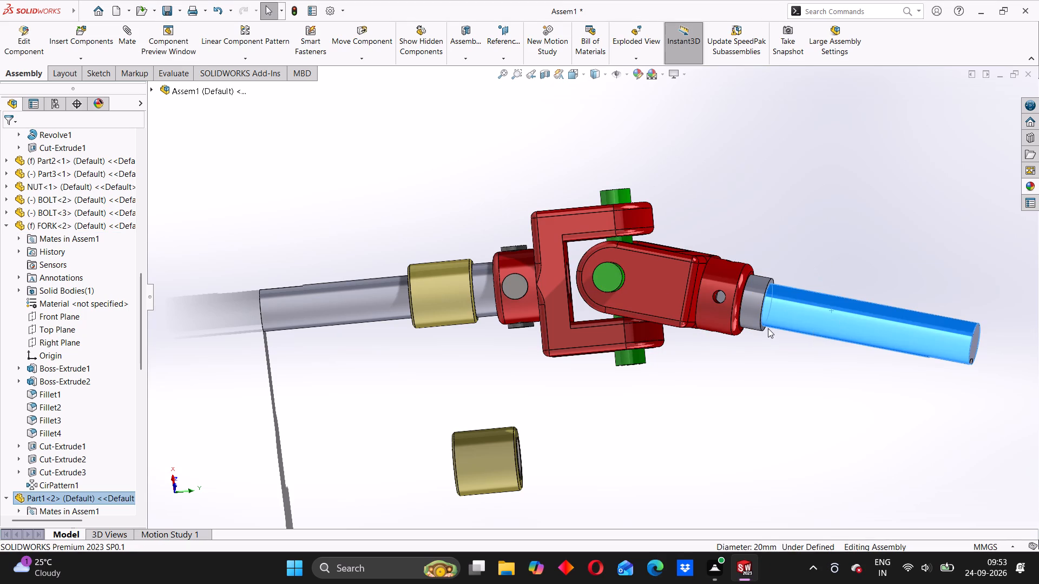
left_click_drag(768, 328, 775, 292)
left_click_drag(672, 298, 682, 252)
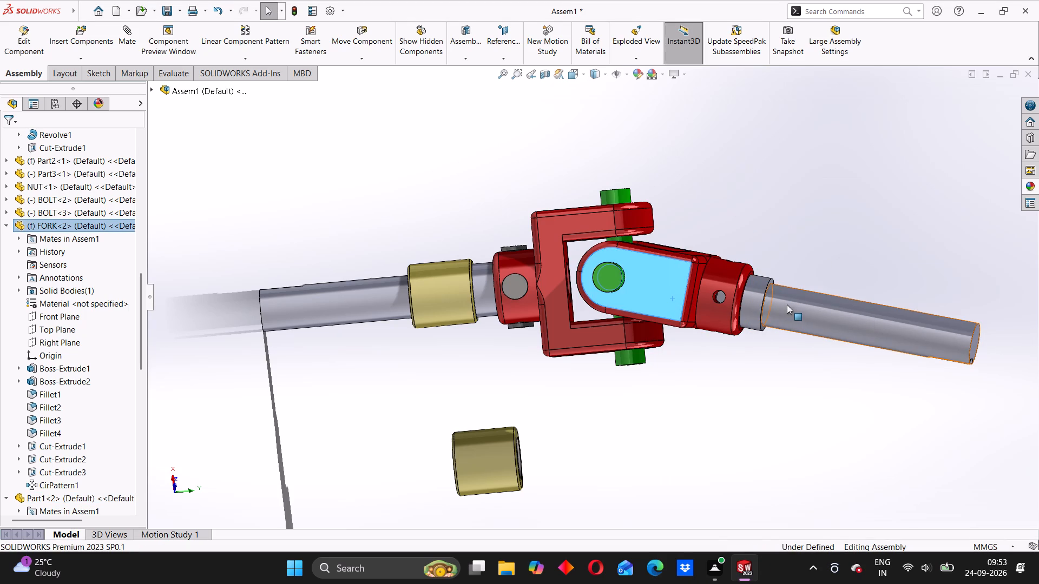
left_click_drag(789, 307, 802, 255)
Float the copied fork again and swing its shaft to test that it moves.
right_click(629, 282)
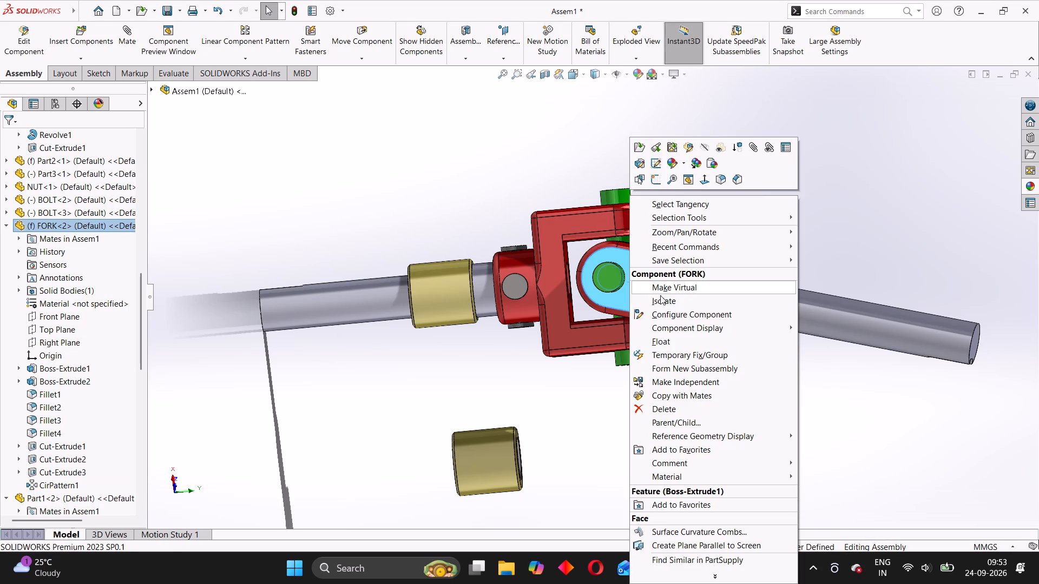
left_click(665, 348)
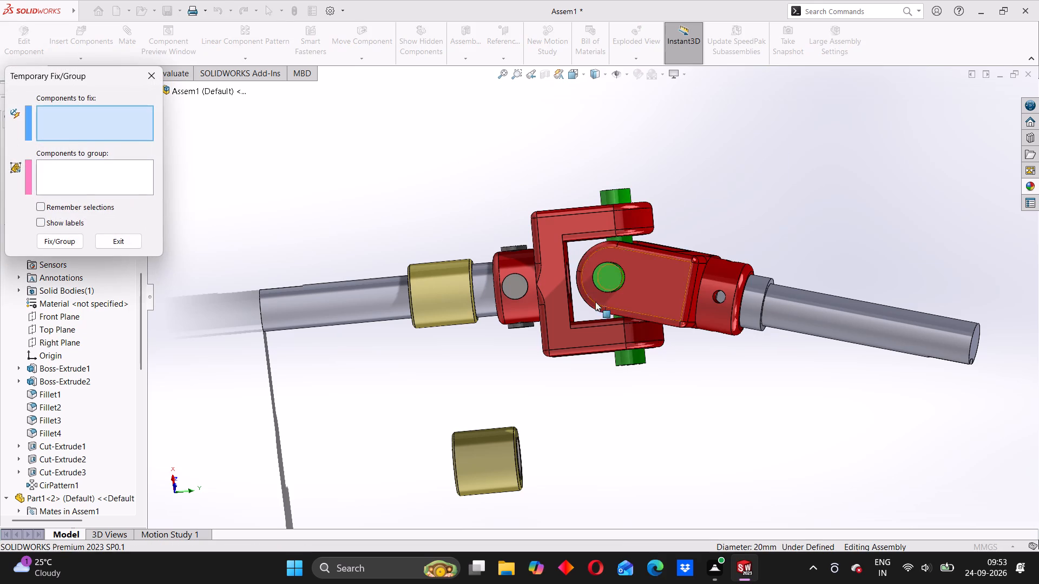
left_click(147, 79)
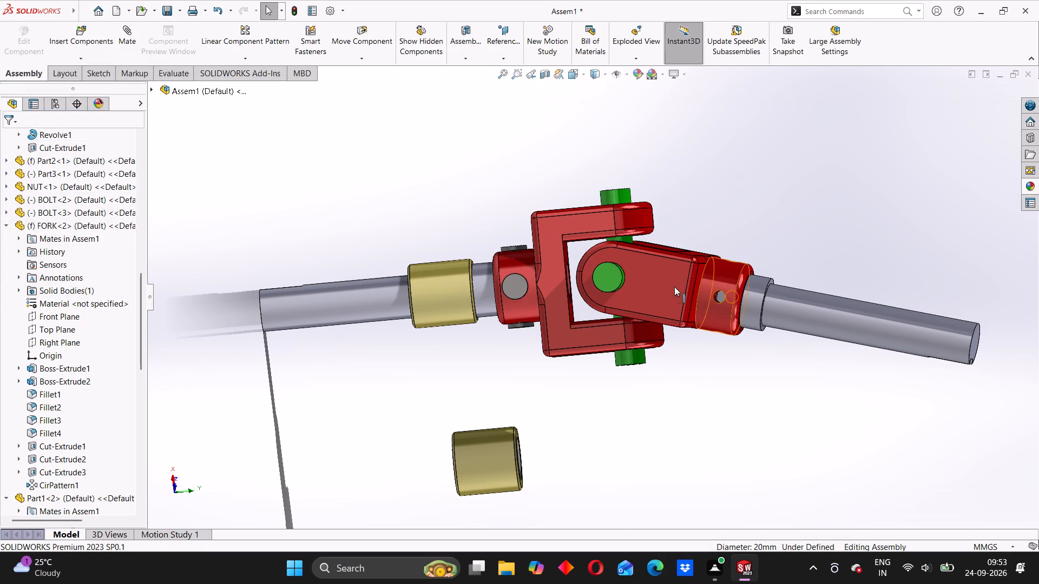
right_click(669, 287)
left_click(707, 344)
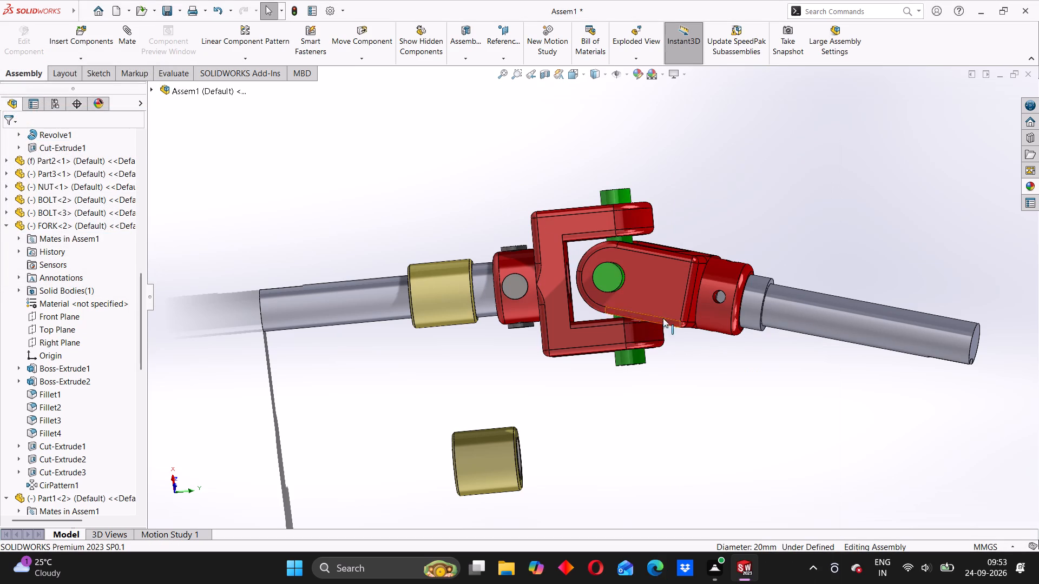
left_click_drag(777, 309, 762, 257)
Mate the loose brass sleeve concentric with the copied shaft, flipping the mate alignment, and slide it along the shaft.
scroll(659, 344, "up", 3)
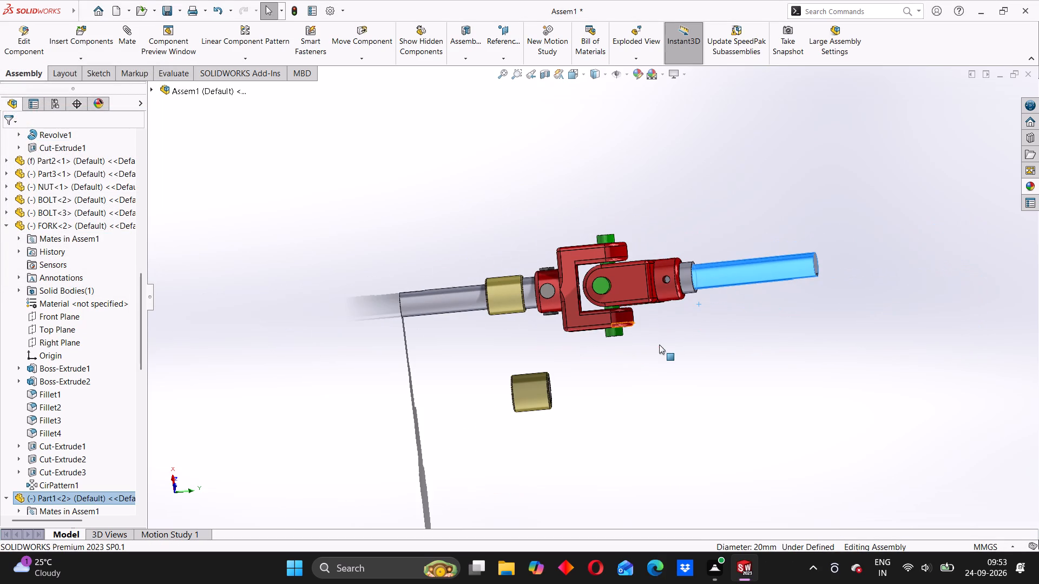
left_click(519, 397)
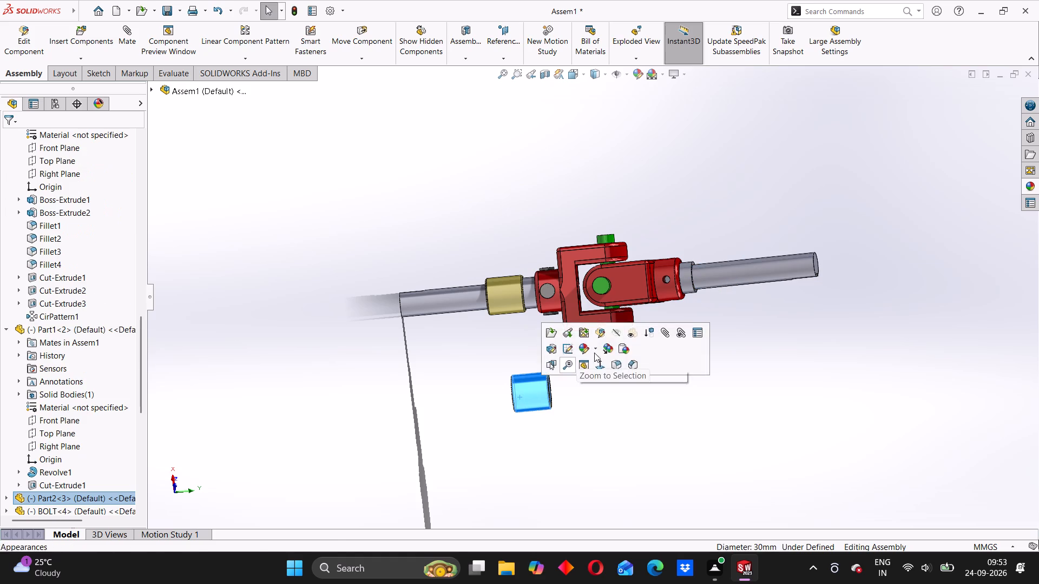
left_click(668, 332)
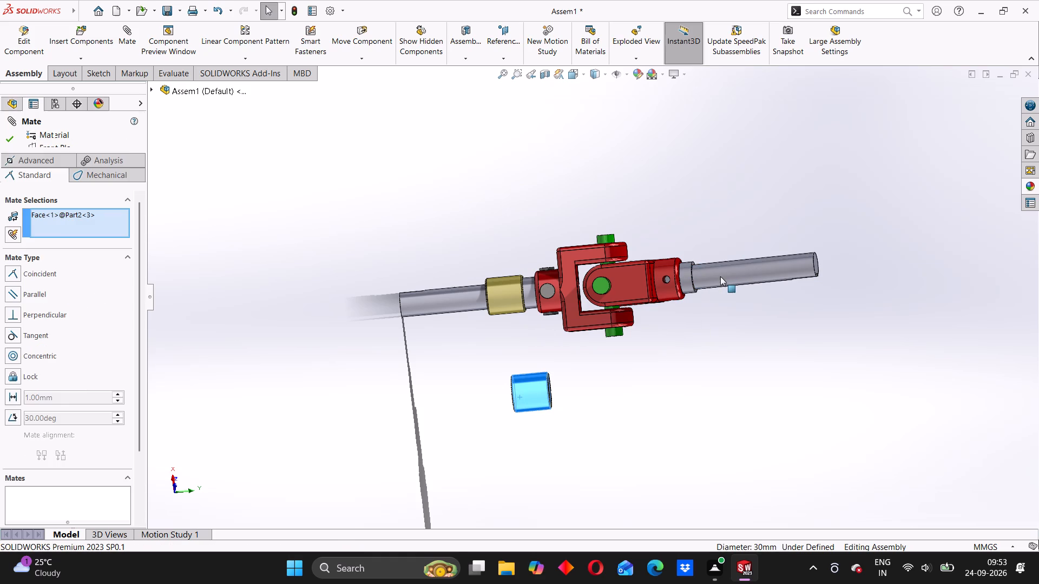
left_click(720, 276)
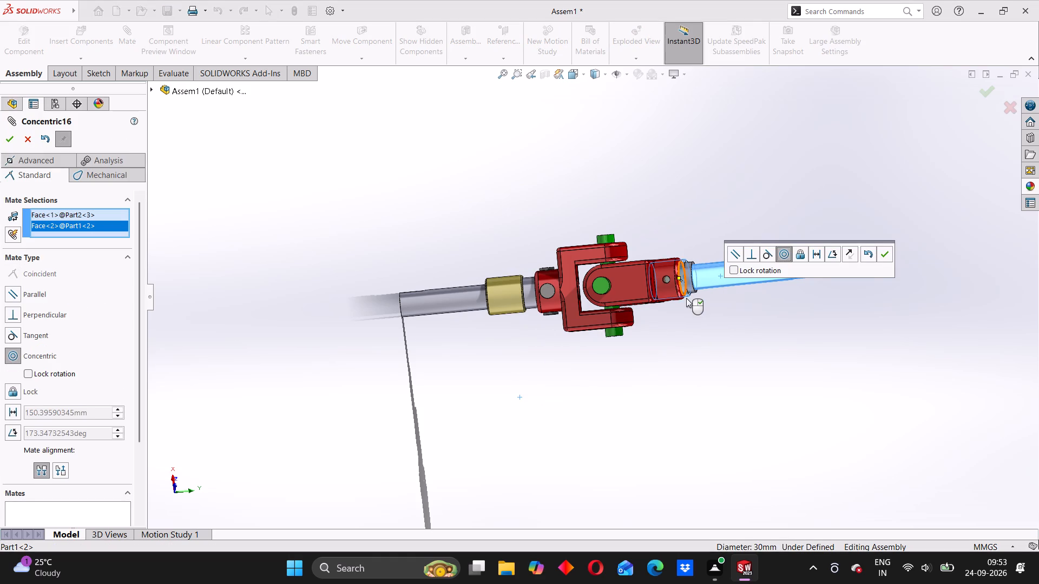
scroll(686, 298, "down", 1)
left_click_drag(654, 266, 671, 266)
scroll(680, 270, "down", 4)
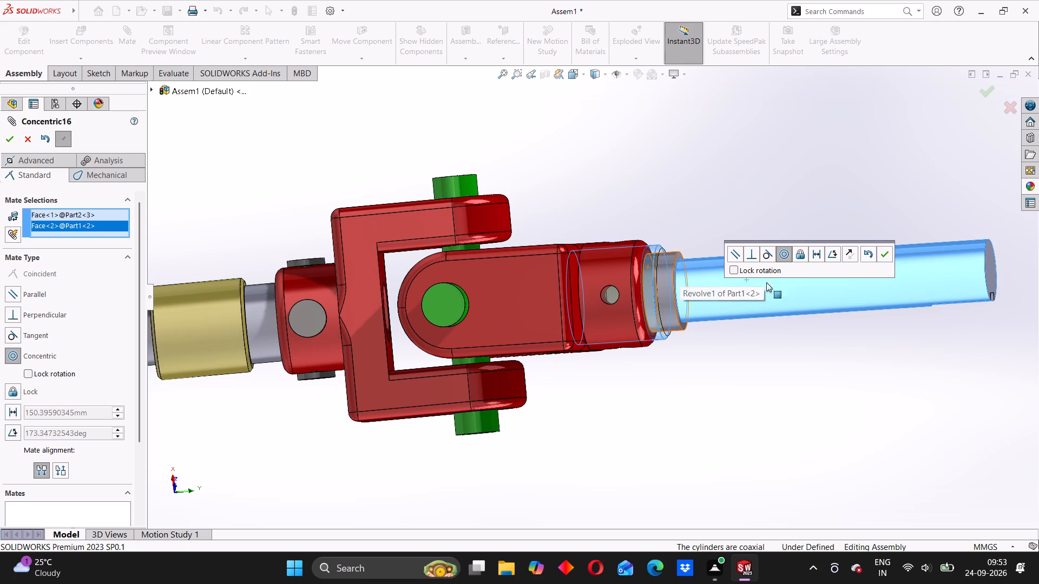
left_click(852, 255)
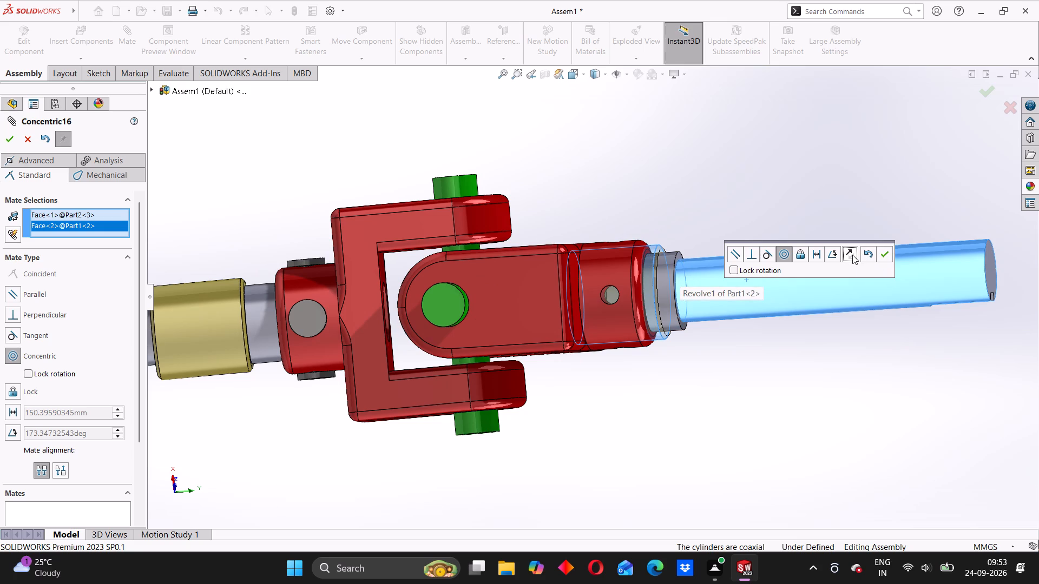
left_click(882, 254)
left_click_drag(707, 269, 750, 271)
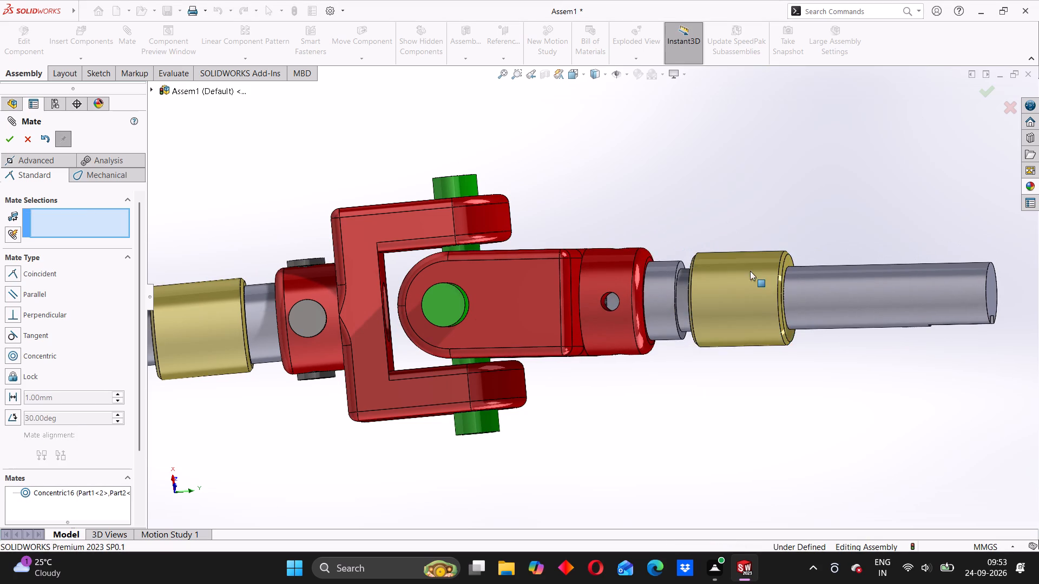
Add a coincident mate between the sleeve's end face and the shoulder face of the copied shaft's collar.
scroll(740, 290, "down", 3)
middle_click_drag(619, 441, 678, 408)
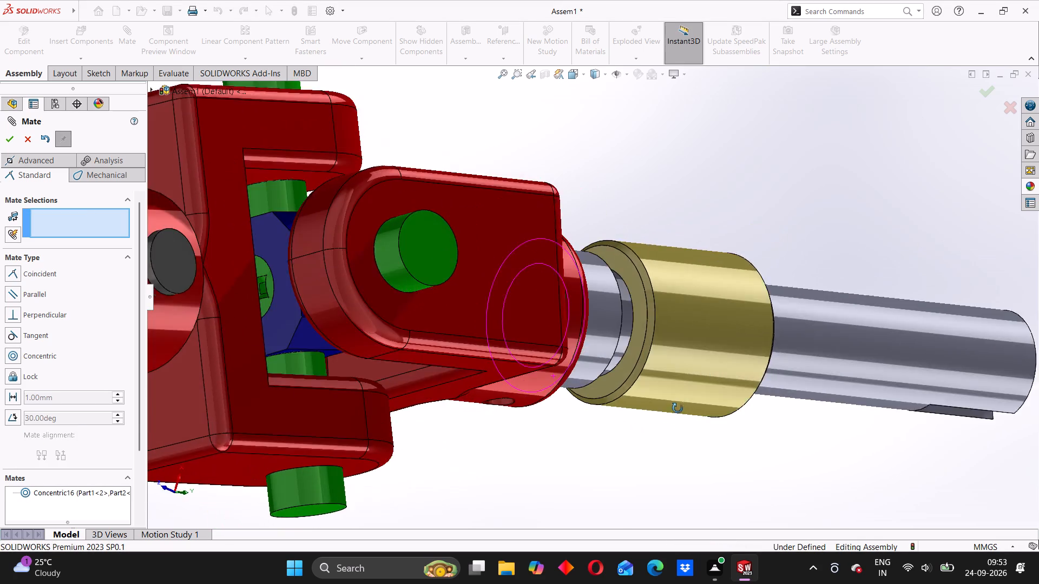
middle_click_drag(678, 408, 671, 412)
left_click(641, 306)
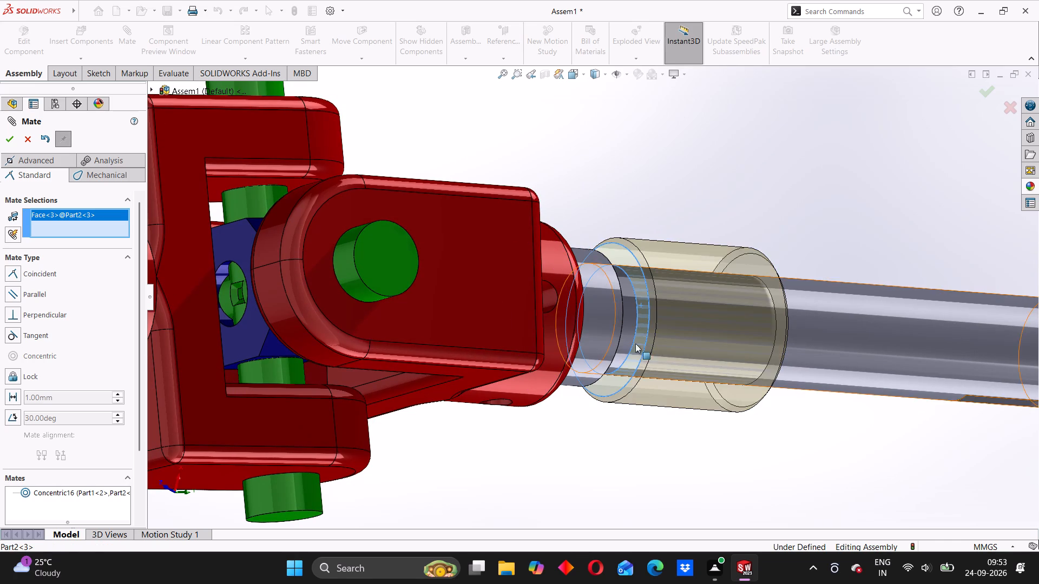
middle_click_drag(636, 440, 545, 453)
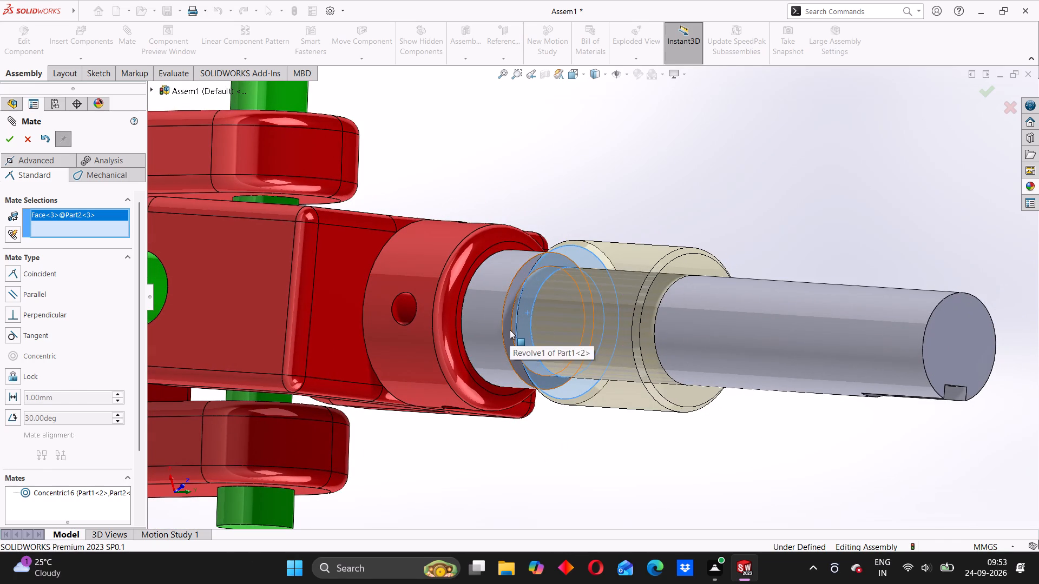
left_click(510, 330)
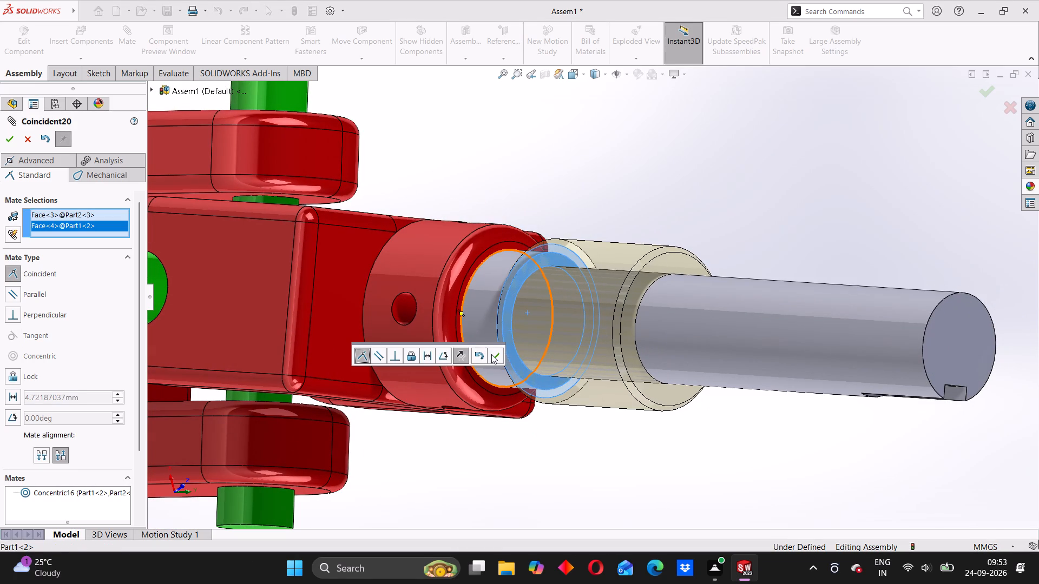
left_click(495, 354)
Close the mate command and fix the sleeve on the copied shaft in place.
scroll(517, 405, "up", 3)
middle_click_drag(519, 405, 574, 386)
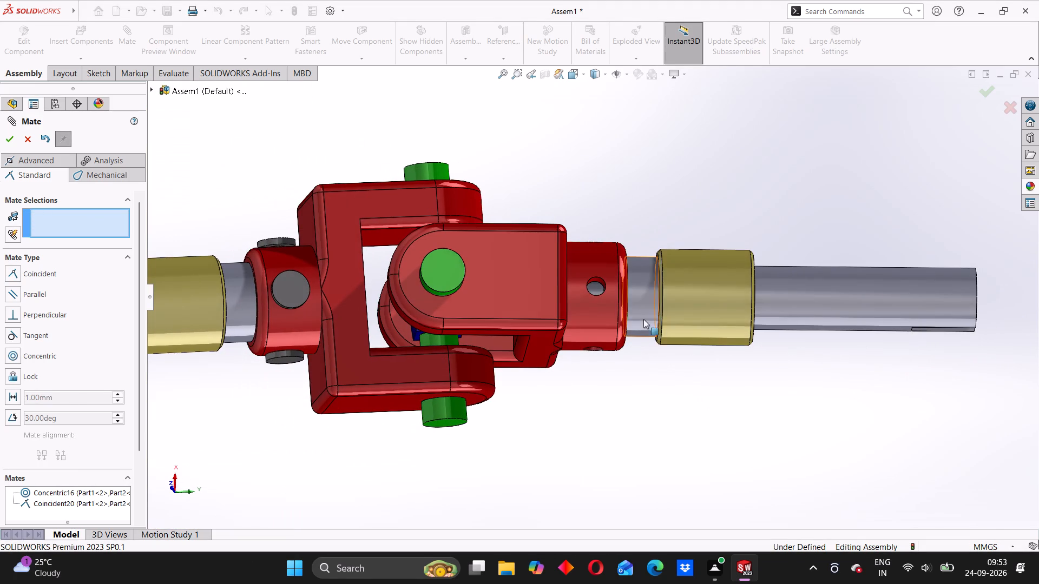
left_click(683, 295)
right_click(684, 289)
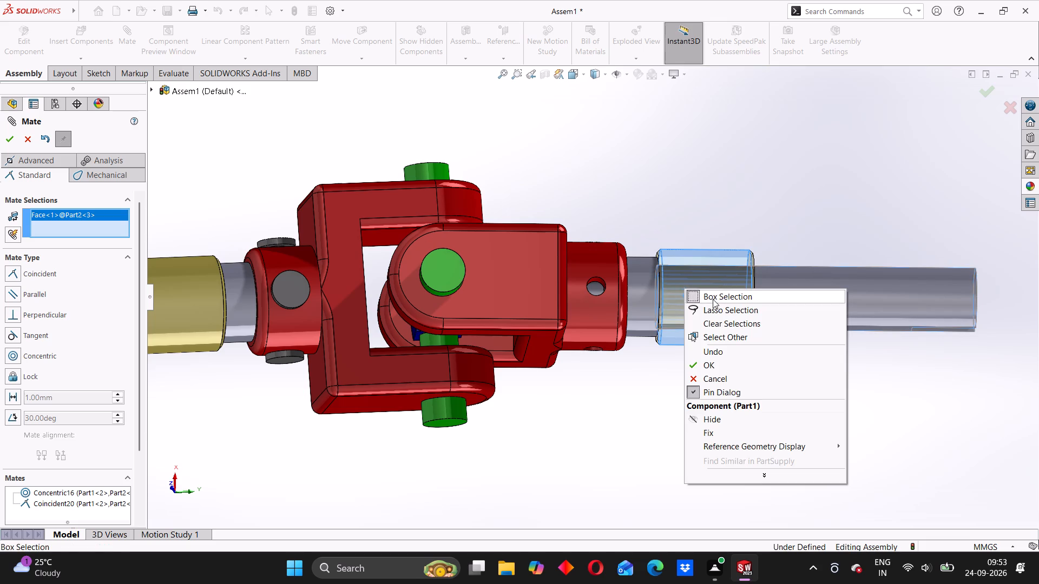
left_click(623, 400)
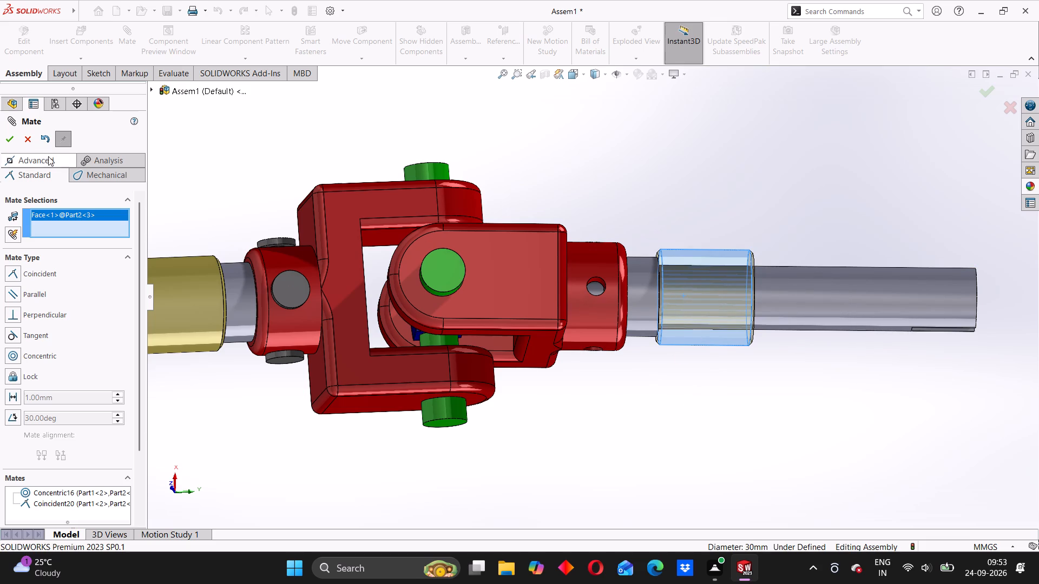
left_click(34, 140)
right_click(690, 277)
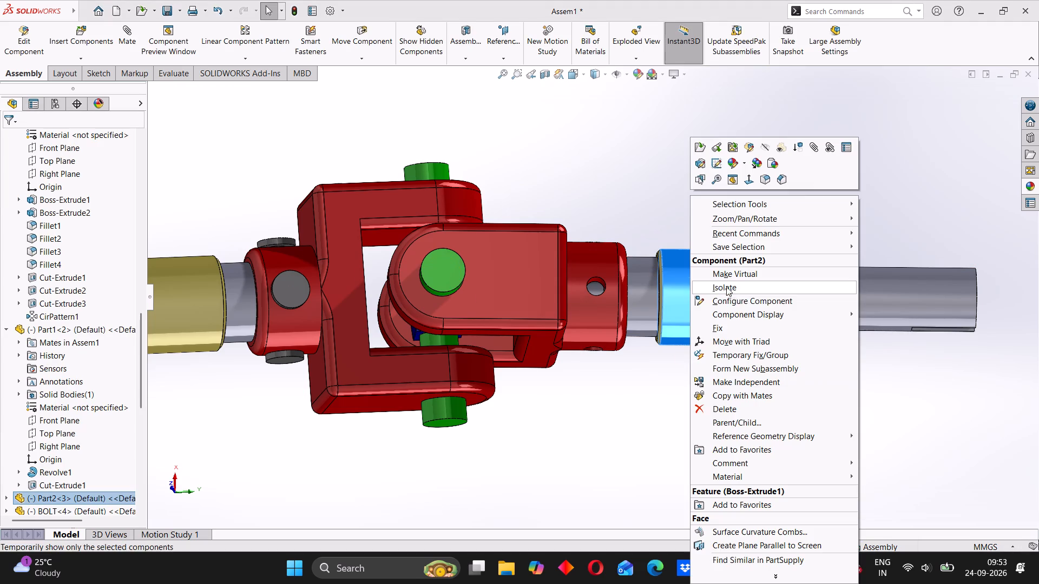
left_click(717, 332)
Turn the joint by the copied shaft and the first fork to check that both halves rotate in their sleeves.
scroll(685, 376, "up", 2)
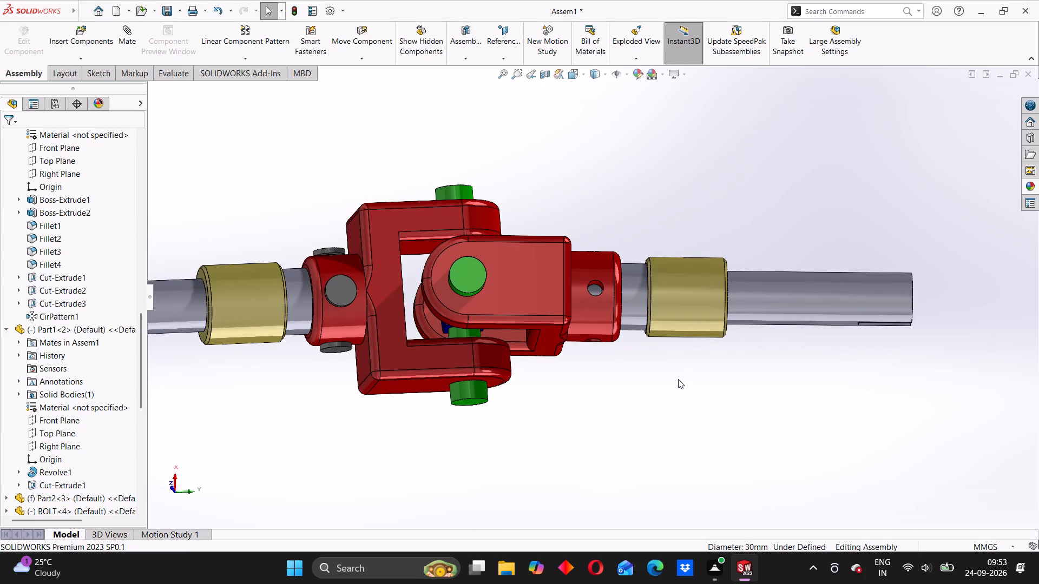
middle_click_drag(678, 380, 643, 391)
left_click_drag(704, 281, 699, 329)
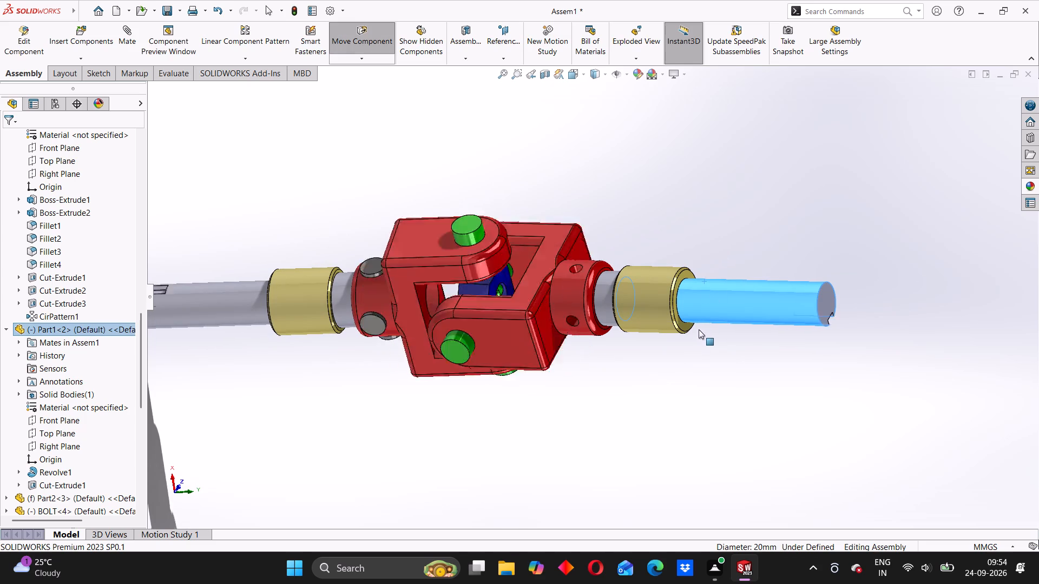
left_click_drag(699, 329, 612, 367)
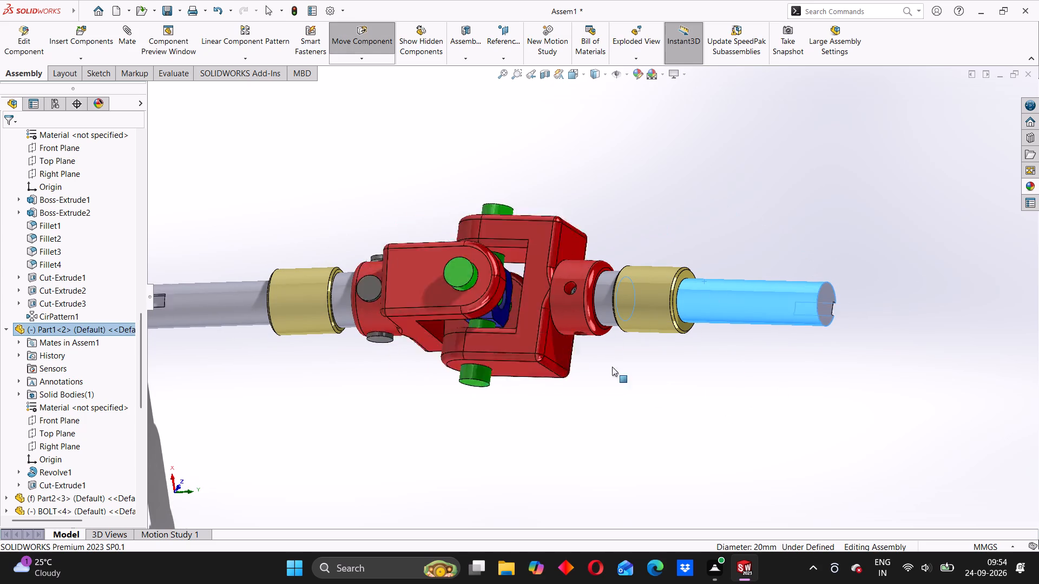
left_click_drag(612, 367, 622, 382)
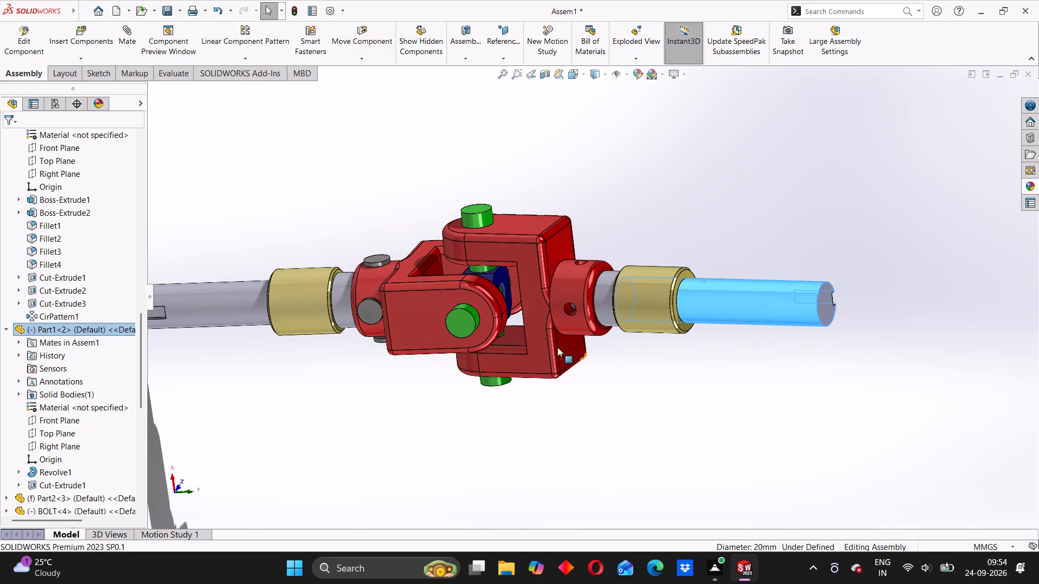
left_click_drag(420, 310, 417, 391)
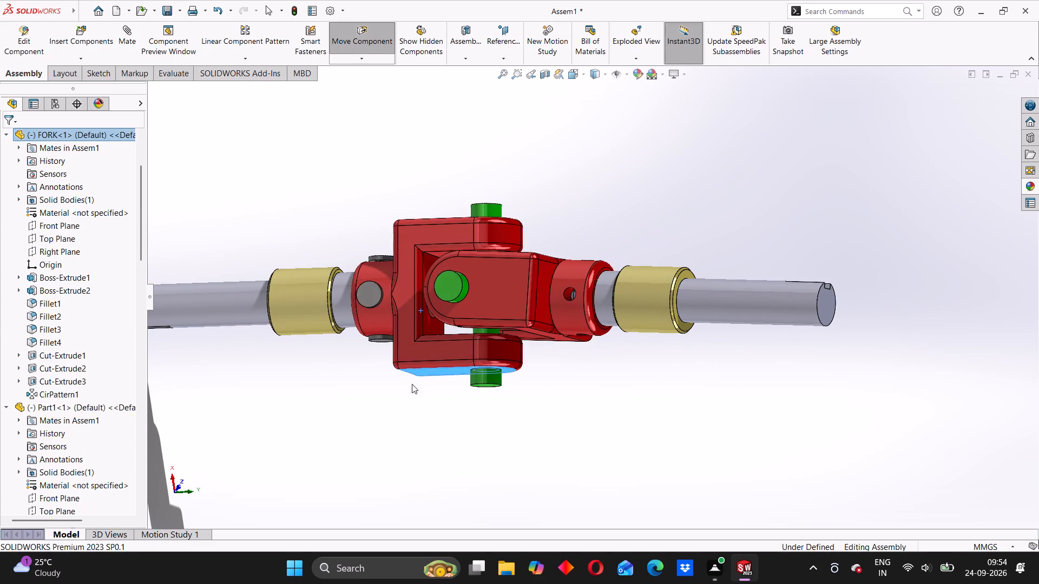
View the whole assembly and turn it by the copied shaft, the copied fork and the first shaft to check its rotation.
scroll(429, 336, "up", 3)
scroll(453, 373, "up", 1)
middle_click_drag(454, 374, 515, 377)
left_click_drag(661, 300, 653, 297)
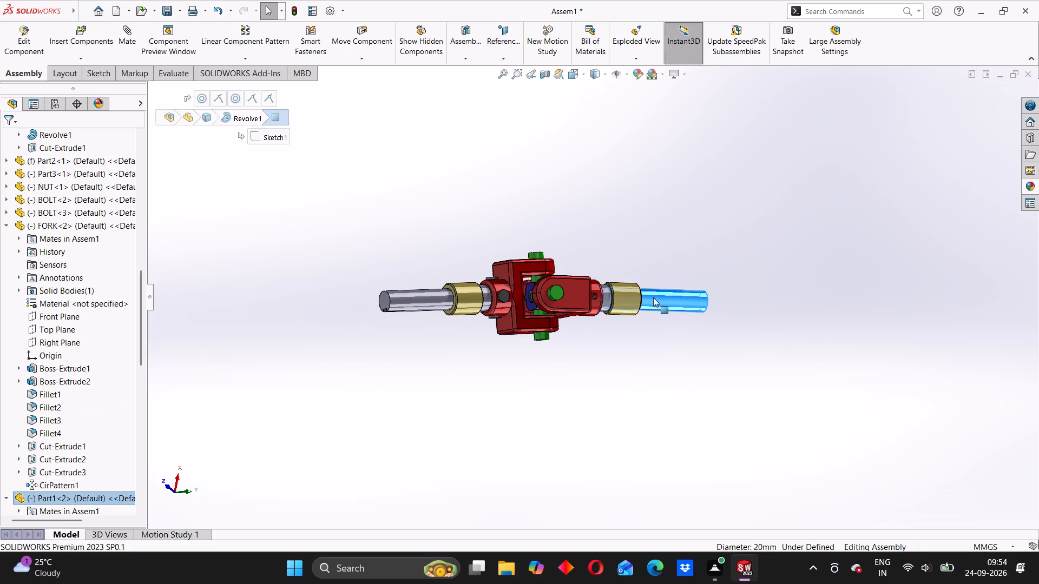
left_click_drag(653, 297, 591, 315)
left_click_drag(560, 276, 565, 362)
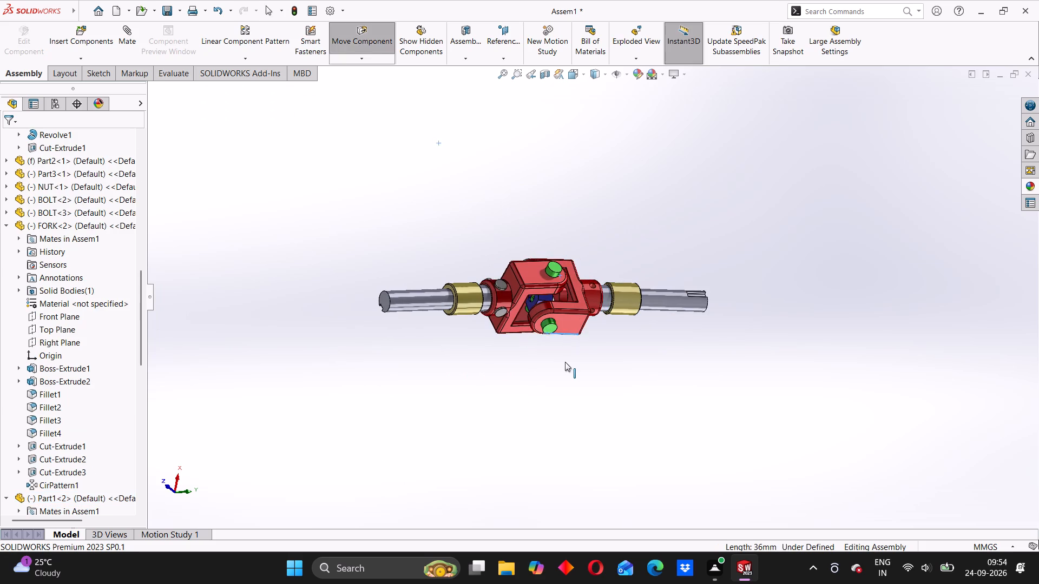
scroll(563, 362, "up", 2)
left_click_drag(459, 301, 518, 341)
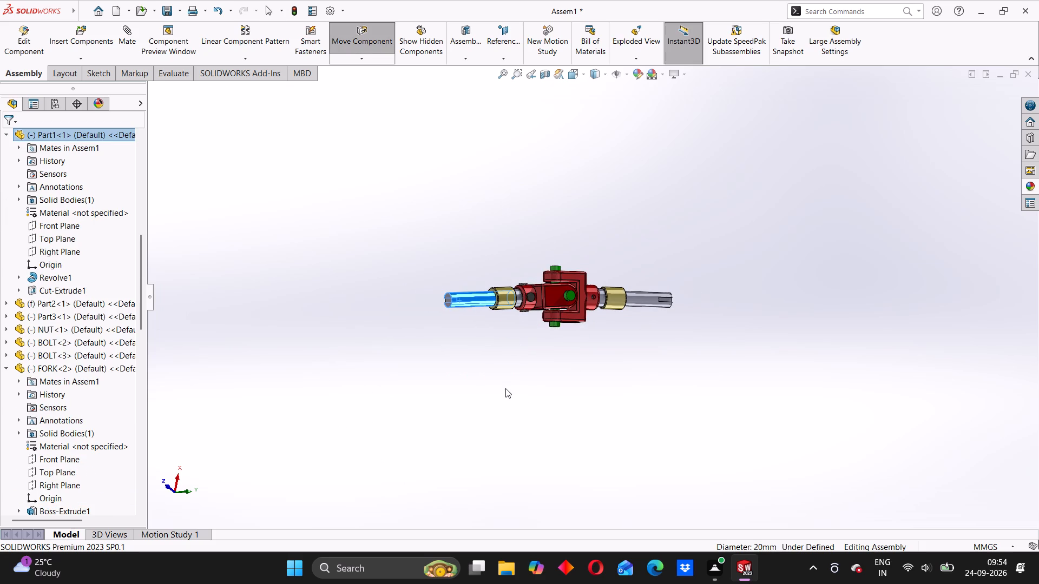
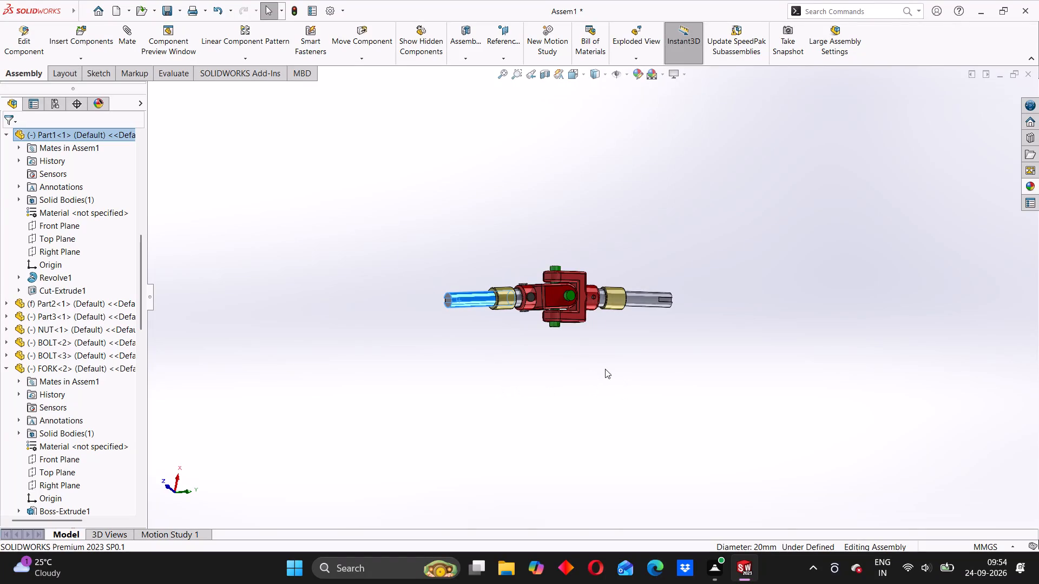
Copy one of the pins in the first fork's hub and place the copy in free space beside the copied fork's hub.
middle_click_drag(599, 370, 508, 389)
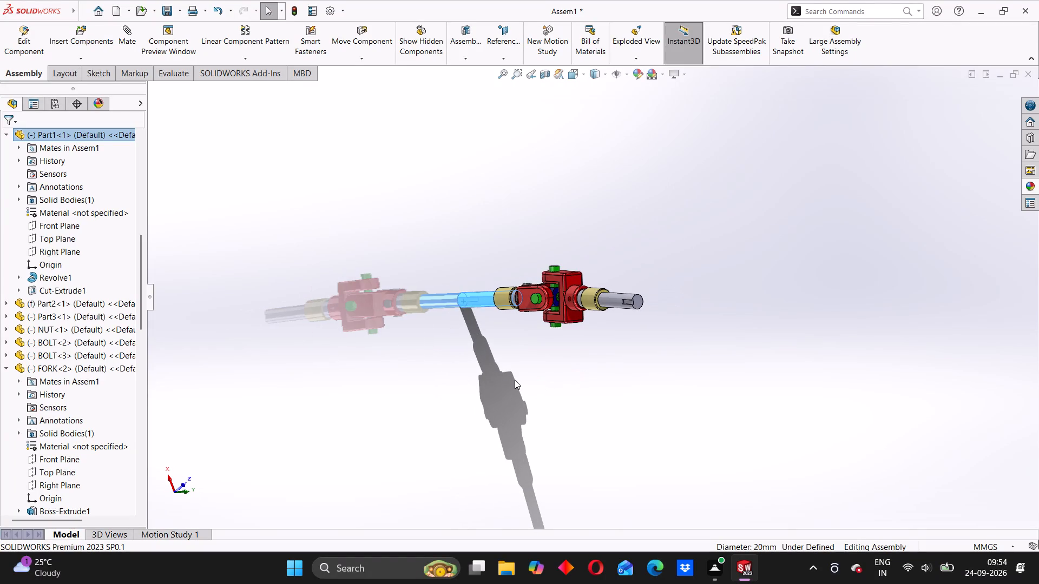
scroll(560, 317, "down", 5)
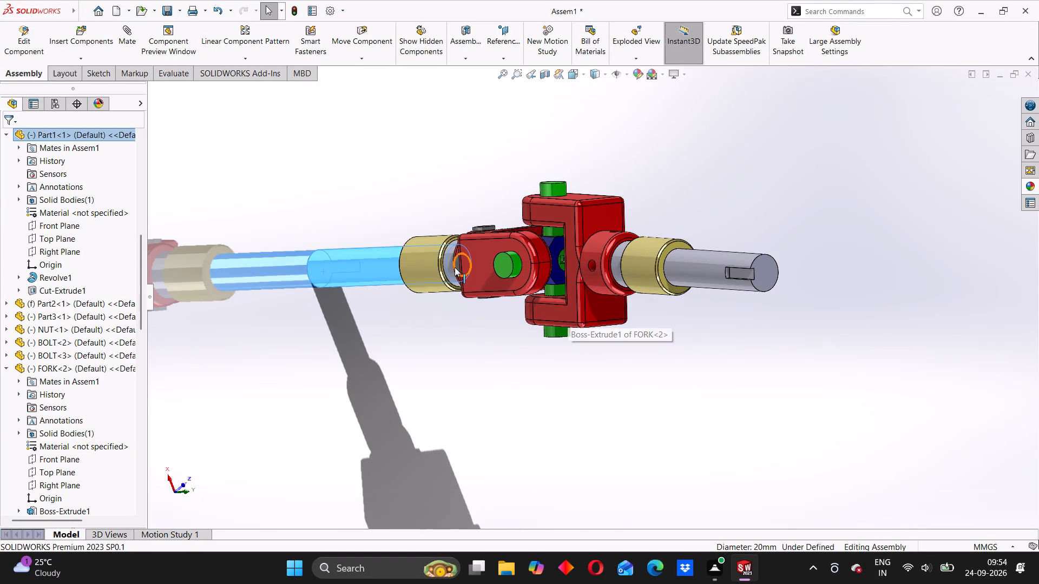
middle_click_drag(458, 333, 469, 421)
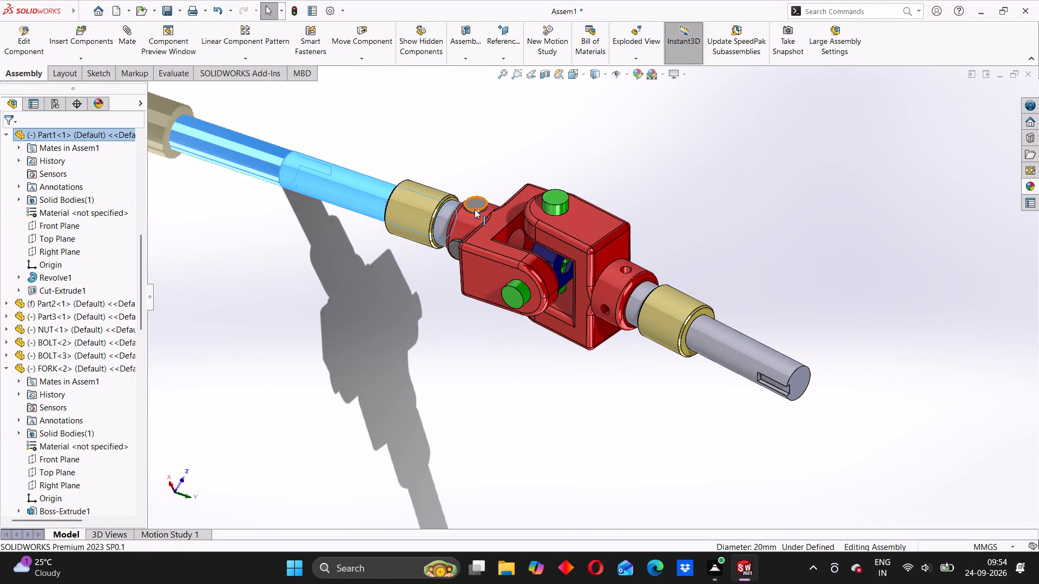
left_click_drag(477, 201, 642, 371, "ctrl")
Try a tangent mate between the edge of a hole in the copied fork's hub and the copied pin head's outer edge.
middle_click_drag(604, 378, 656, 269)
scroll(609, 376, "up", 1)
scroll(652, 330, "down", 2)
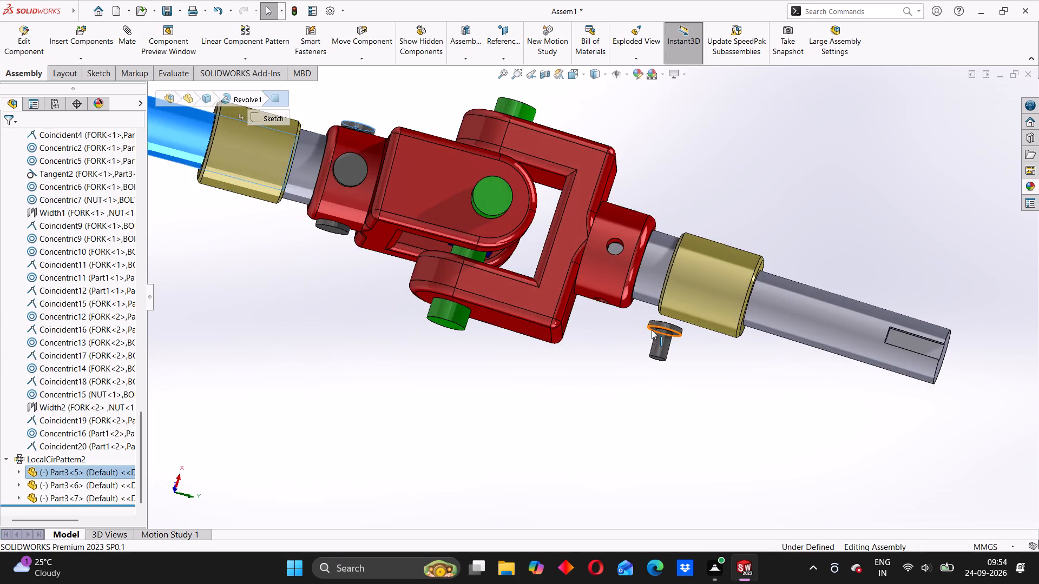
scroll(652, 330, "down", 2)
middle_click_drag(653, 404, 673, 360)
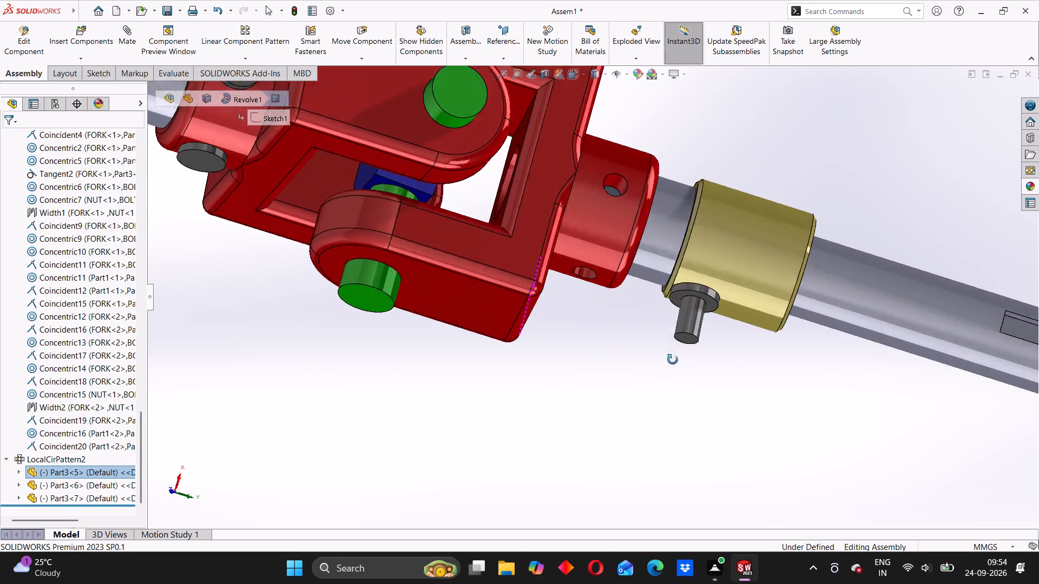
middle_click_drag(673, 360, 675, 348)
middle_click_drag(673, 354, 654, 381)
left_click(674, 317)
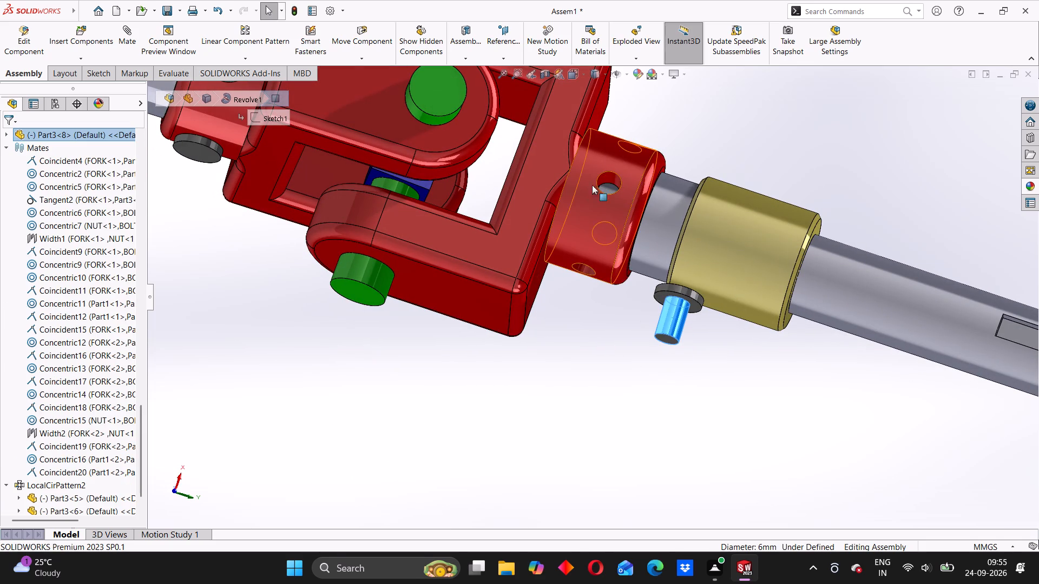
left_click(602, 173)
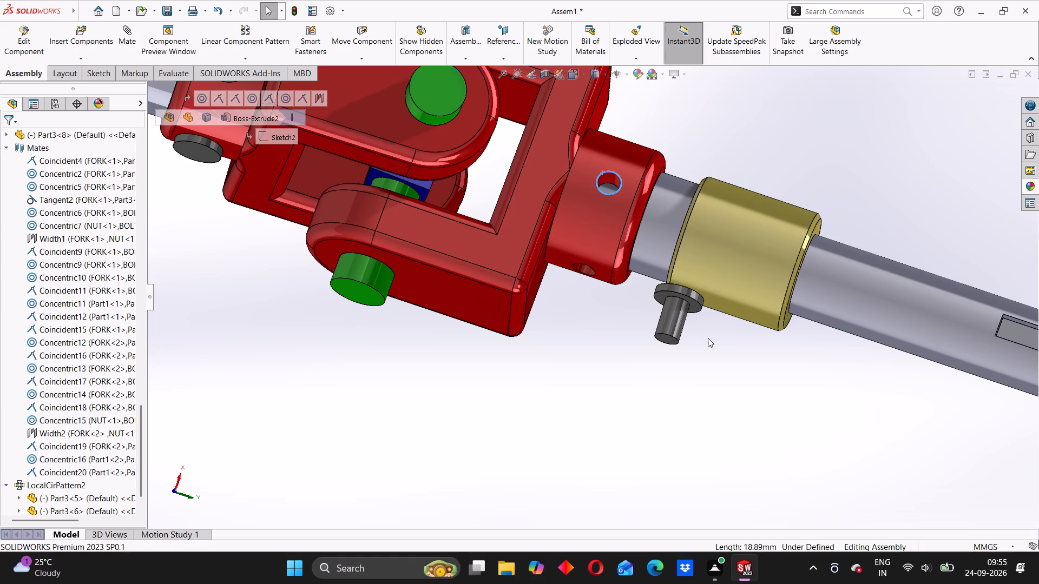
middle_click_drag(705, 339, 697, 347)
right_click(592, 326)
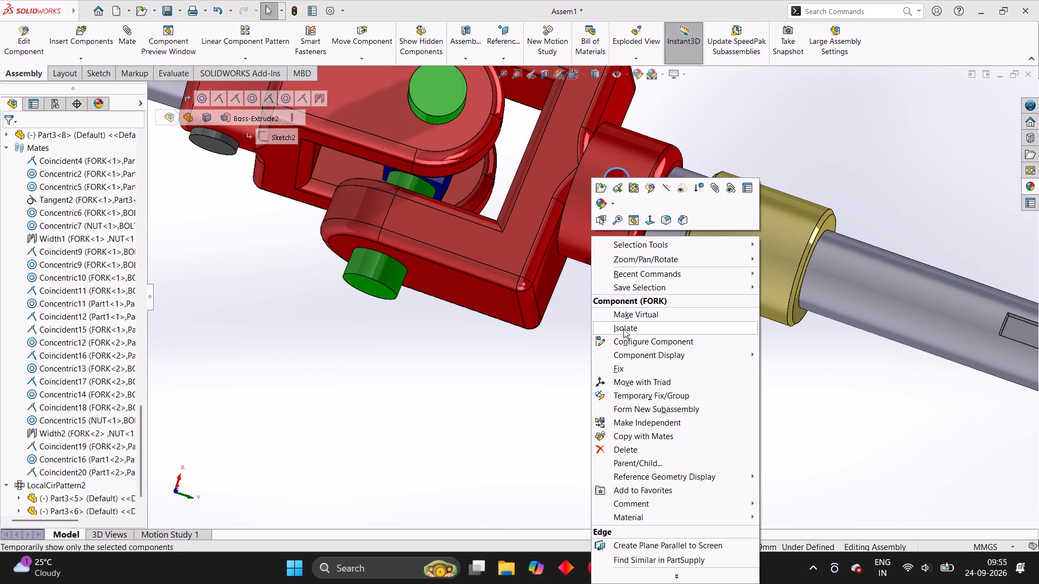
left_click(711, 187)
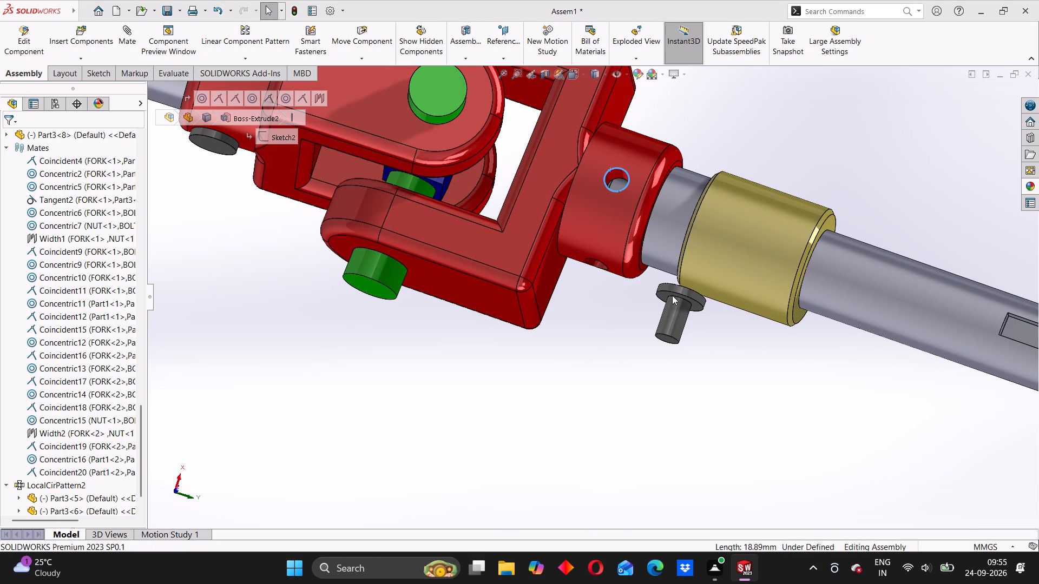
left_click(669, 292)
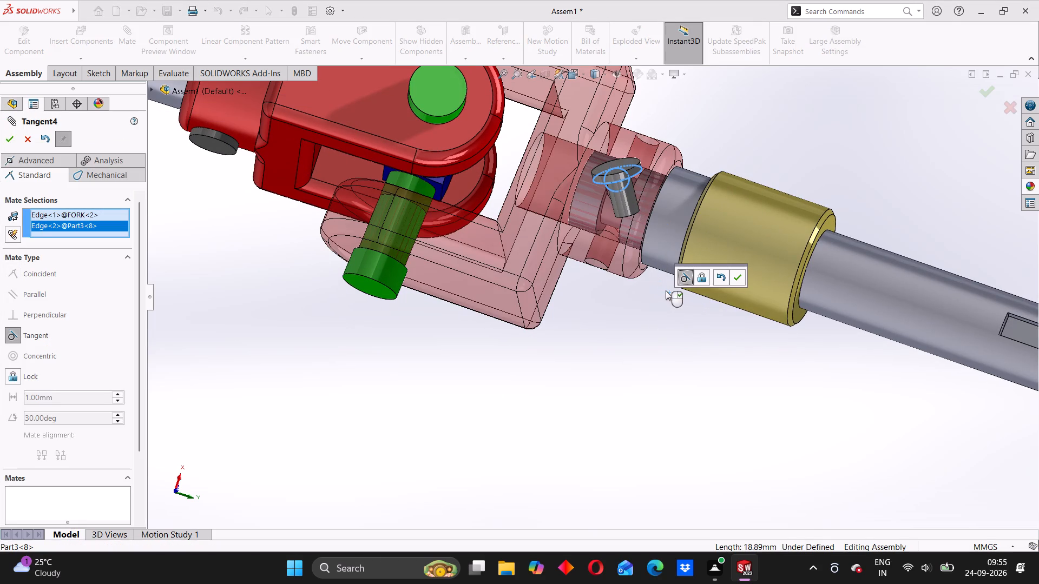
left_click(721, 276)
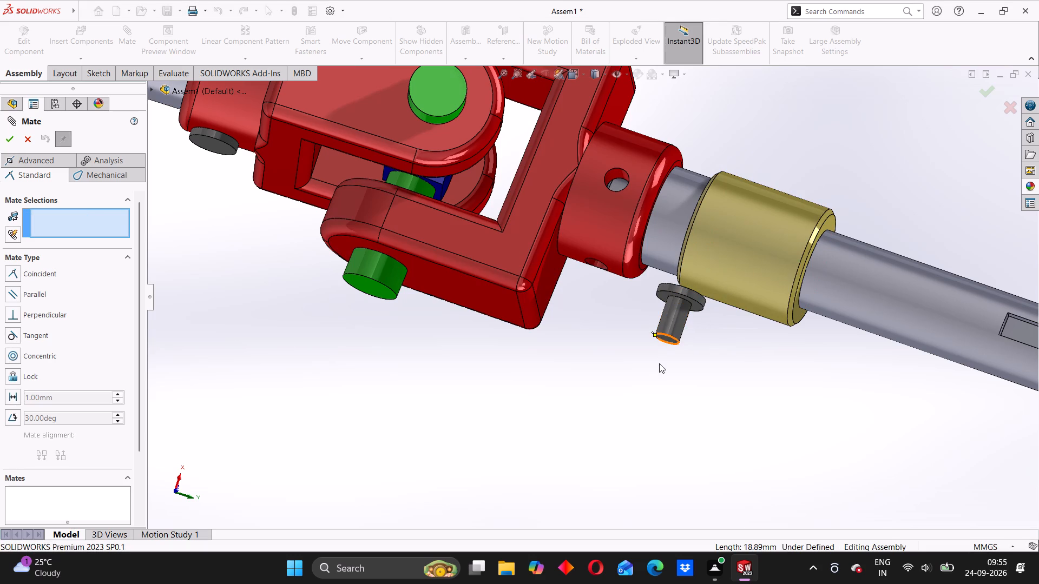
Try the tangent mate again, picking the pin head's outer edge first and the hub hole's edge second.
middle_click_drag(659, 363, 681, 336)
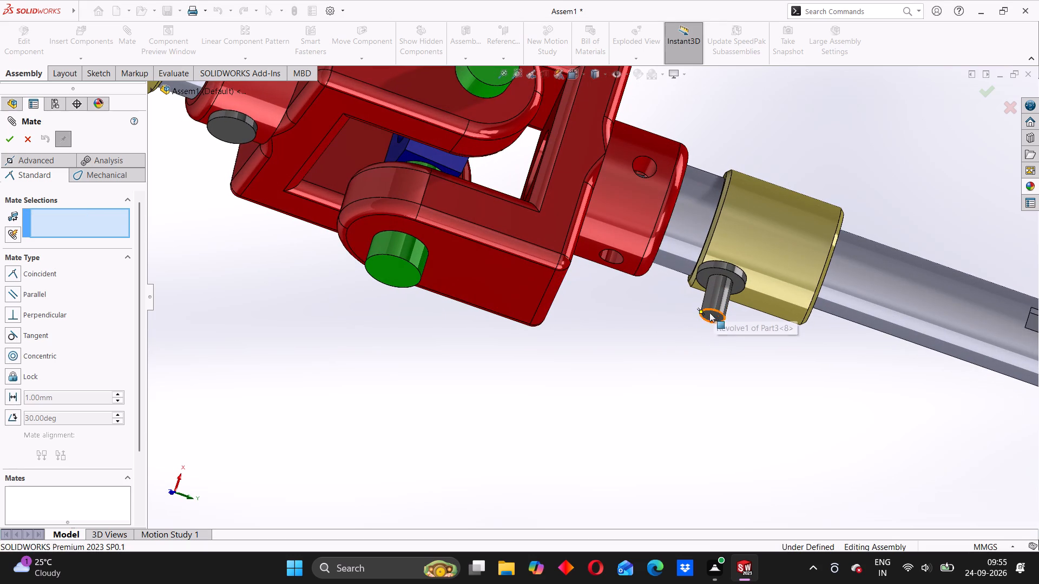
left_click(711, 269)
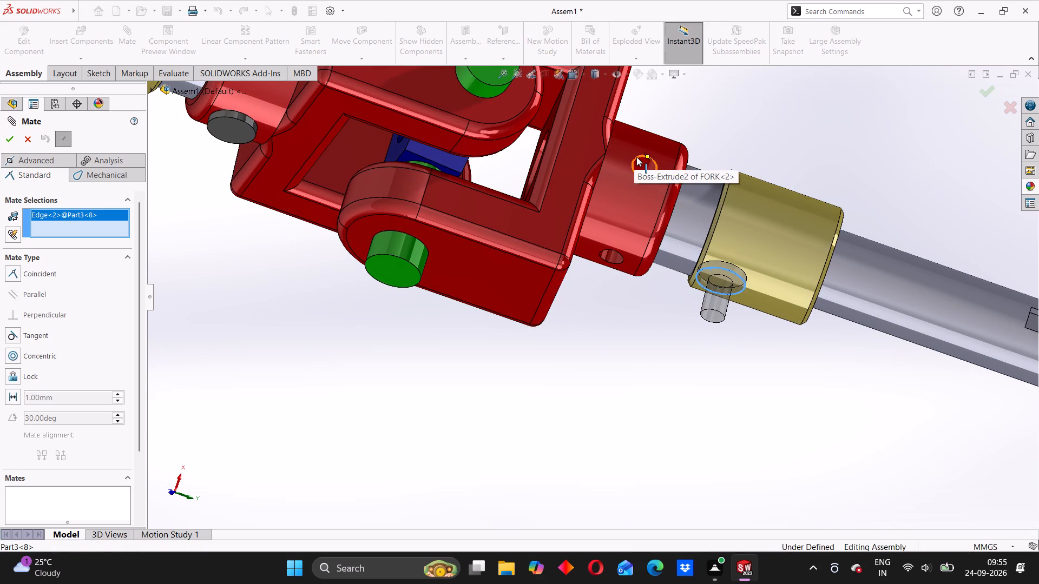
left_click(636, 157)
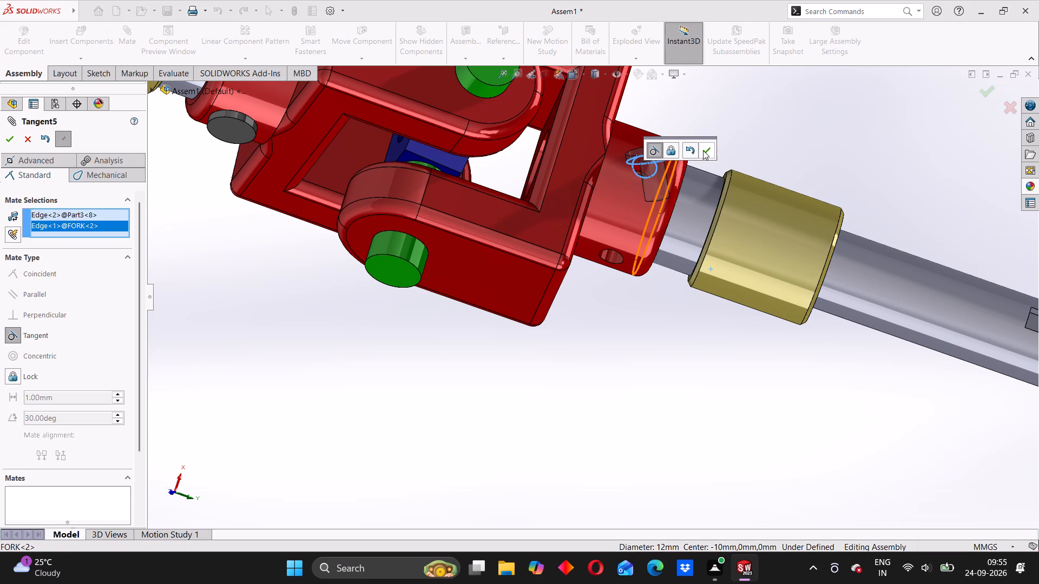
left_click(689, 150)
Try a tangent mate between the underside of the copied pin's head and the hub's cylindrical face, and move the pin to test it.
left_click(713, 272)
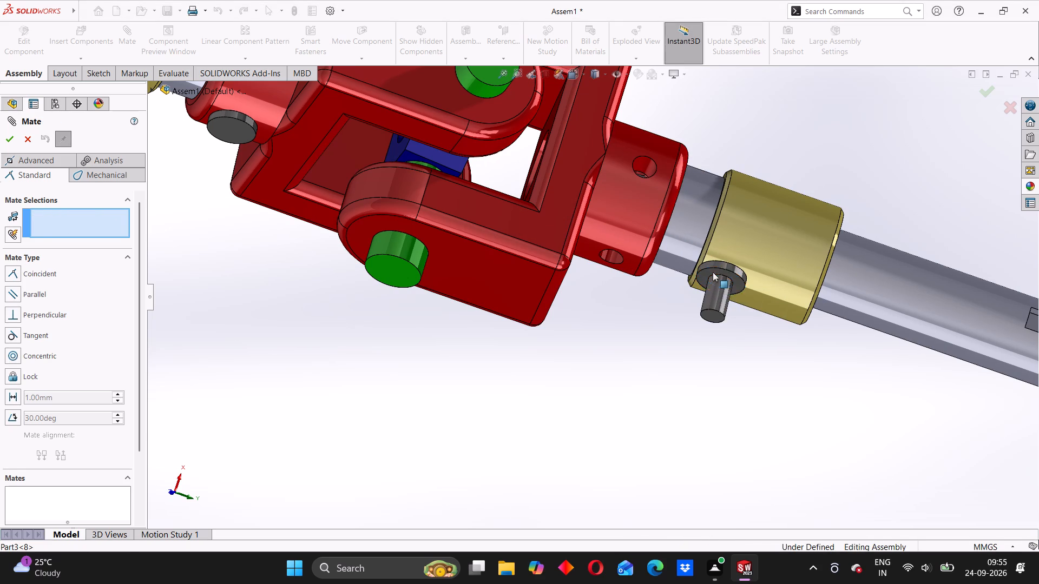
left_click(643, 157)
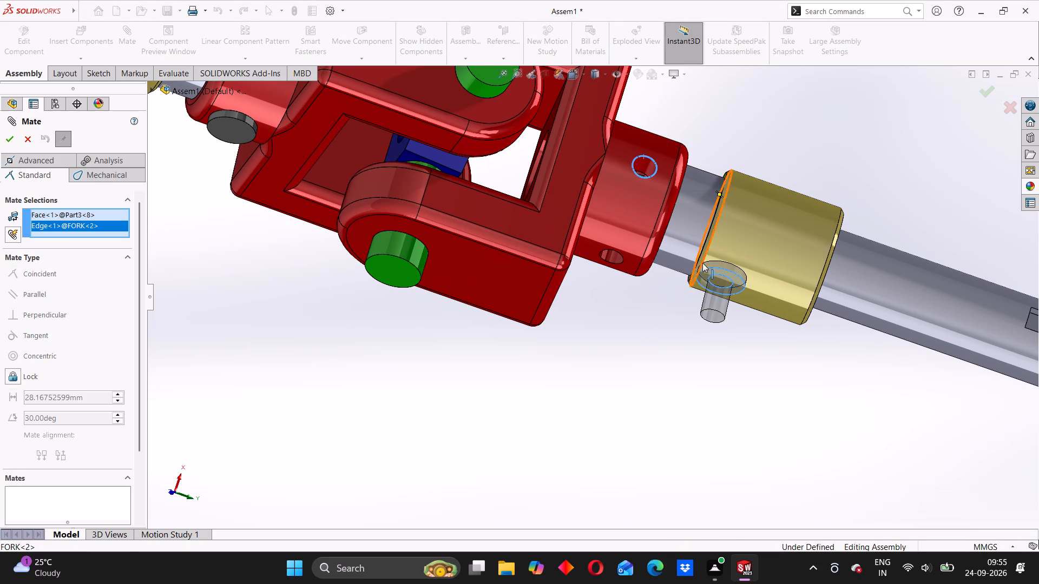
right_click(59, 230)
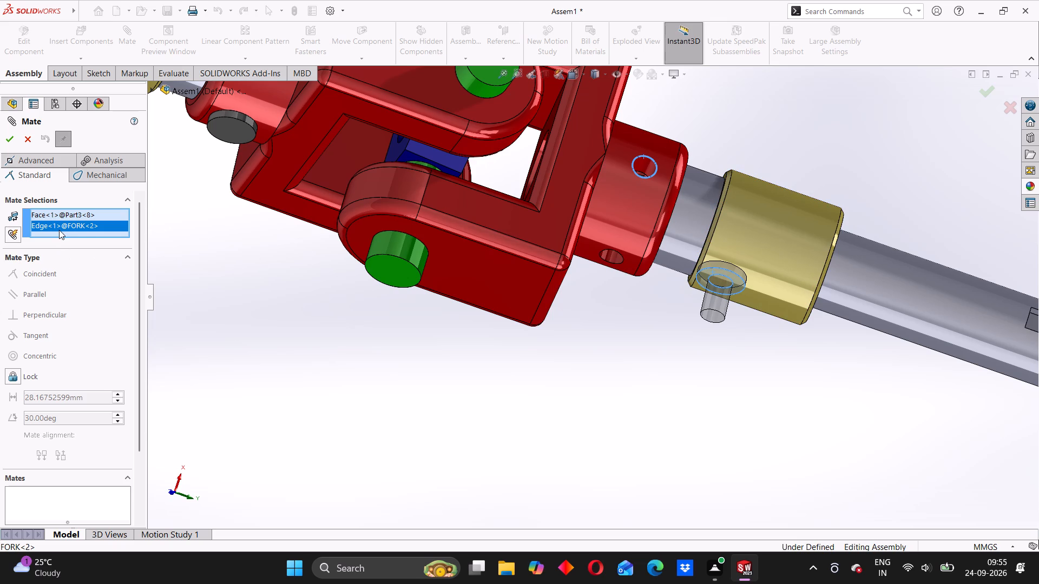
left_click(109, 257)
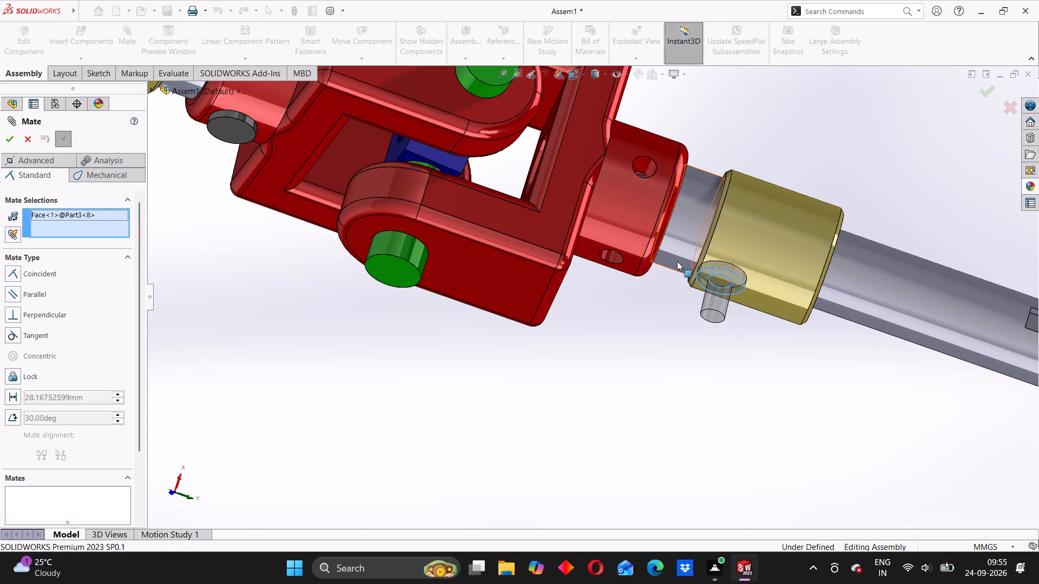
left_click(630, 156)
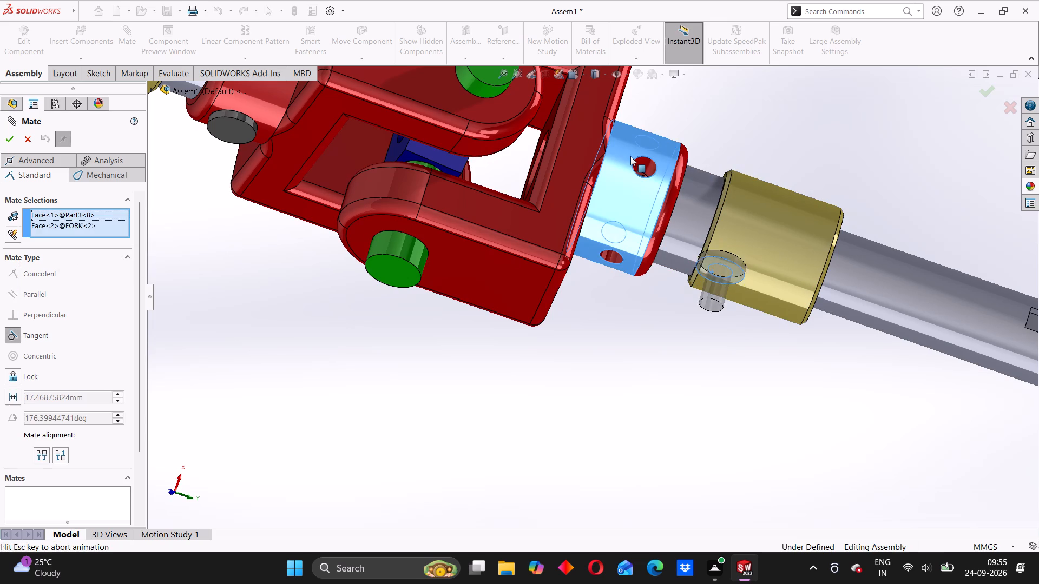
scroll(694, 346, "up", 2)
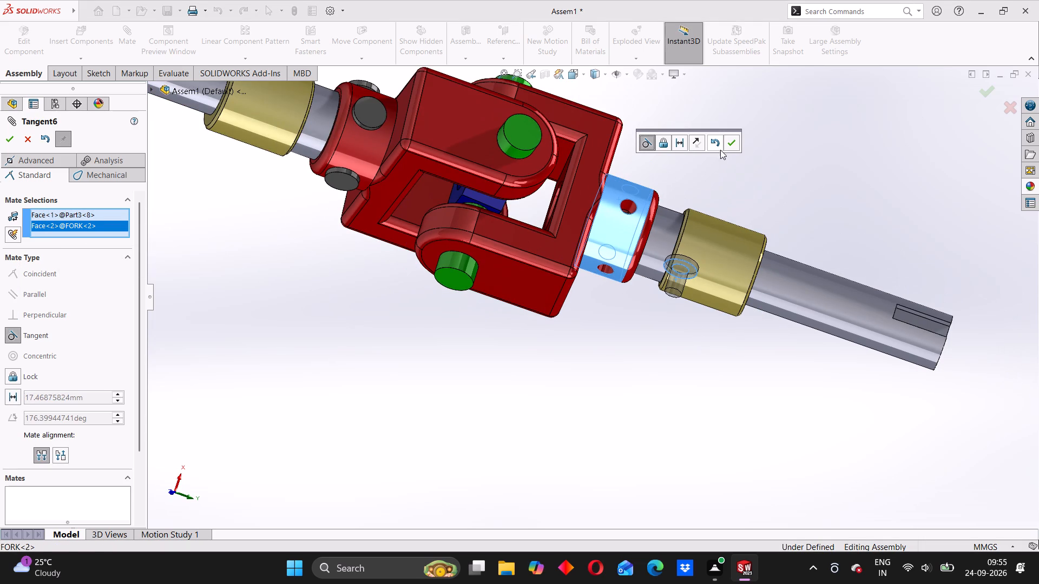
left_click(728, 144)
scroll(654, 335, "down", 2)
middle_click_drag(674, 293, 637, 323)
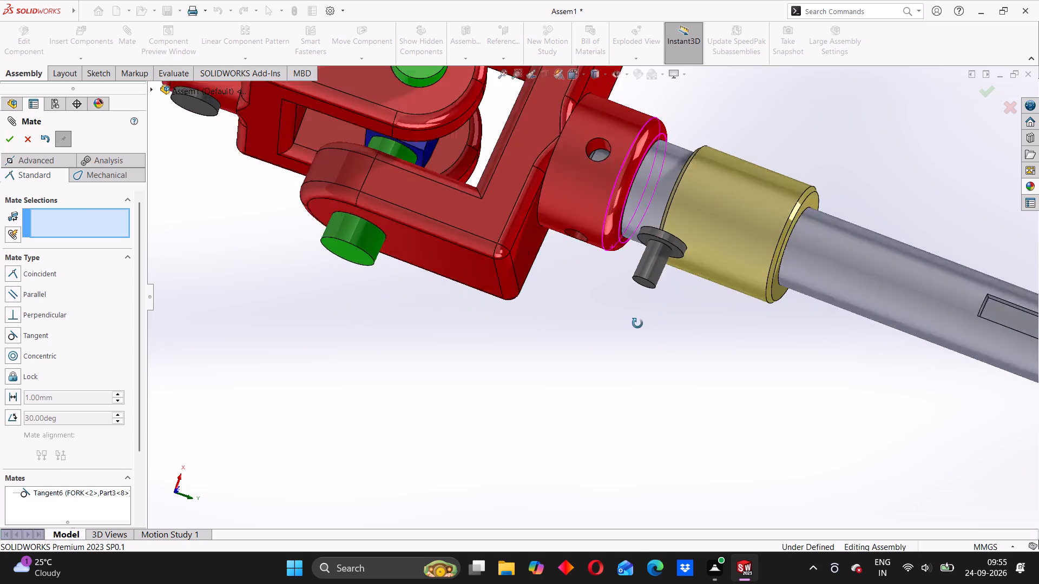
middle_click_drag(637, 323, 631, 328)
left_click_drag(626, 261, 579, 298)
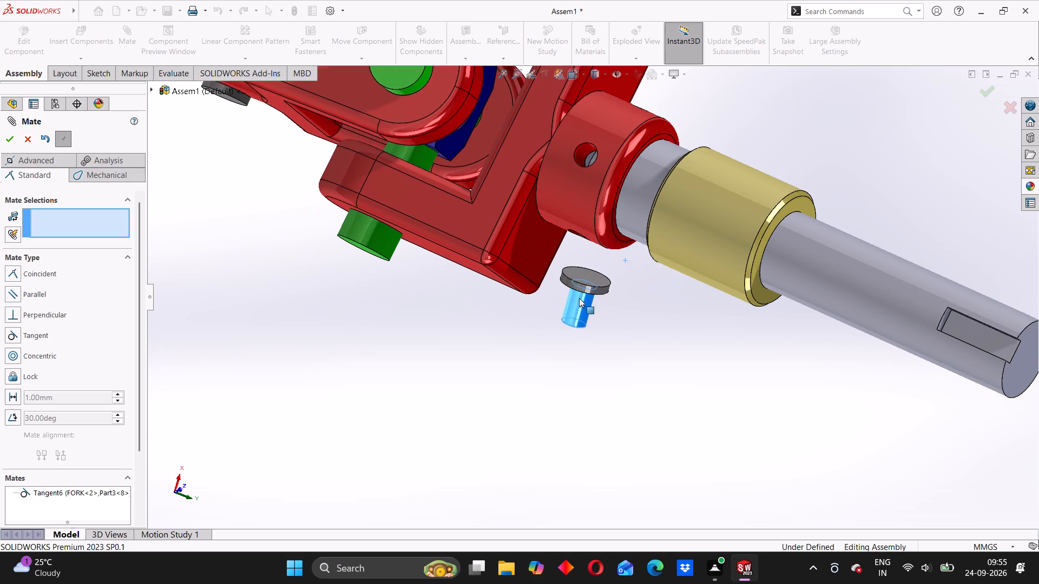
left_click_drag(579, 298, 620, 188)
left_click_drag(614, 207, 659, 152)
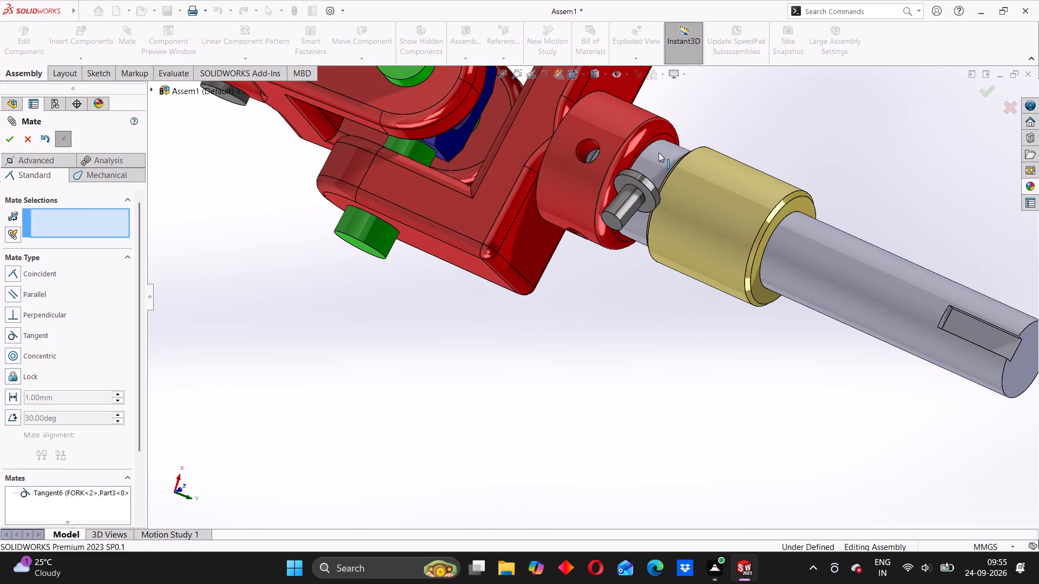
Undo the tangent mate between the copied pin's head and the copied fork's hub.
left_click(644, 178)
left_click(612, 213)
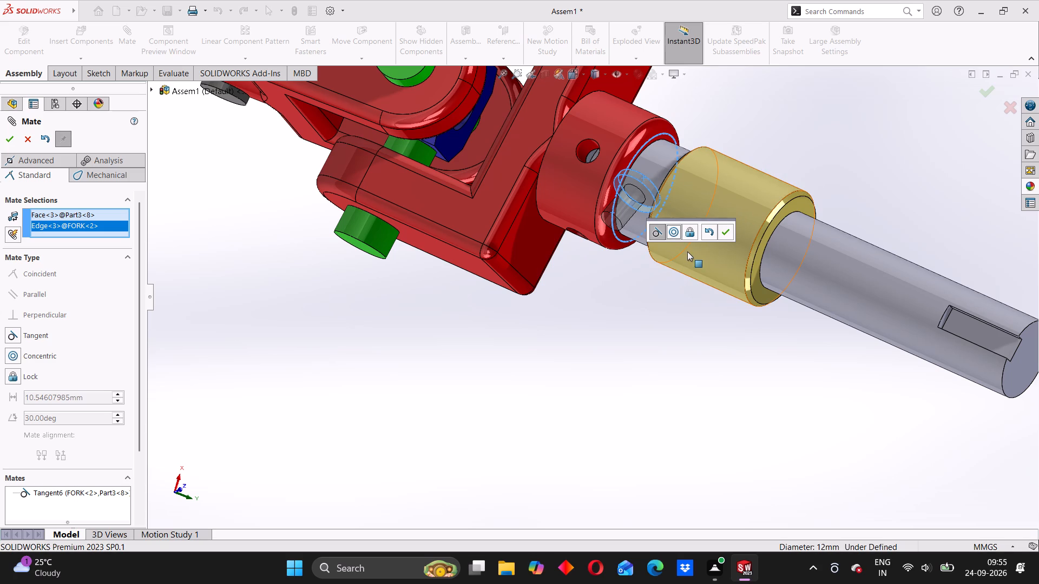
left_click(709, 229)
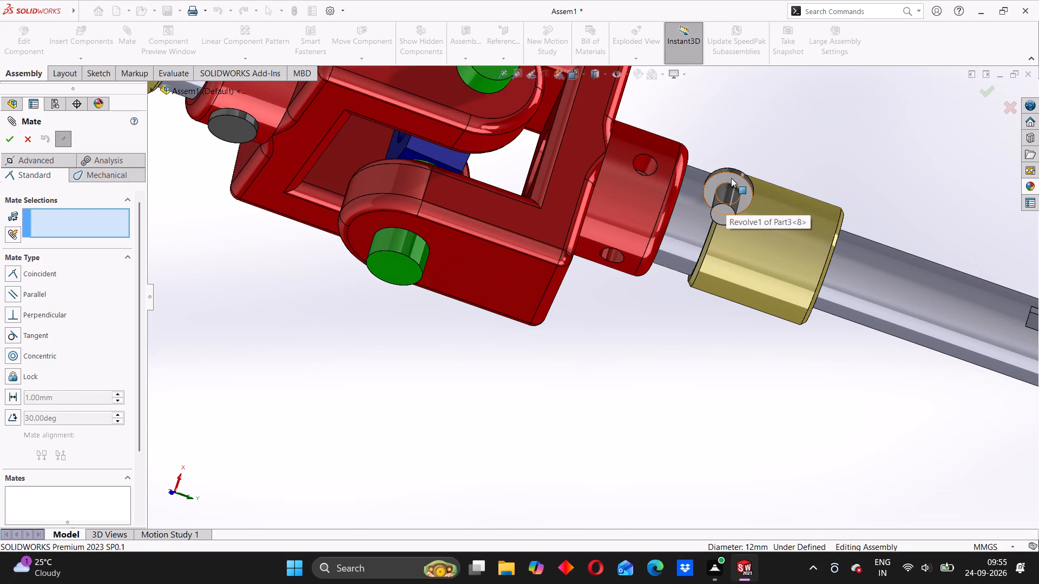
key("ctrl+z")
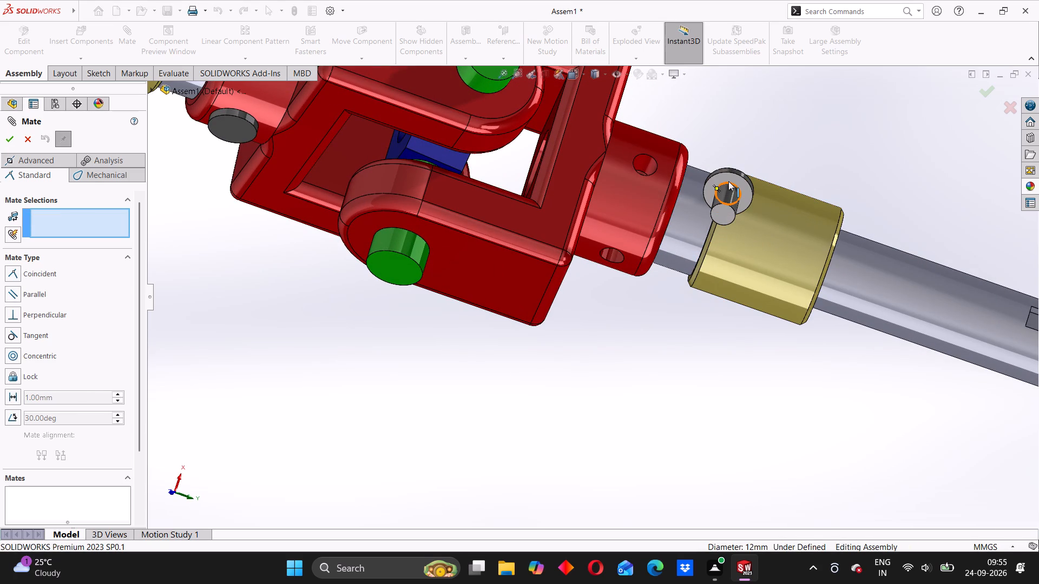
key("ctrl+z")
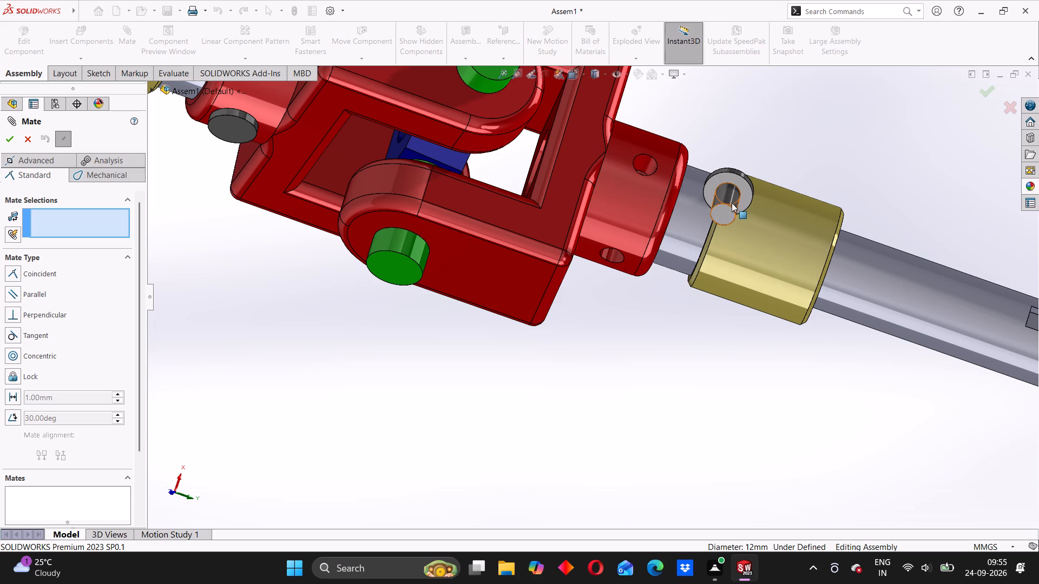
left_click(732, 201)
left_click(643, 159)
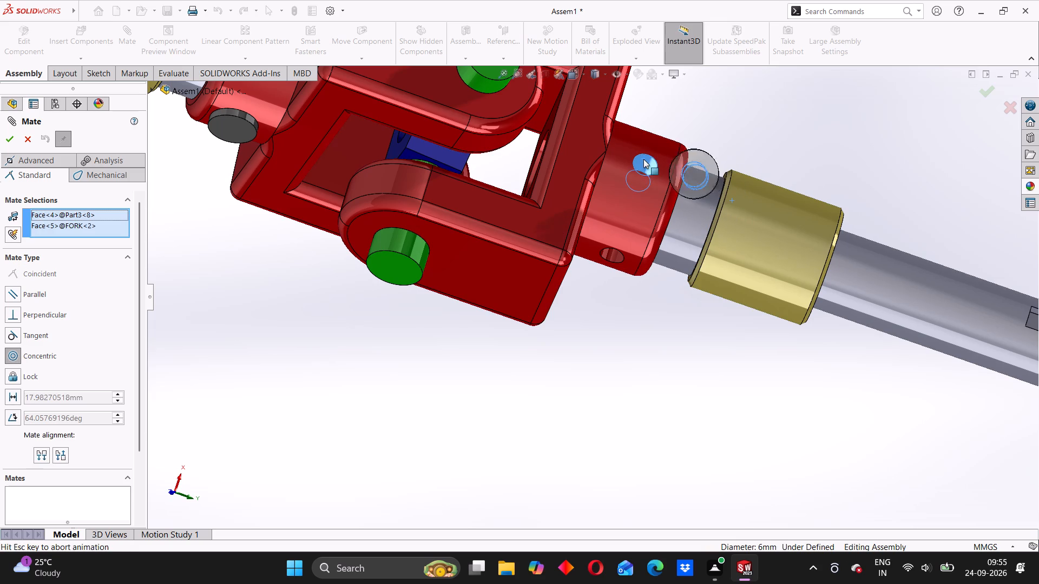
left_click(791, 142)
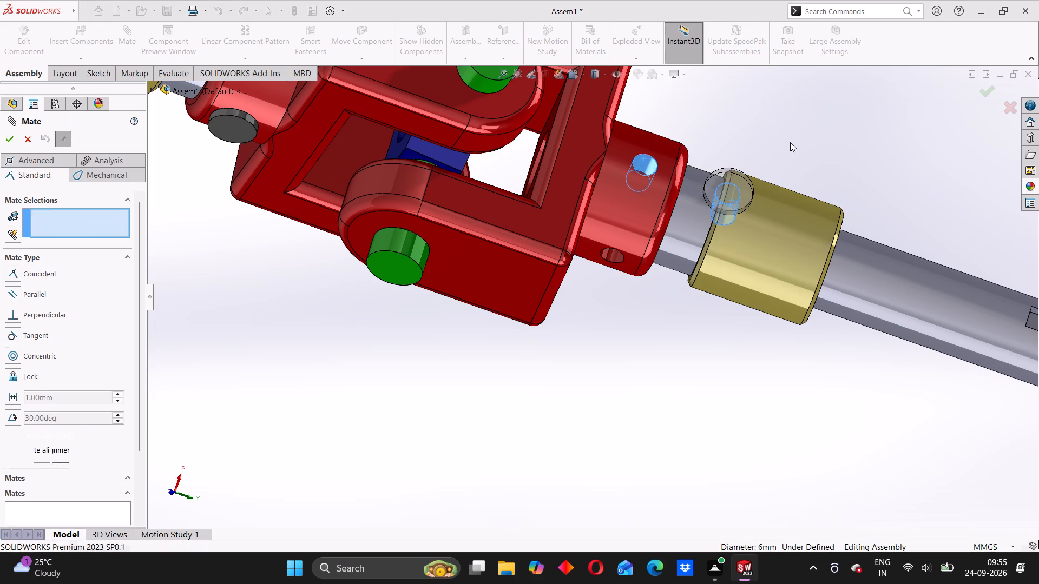
Add a concentric mate between the copied pin's shank and the copied fork's hub hole, with the mate alignment flipped.
left_click(726, 193)
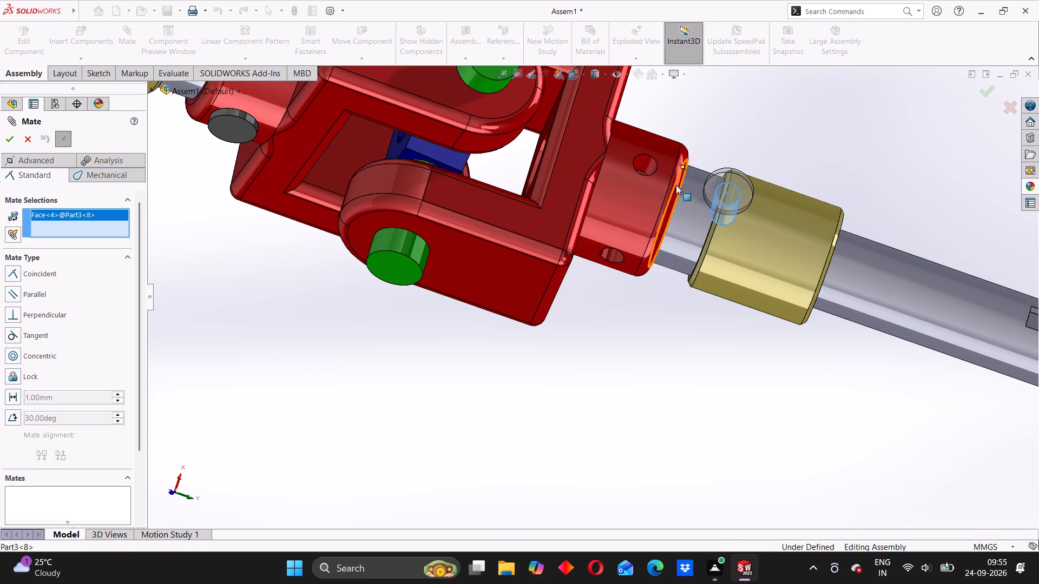
left_click(645, 158)
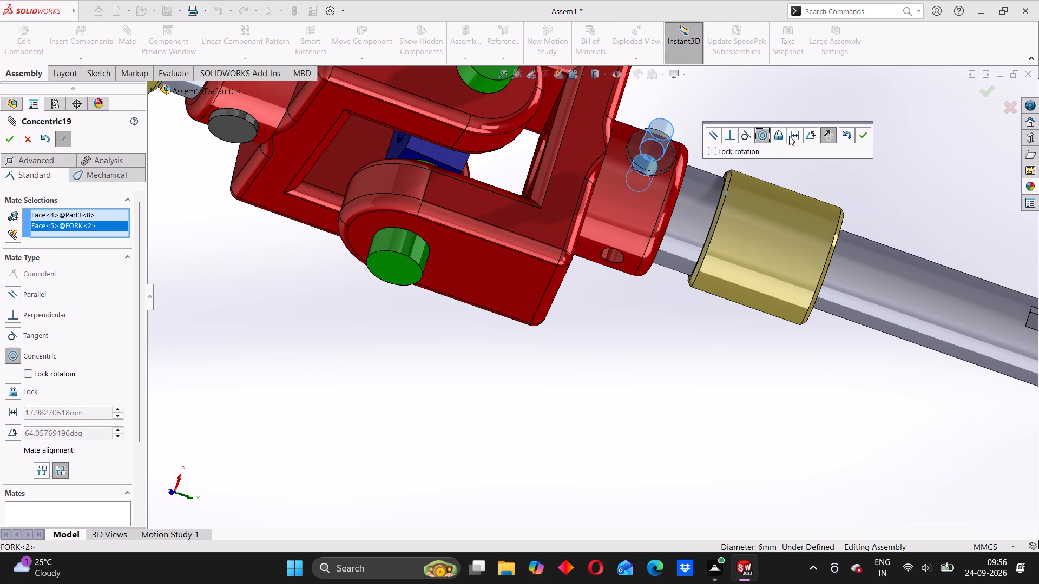
left_click(827, 134)
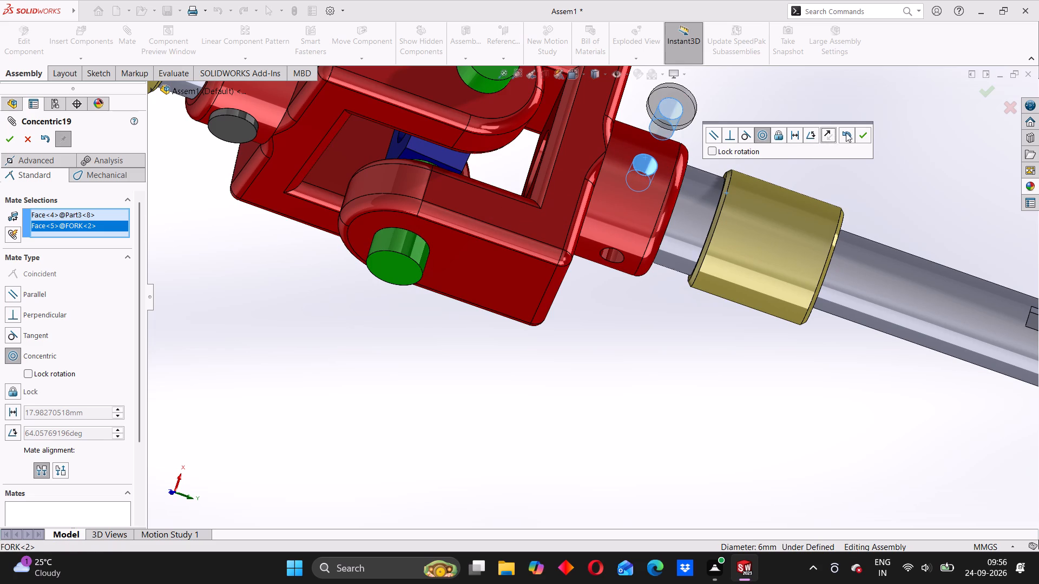
left_click(857, 135)
Add a tangent mate between the underside of the copied pin's head and the copied fork's cylindrical hub face, and finish mating.
middle_click_drag(761, 167, 665, 130)
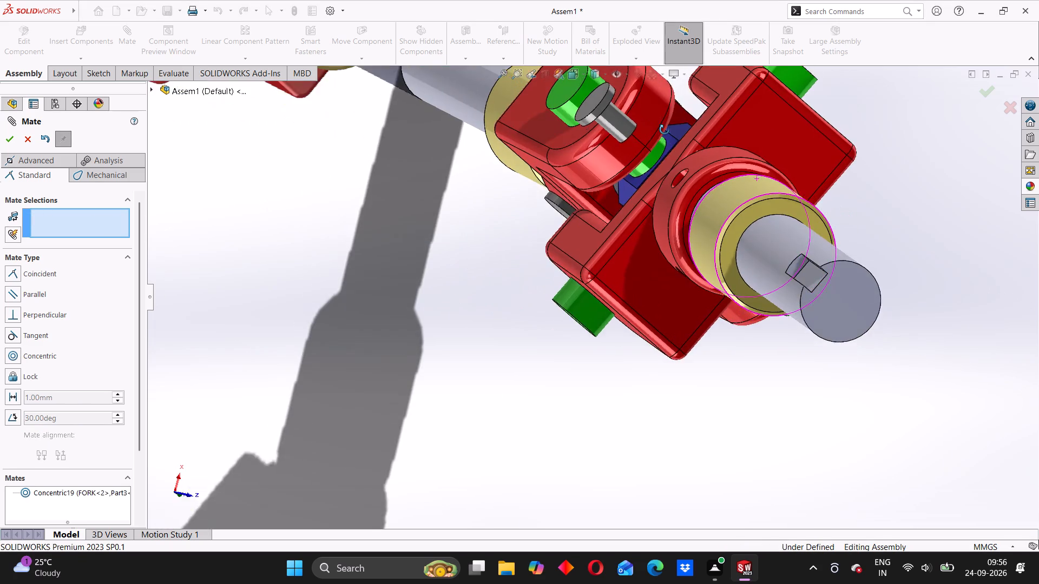
middle_click_drag(665, 130, 674, 131)
scroll(637, 160, "down", 1)
middle_click_drag(609, 182, 517, 187)
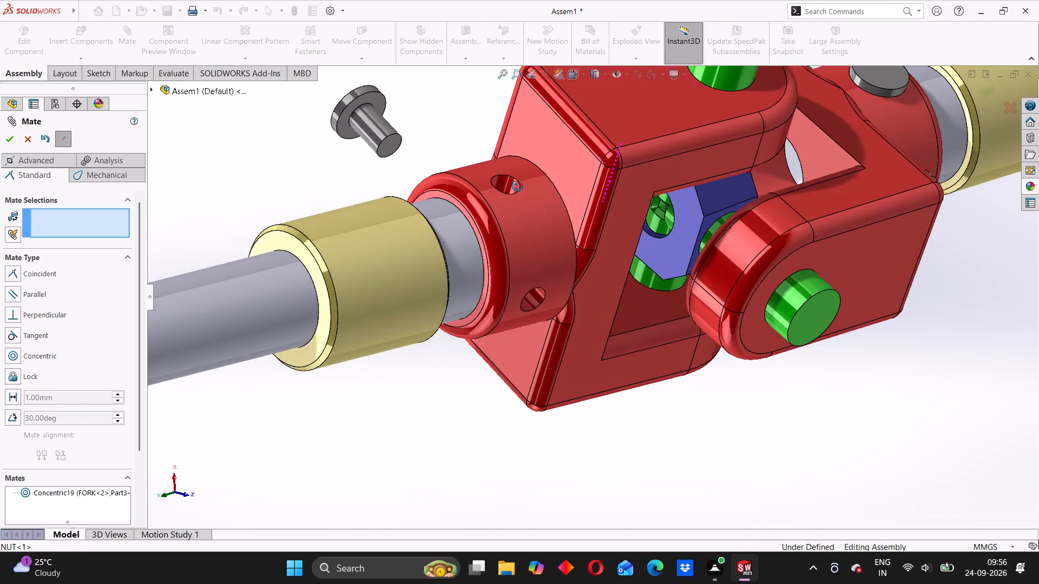
middle_click_drag(517, 187, 514, 185)
left_click(349, 109)
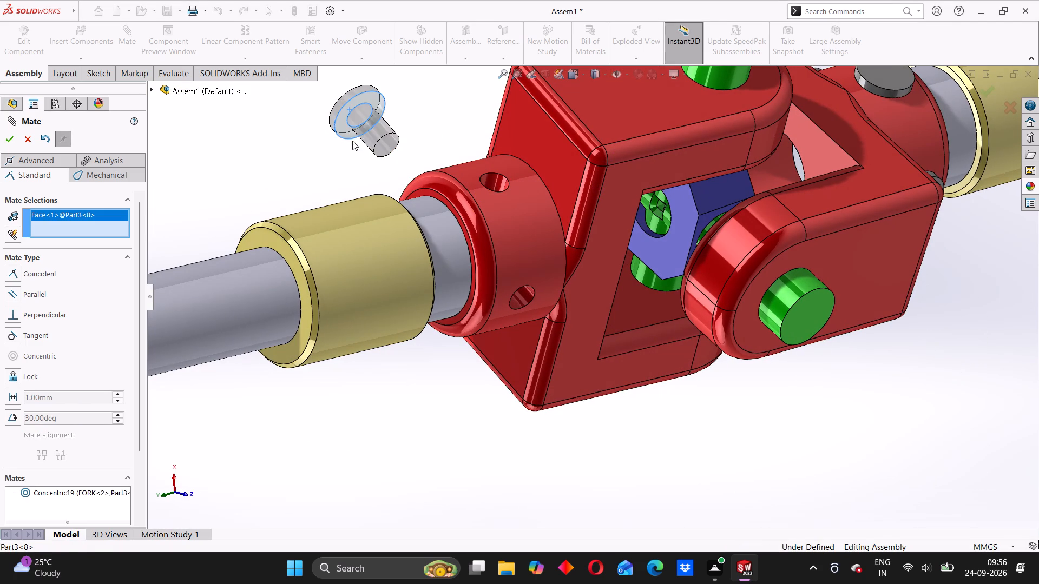
middle_click_drag(356, 148, 484, 208)
left_click(399, 199)
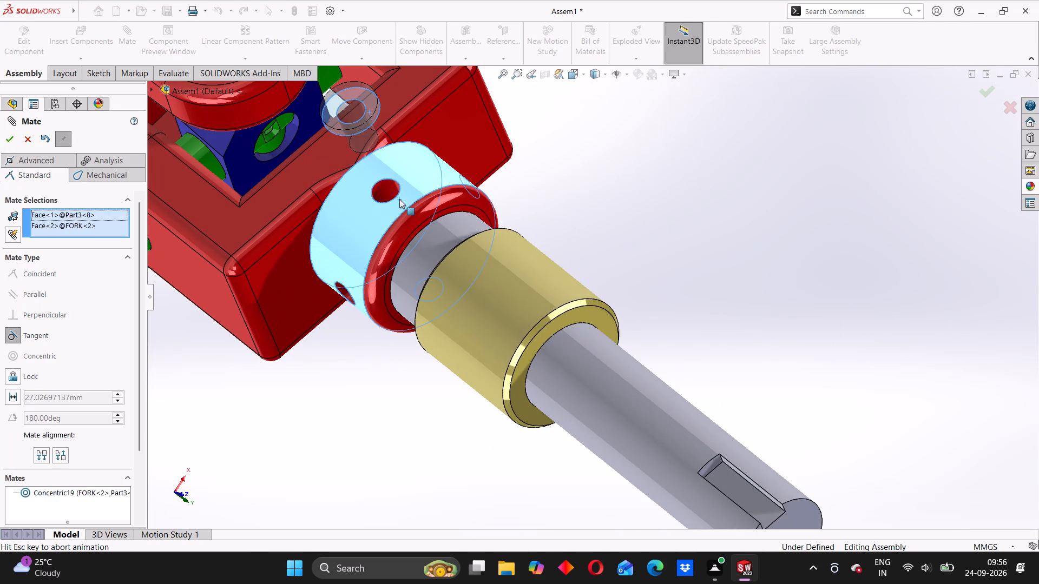
left_click(383, 167)
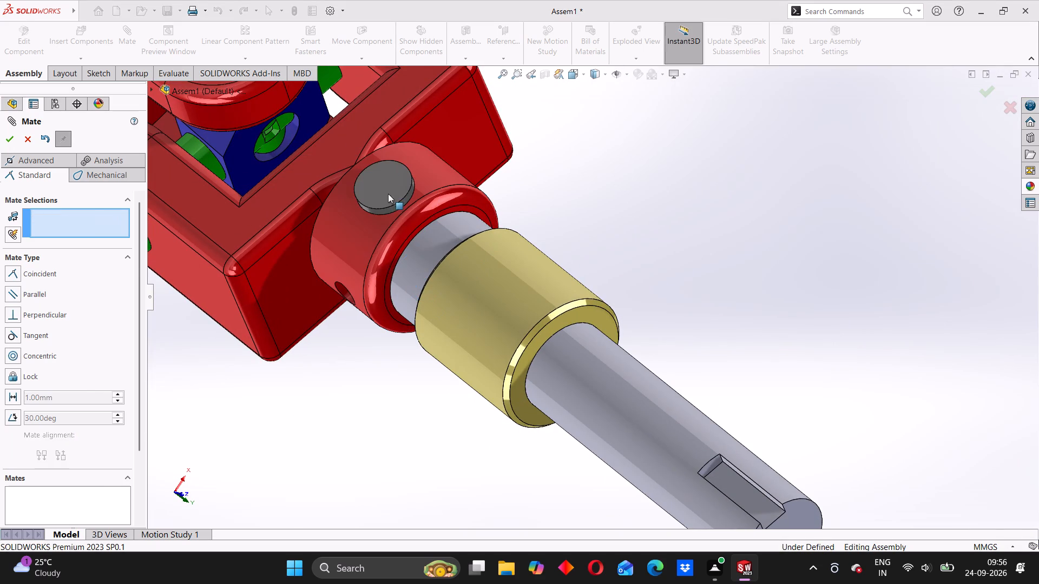
scroll(384, 201, "up", 3)
middle_click_drag(428, 264, 475, 251)
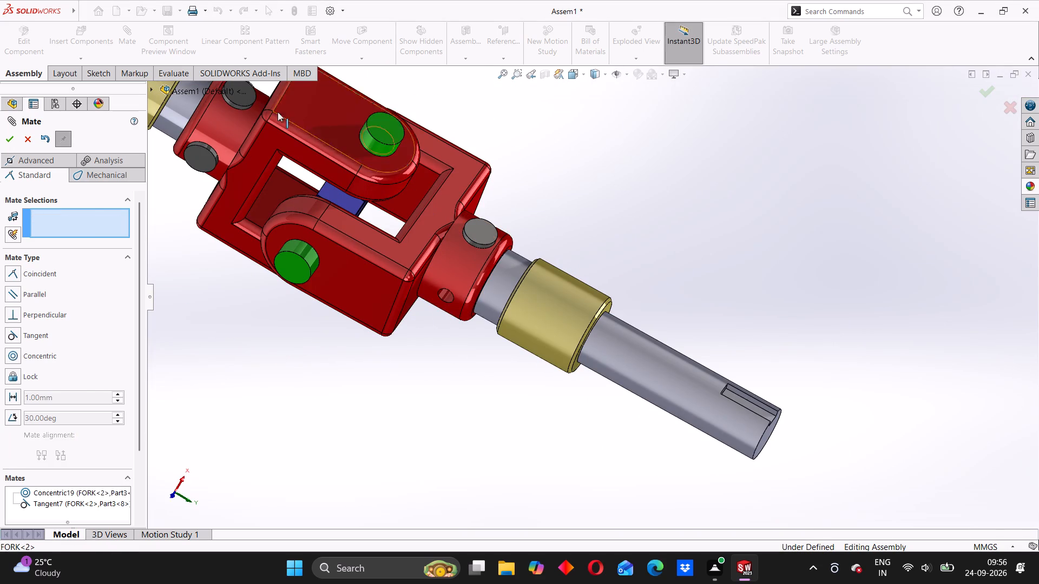
left_click(11, 141)
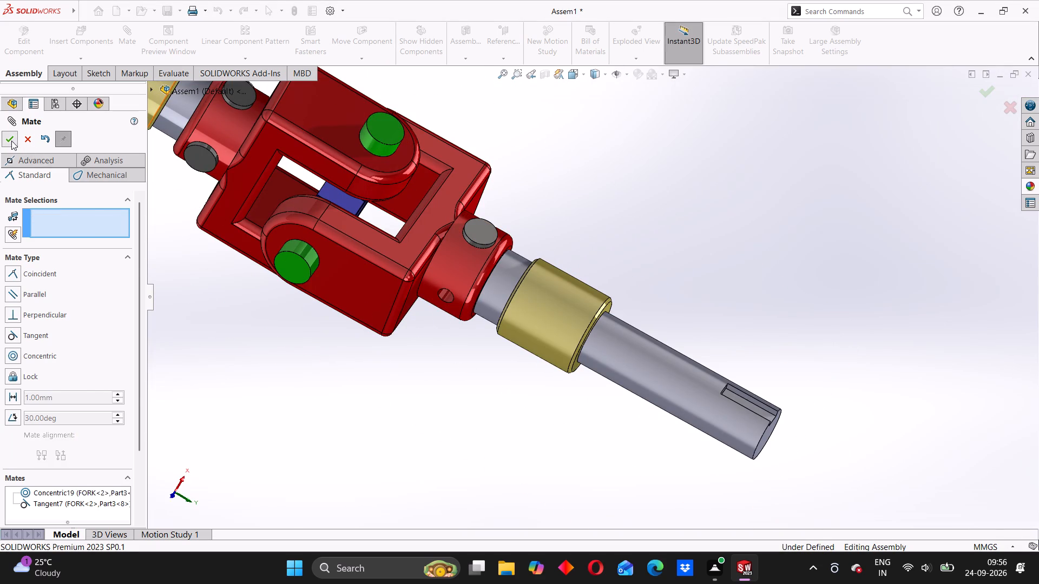
Pattern the copied pin circularly around the copied fork's hub face with 4 equally spaced instances over 360 degrees.
left_click(223, 55)
left_click(241, 83)
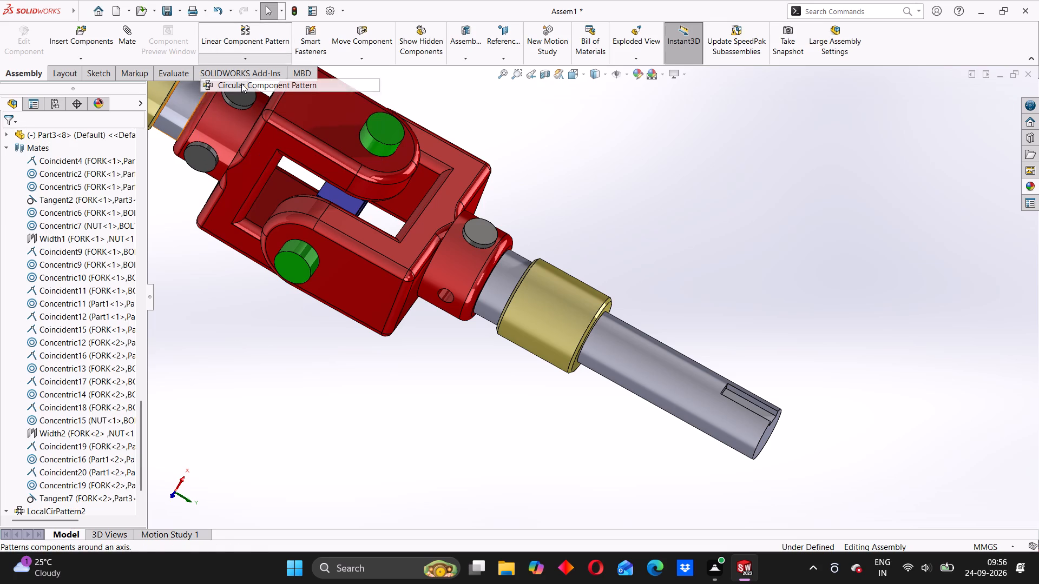
left_click(482, 235)
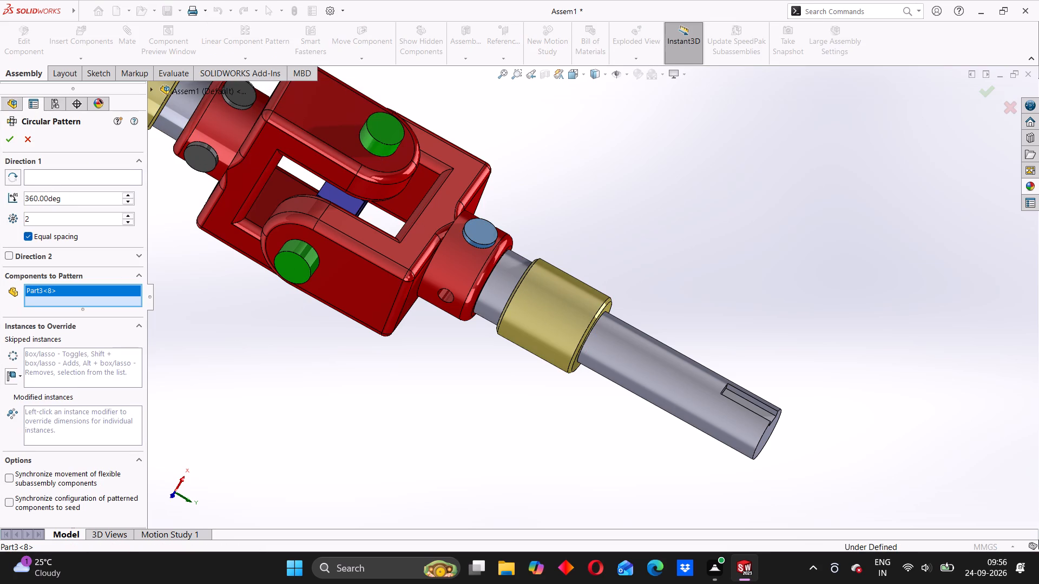
left_click_drag(38, 219, 6, 228)
key("4")
key("Return")
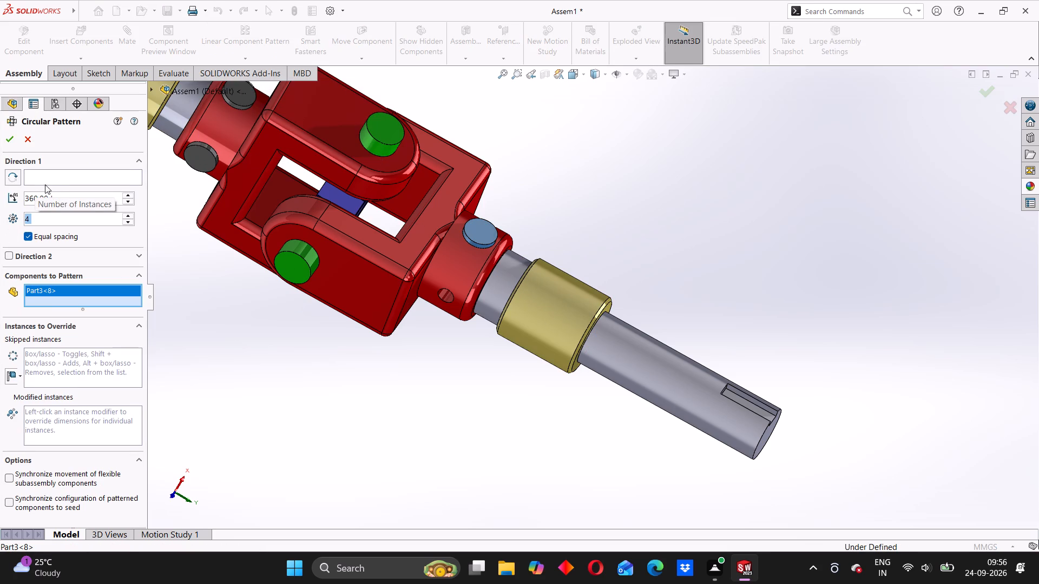
left_click(56, 176)
left_click(457, 262)
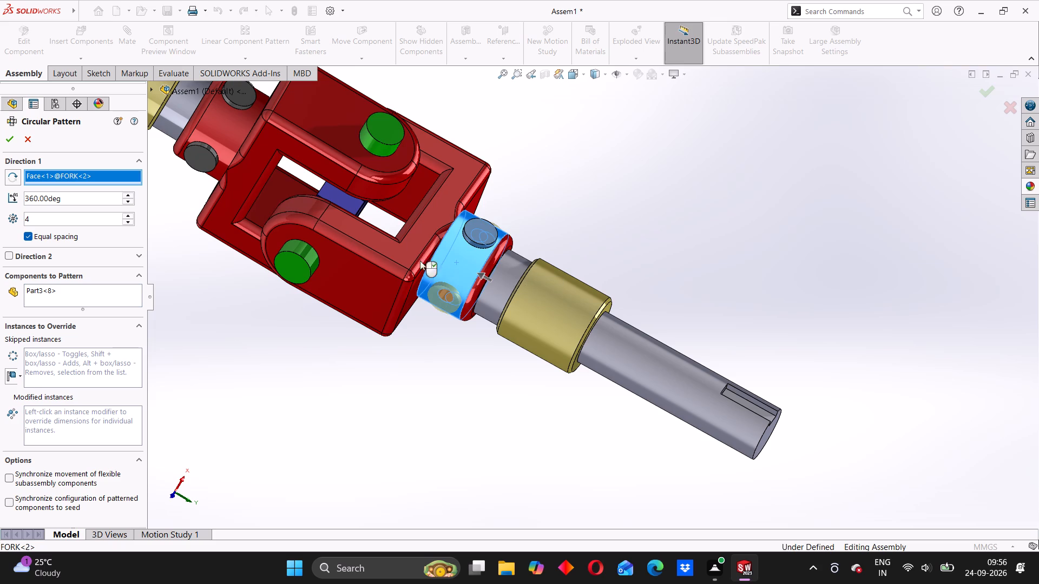
left_click(5, 140)
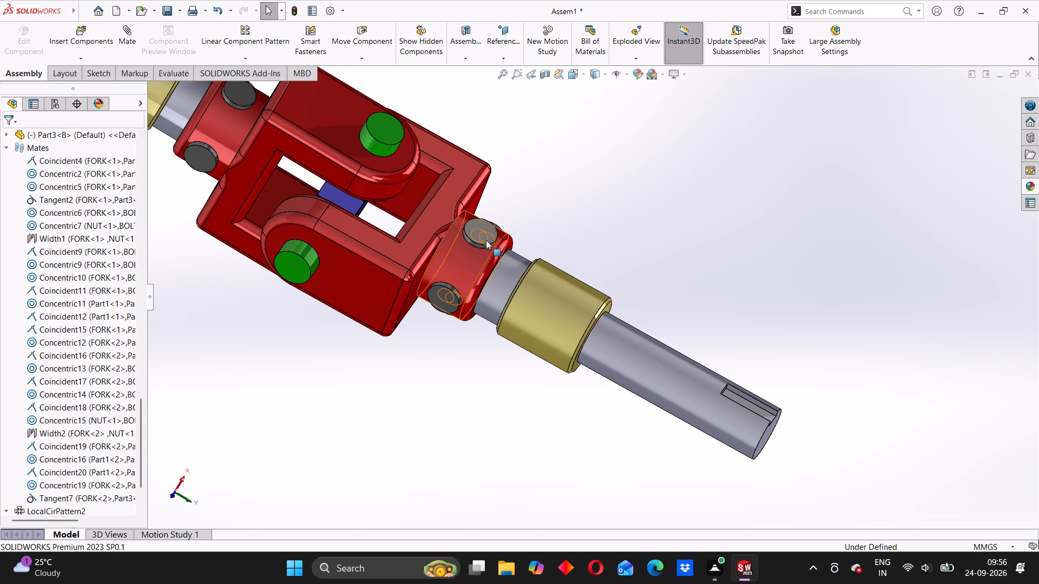
Rotate the copied shaft and the first fork to test the joint's motion with all hub pins in place.
scroll(593, 235, "up", 4)
middle_click_drag(609, 262, 564, 281)
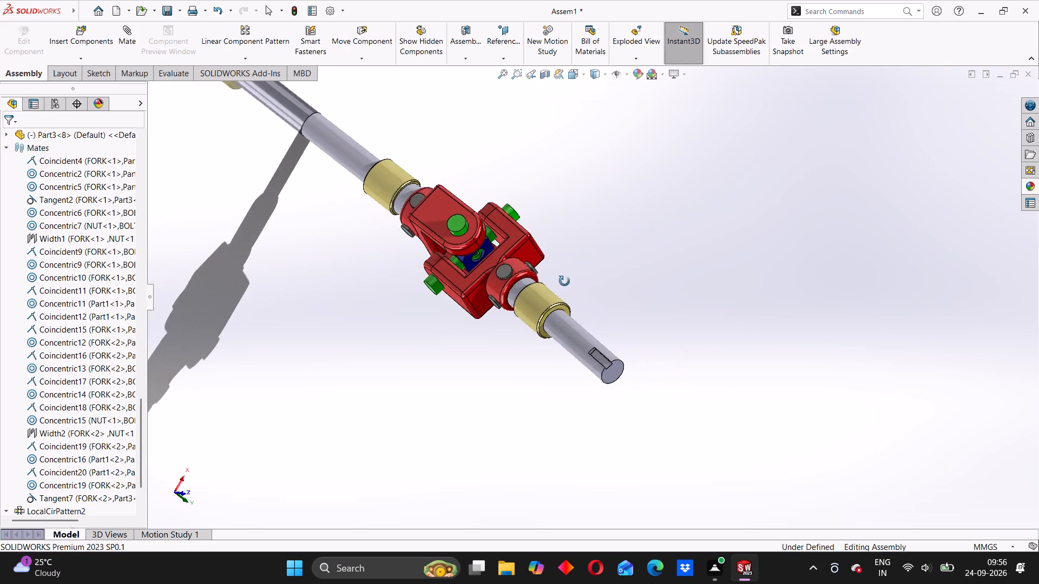
middle_click_drag(564, 281, 601, 262)
left_click_drag(636, 313, 611, 353)
left_click_drag(626, 332, 615, 344)
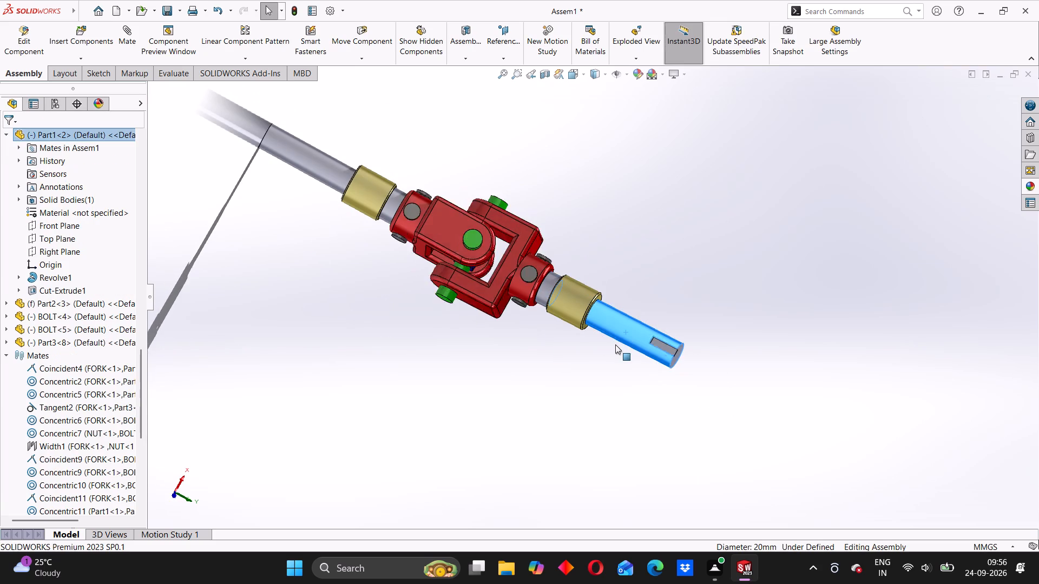
left_click_drag(615, 344, 621, 280)
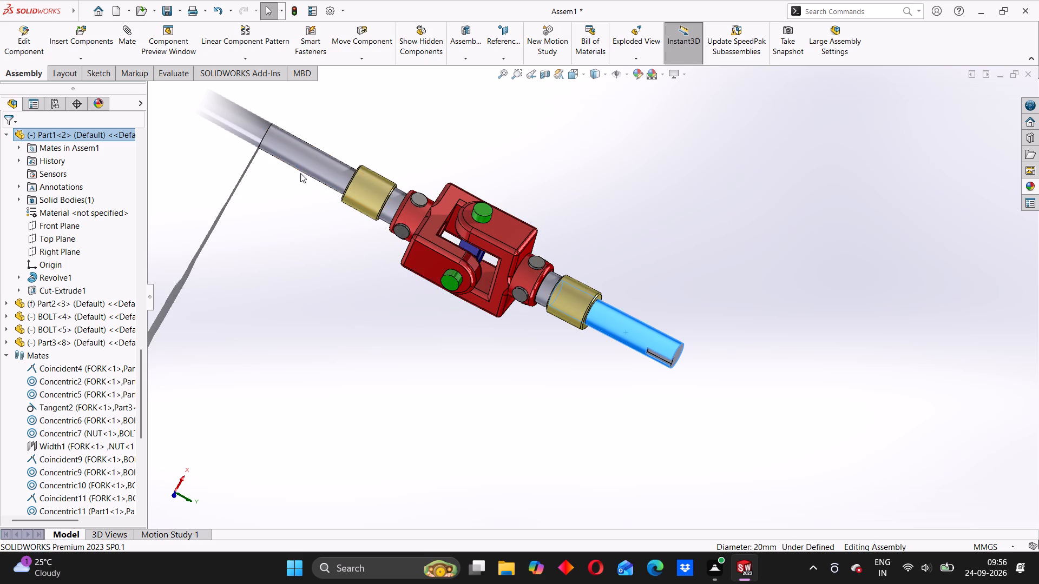
left_click_drag(295, 171, 385, 277)
left_click_drag(425, 258, 407, 289)
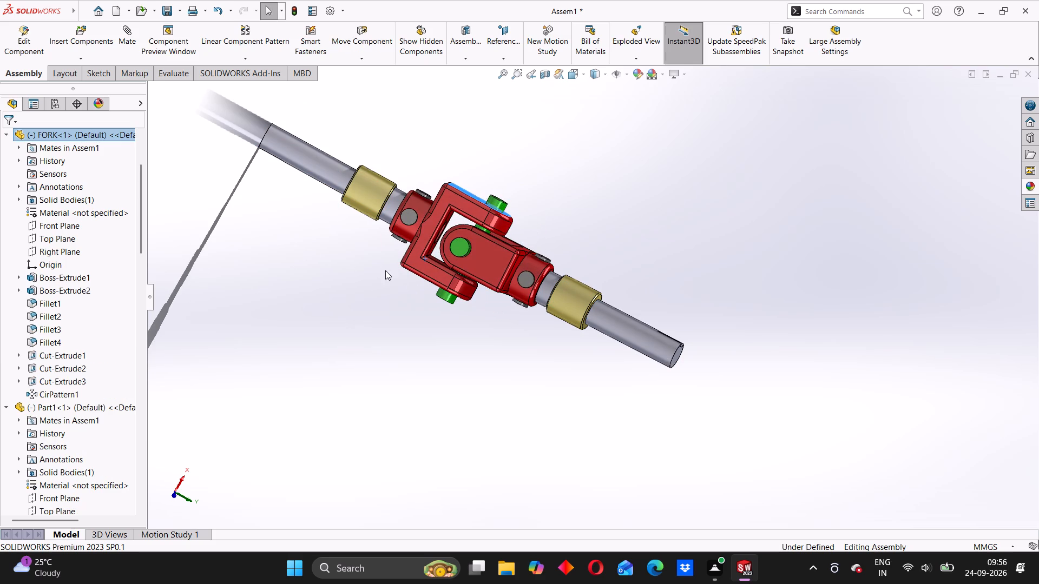
left_click(295, 260)
Turn the first fork and its shaft again and examine the joint's forks, pins and cross from several angles.
scroll(511, 306, "up", 2)
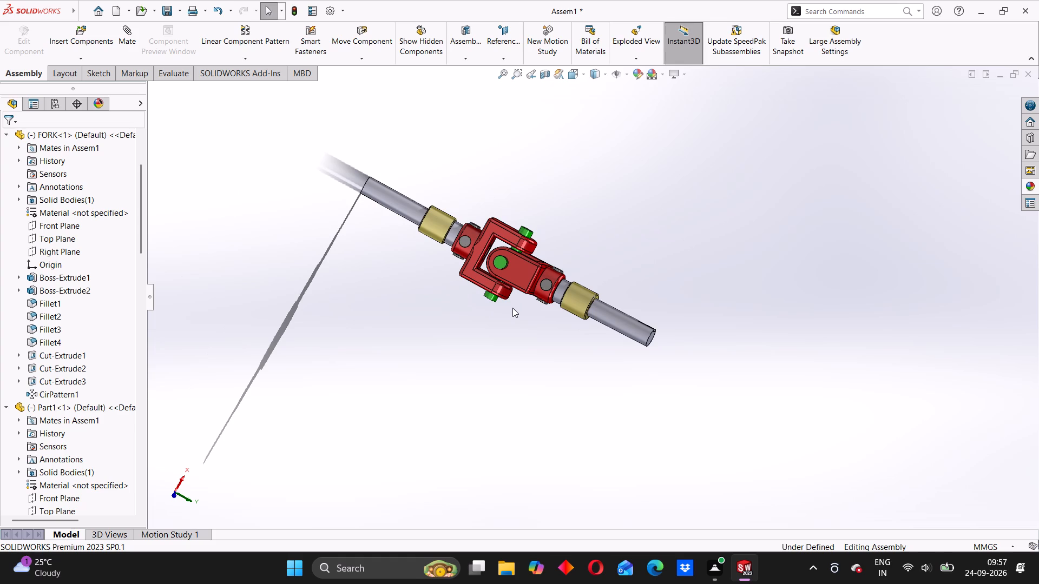
scroll(499, 302, "up", 2)
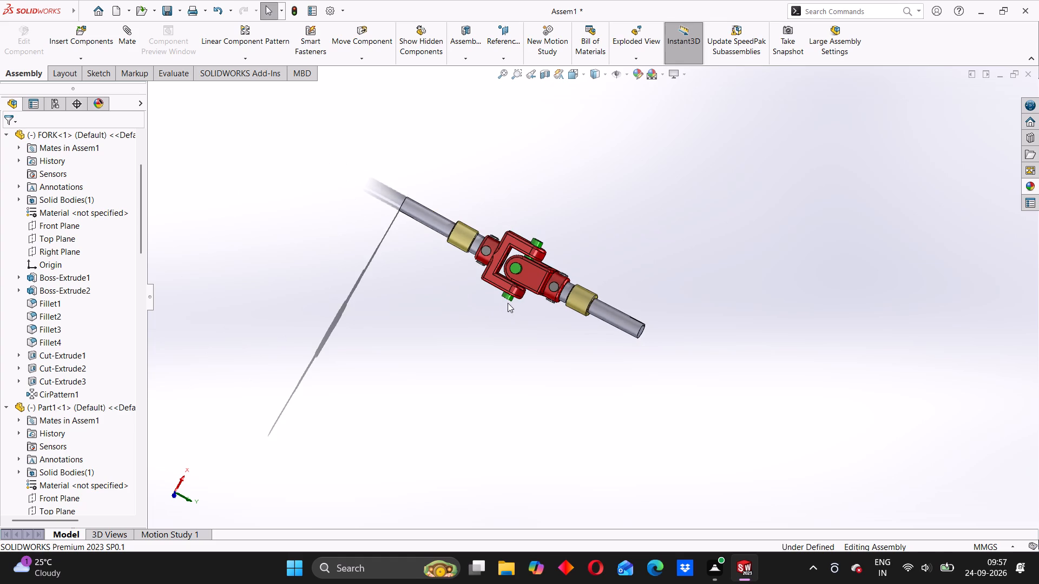
middle_click_drag(568, 326, 547, 278)
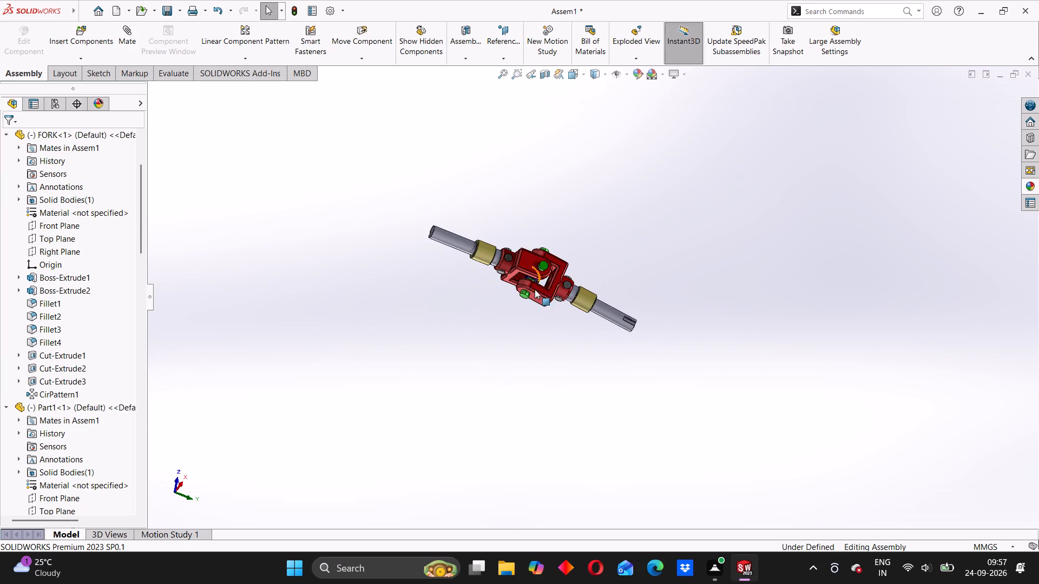
left_click_drag(516, 264, 490, 343)
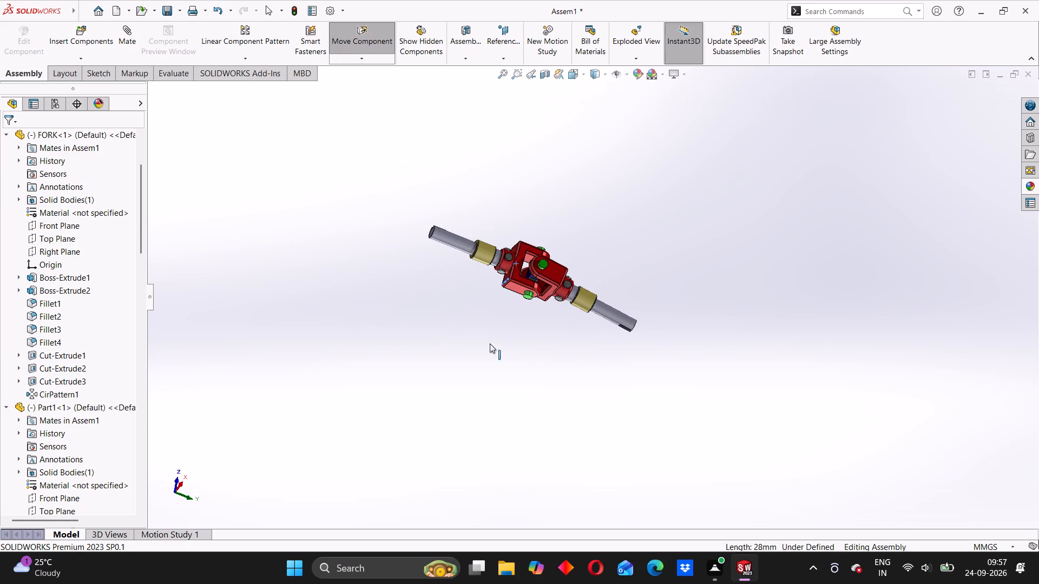
left_click_drag(490, 343, 515, 256)
left_click_drag(448, 250, 472, 215)
left_click_drag(459, 238, 476, 210)
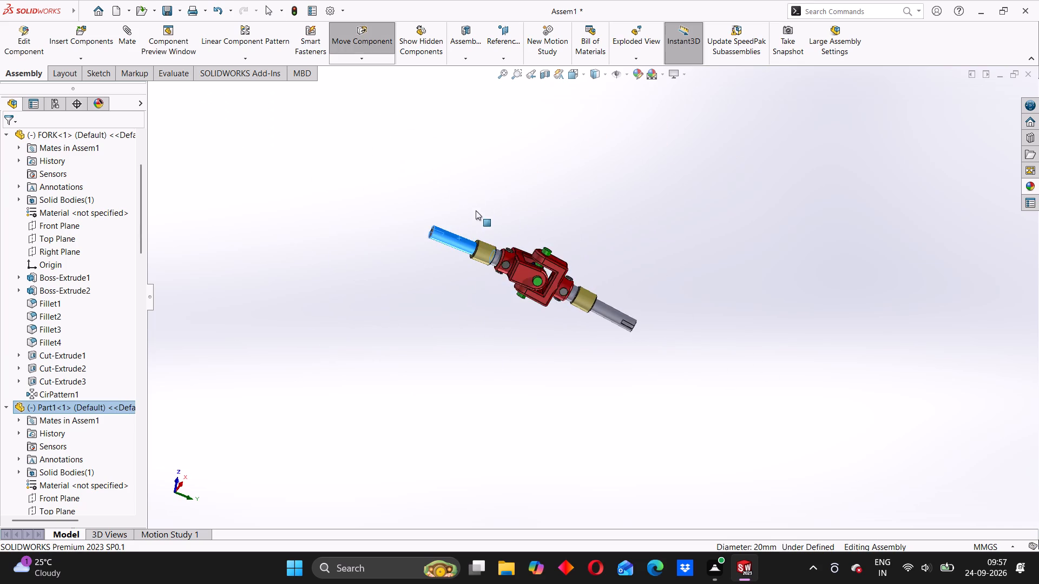
left_click_drag(476, 210, 475, 275)
scroll(524, 307, "up", 3)
middle_click_drag(541, 327, 603, 305)
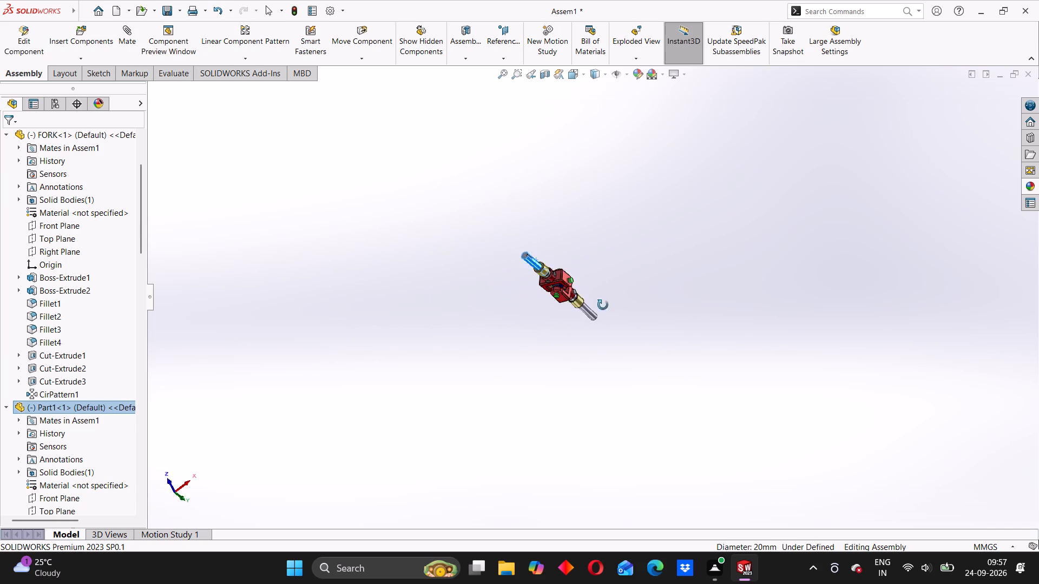
middle_click_drag(603, 305, 597, 185)
scroll(548, 279, "down", 7)
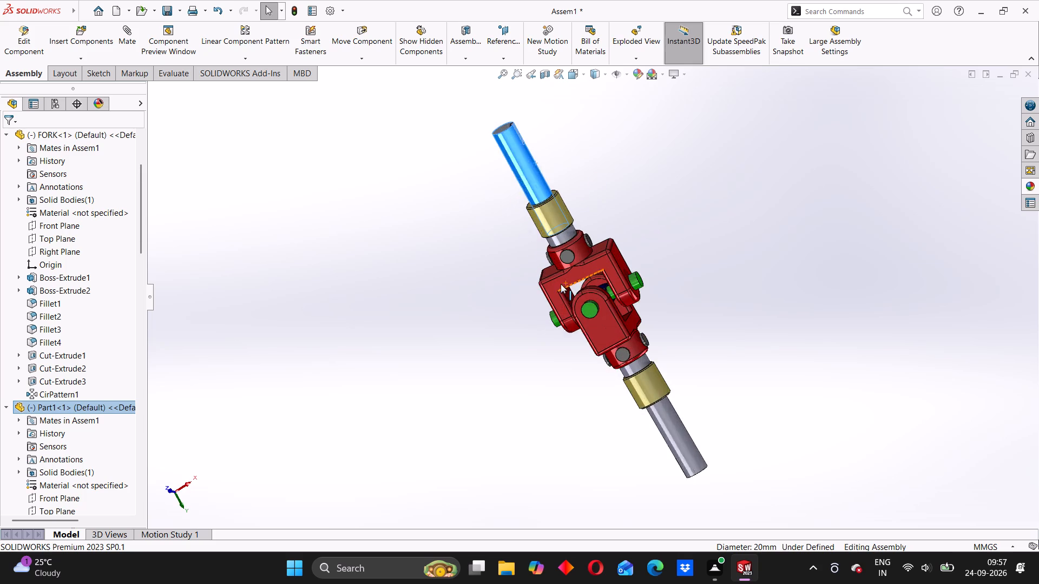
scroll(578, 286, "down", 2)
middle_click_drag(554, 312, 604, 178)
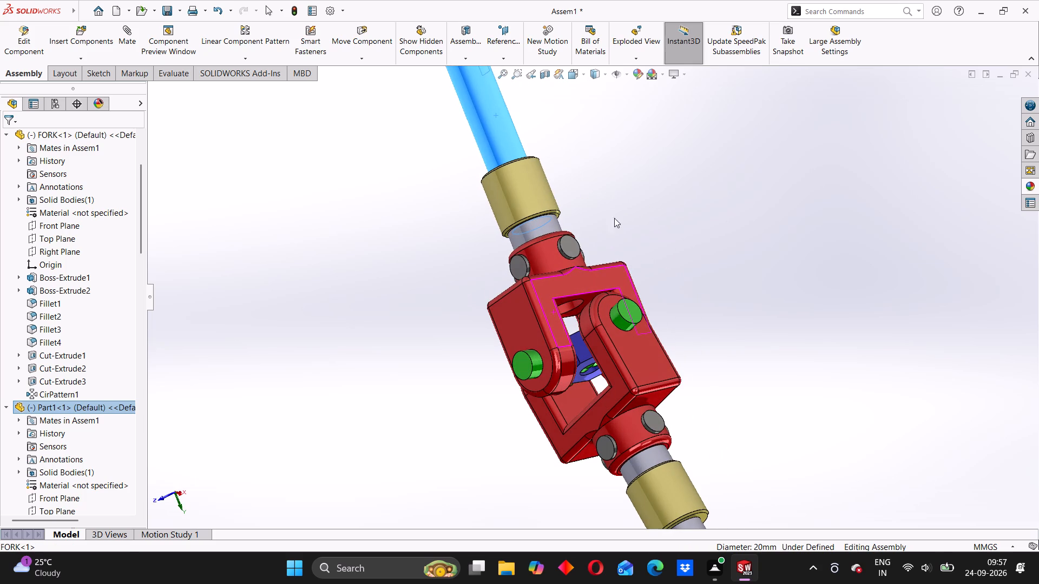
Rotate the copied fork and its shaft to test that side's motion, and inspect the joint from different angles.
left_click_drag(641, 364, 663, 387)
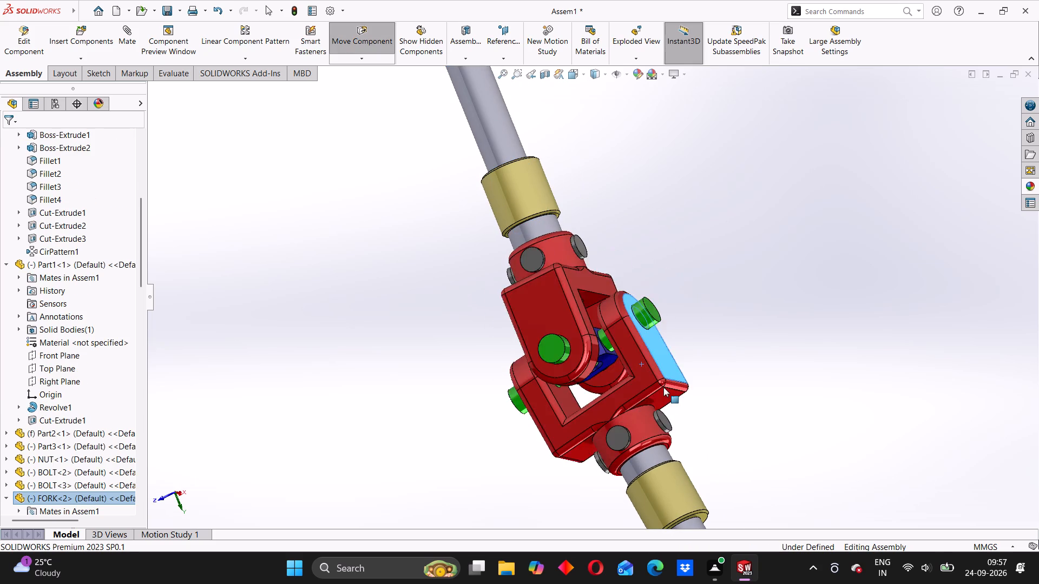
left_click_drag(663, 387, 664, 387)
scroll(667, 394, "up", 3)
left_click_drag(661, 446, 618, 440)
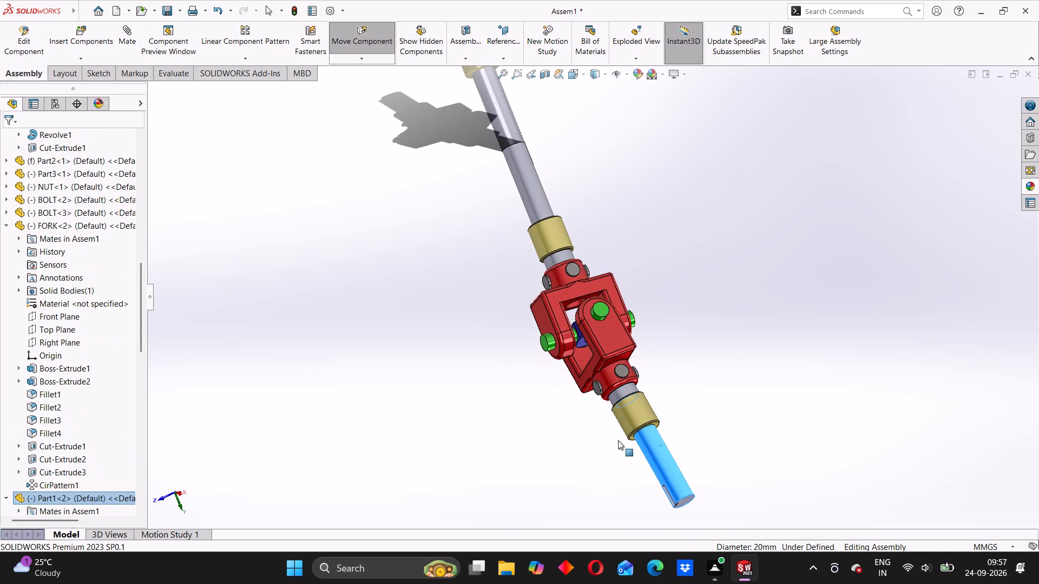
left_click_drag(618, 440, 653, 430)
right_click(653, 447)
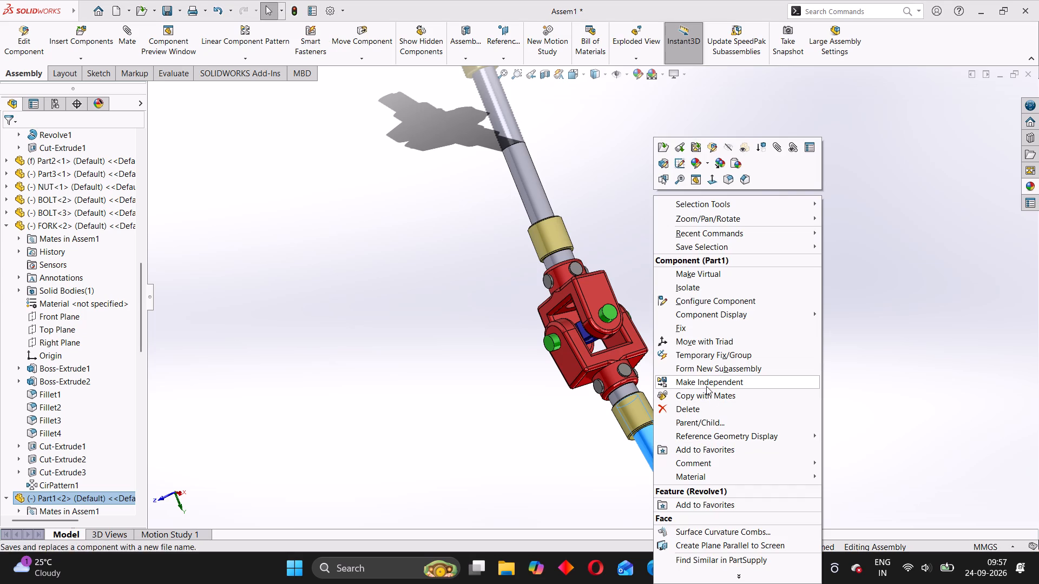
left_click(863, 310)
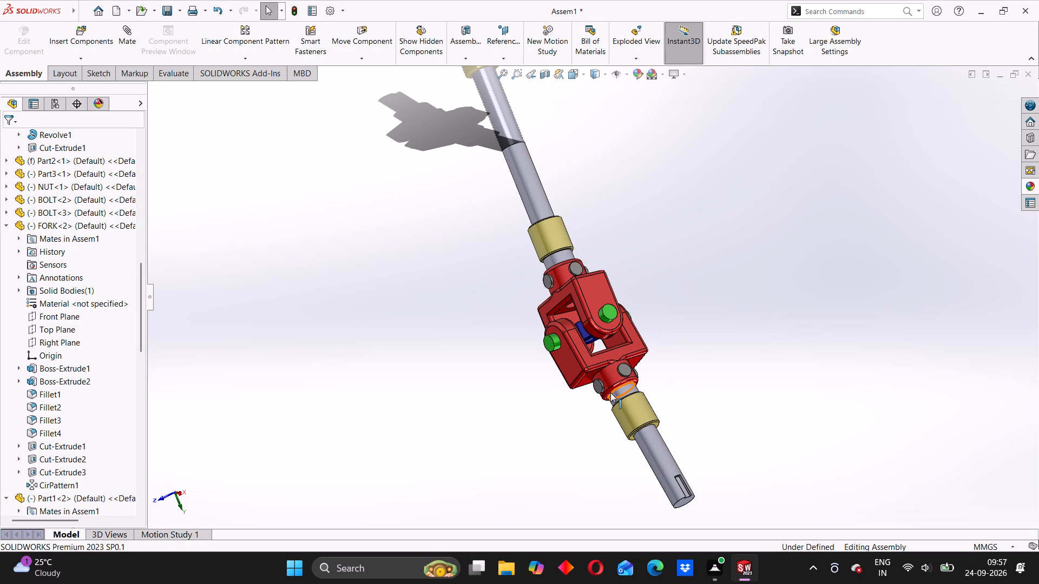
middle_click_drag(609, 395, 675, 355)
scroll(621, 364, "up", 2)
scroll(596, 348, "down", 3)
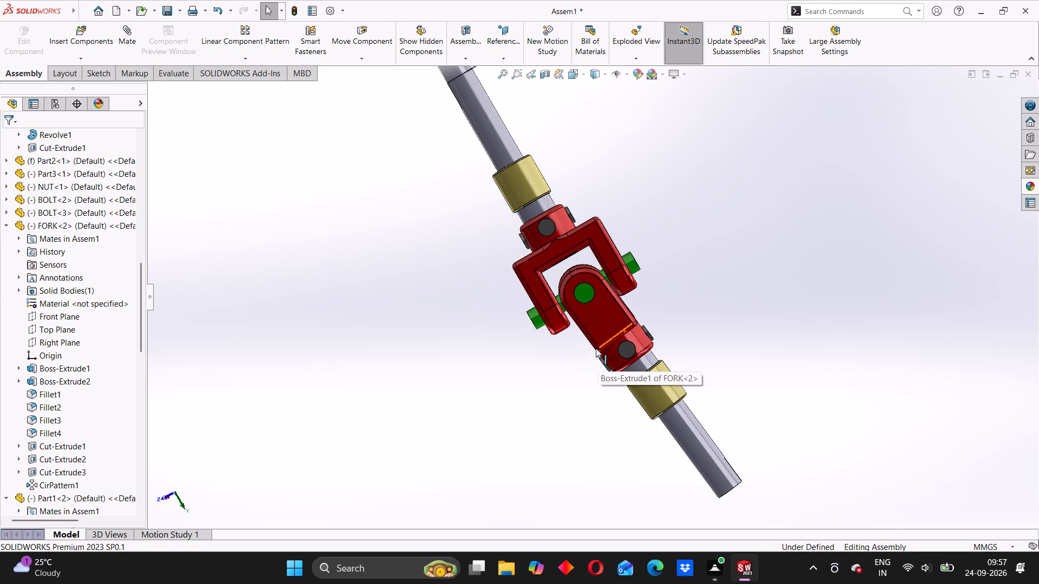
middle_click_drag(596, 306, 486, 235)
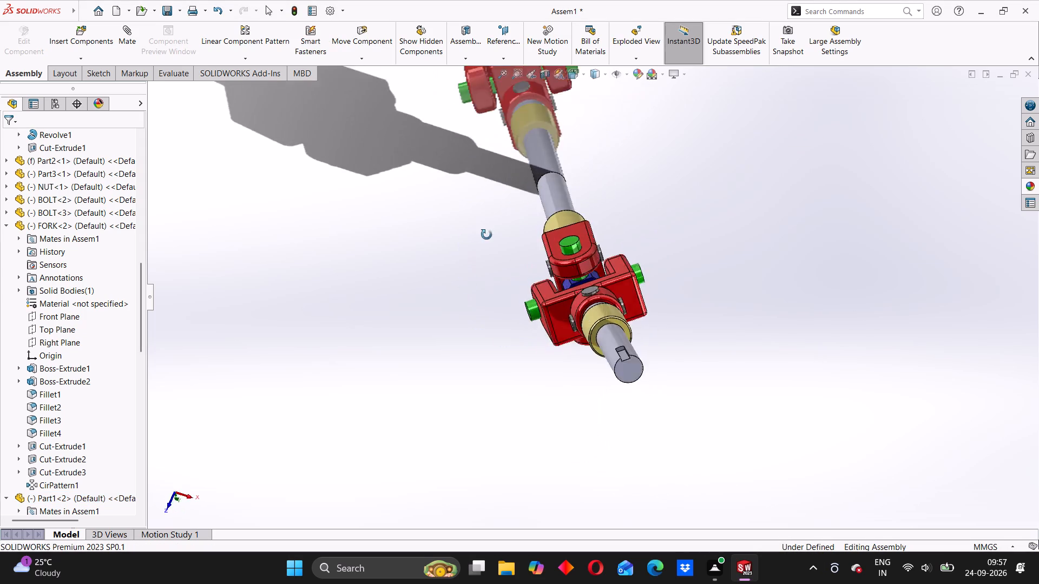
middle_click_drag(486, 235, 567, 198)
left_click_drag(788, 319, 776, 351)
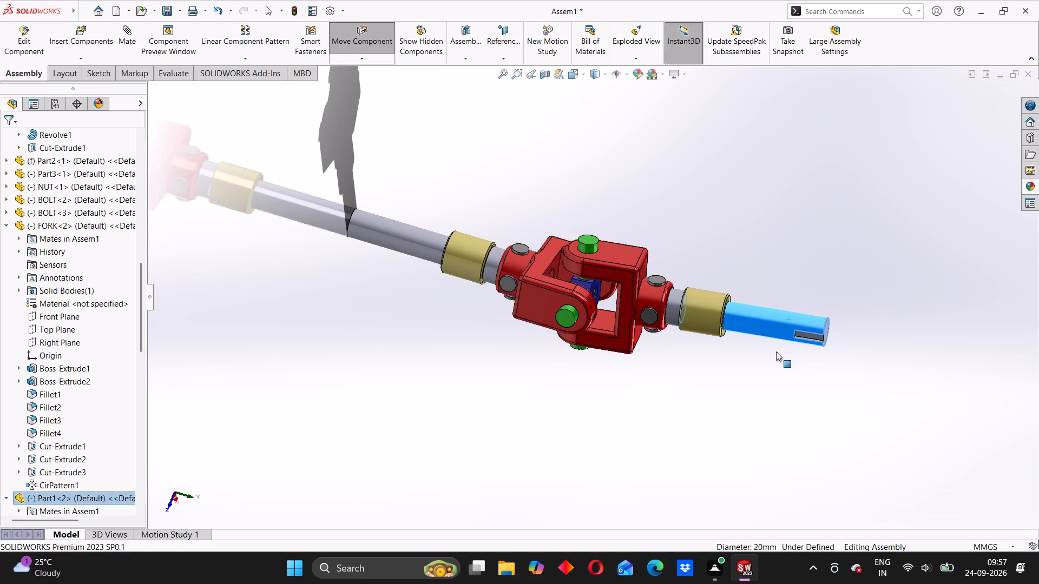
left_click_drag(776, 351, 803, 193)
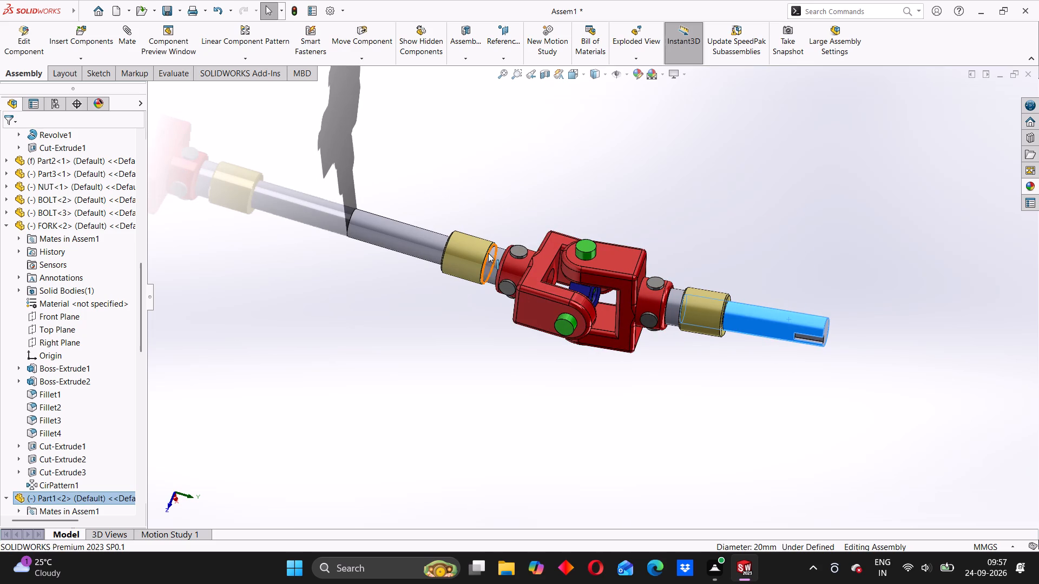
Rotate the first shaft from two viewing angles to test that it turns the whole universal joint.
left_click(398, 307)
left_click_drag(423, 248, 407, 347)
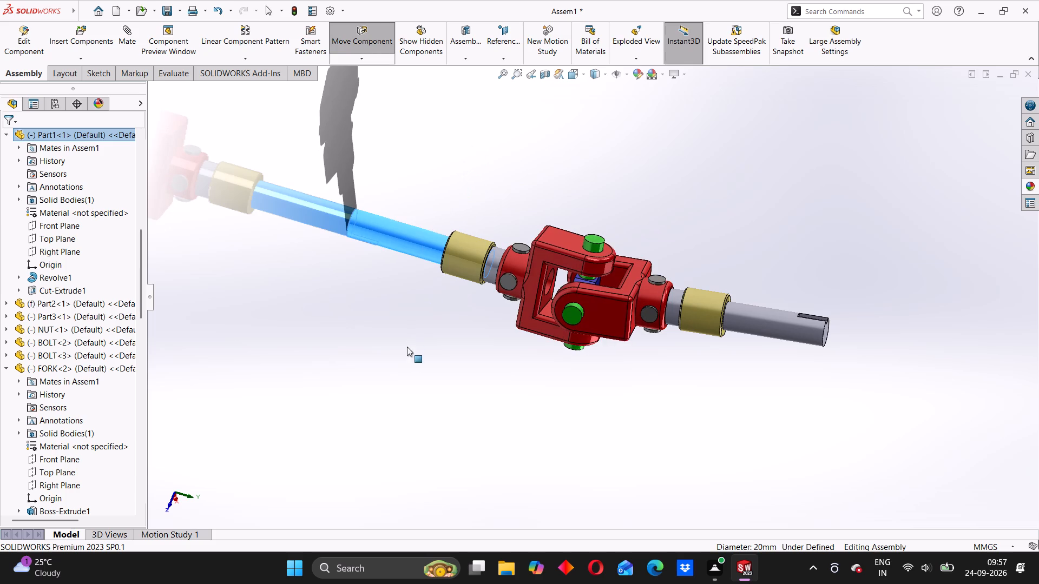
left_click_drag(407, 347, 403, 355)
scroll(574, 336, "up", 3)
middle_click_drag(570, 359, 669, 131)
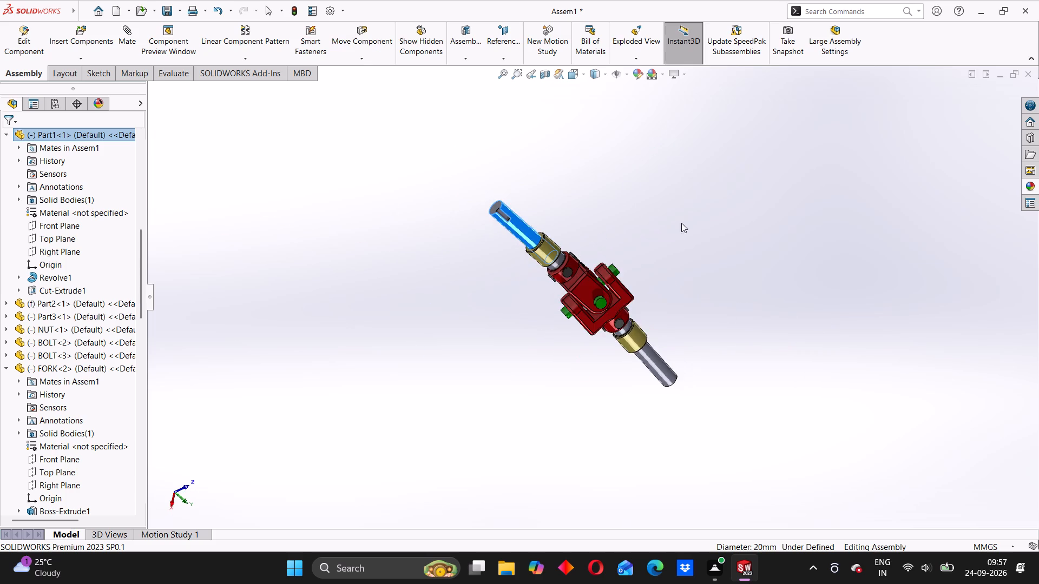
middle_click_drag(663, 259, 686, 205)
left_click_drag(531, 207, 532, 224)
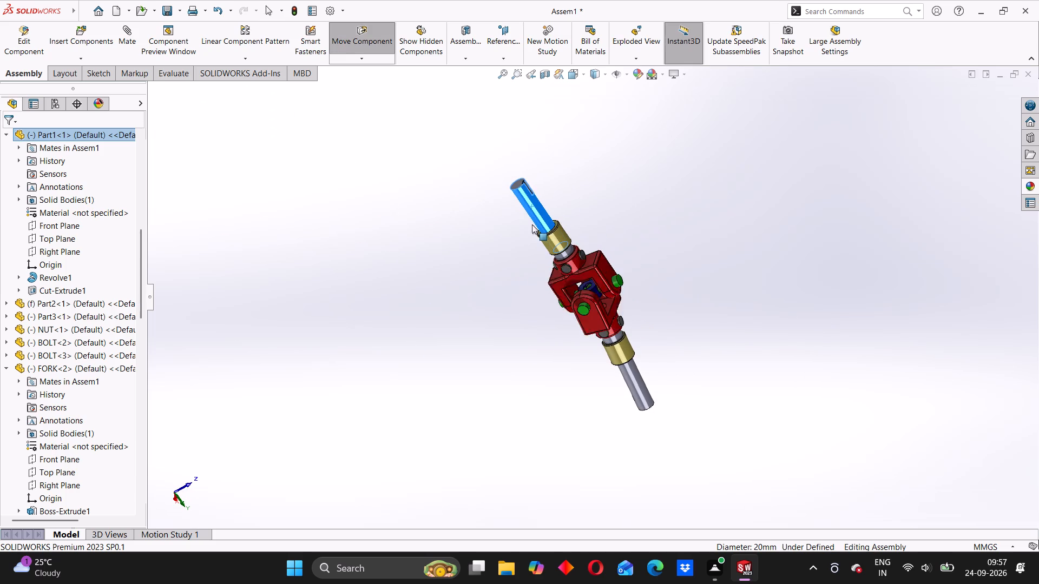
left_click_drag(532, 224, 518, 234)
Turn the joint by its first fork and examine the complete assembly from several angles.
left_click_drag(581, 295, 656, 243)
scroll(642, 271, "down", 3)
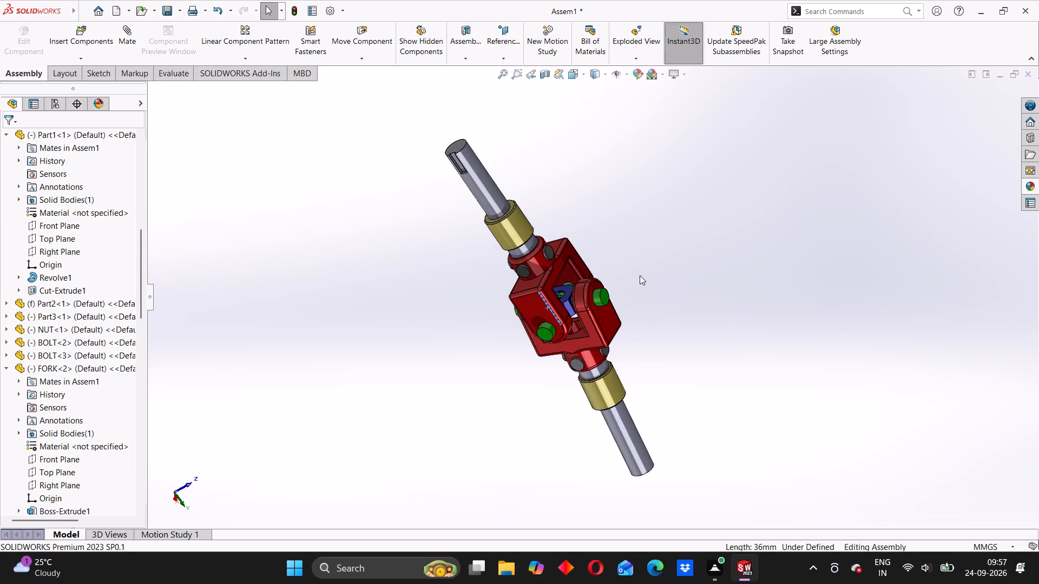
left_click(637, 275)
left_click(501, 314)
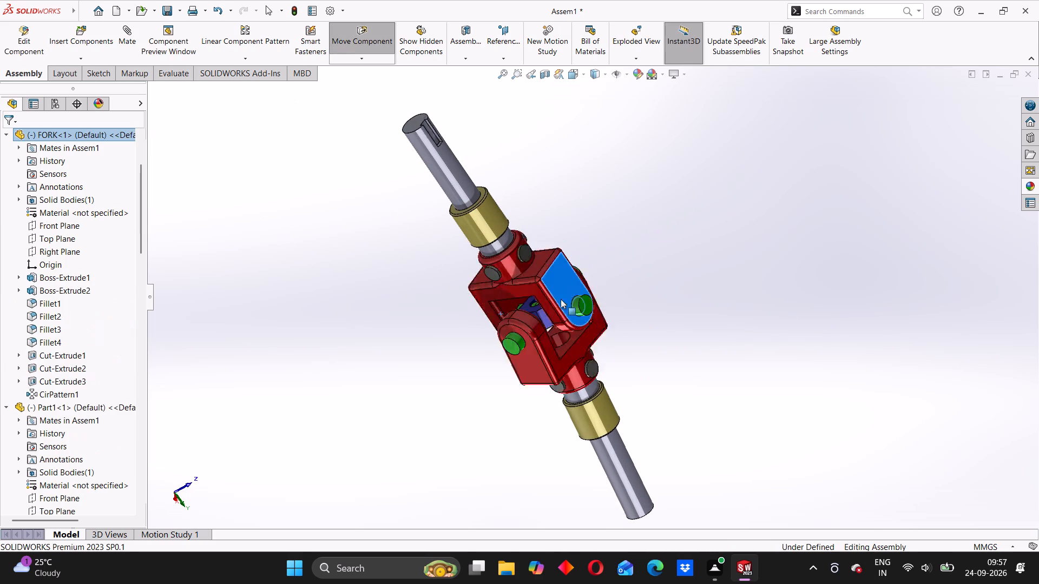
scroll(628, 224, "up", 2)
middle_click_drag(665, 322, 640, 317)
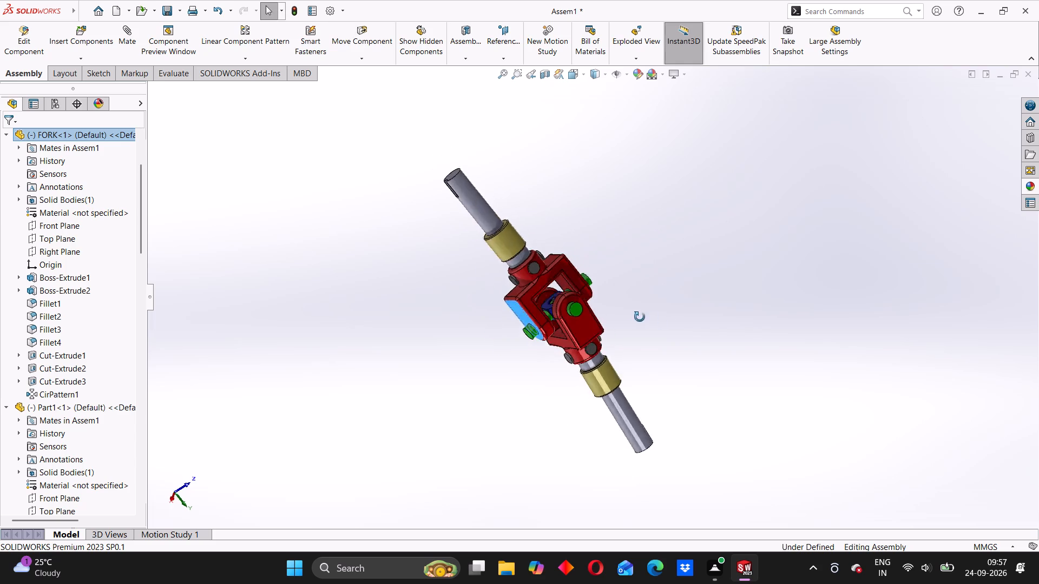
middle_click_drag(640, 317, 544, 296)
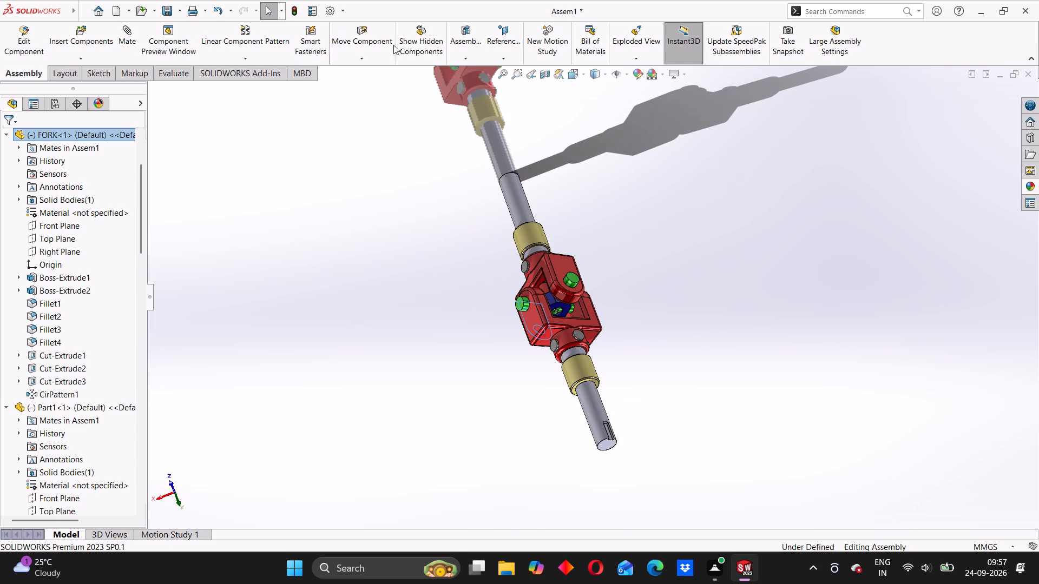
Start saving the assembly as a new file with Save As.
left_click(178, 10)
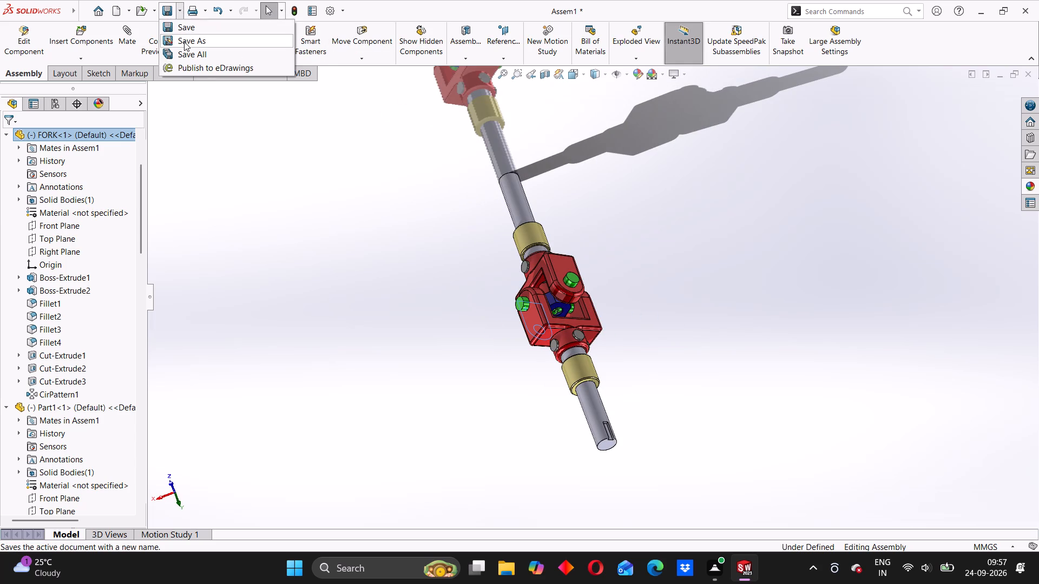
left_click(184, 42)
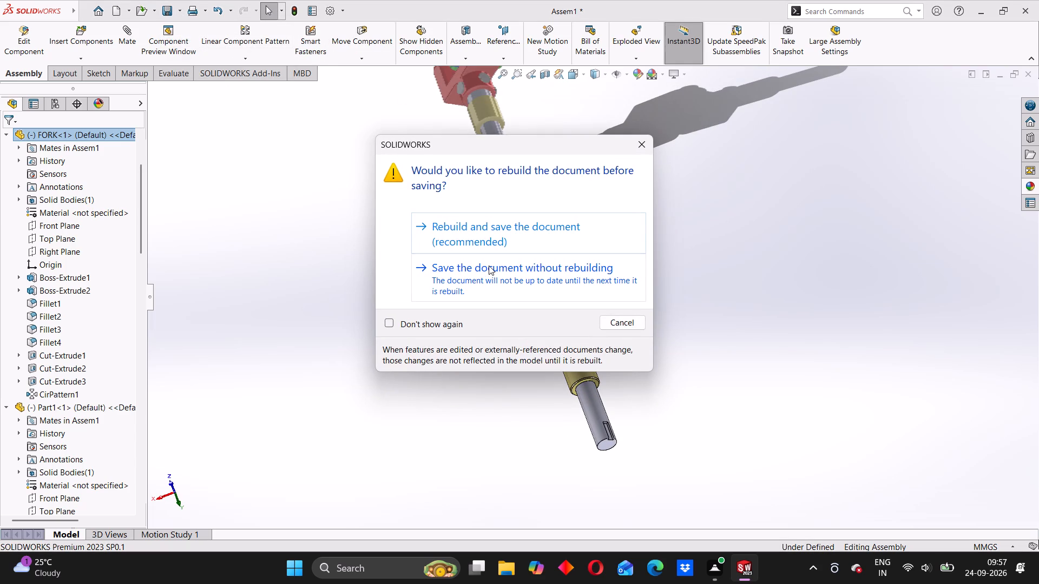
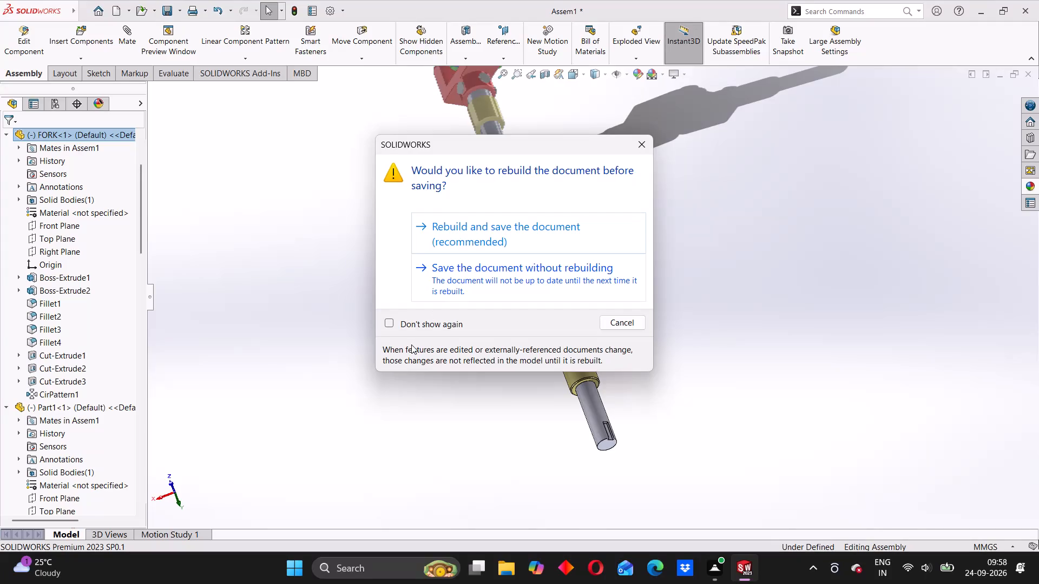
Rebuild the assembly for saving and choose the Downloads folder as the save location.
left_click(465, 233)
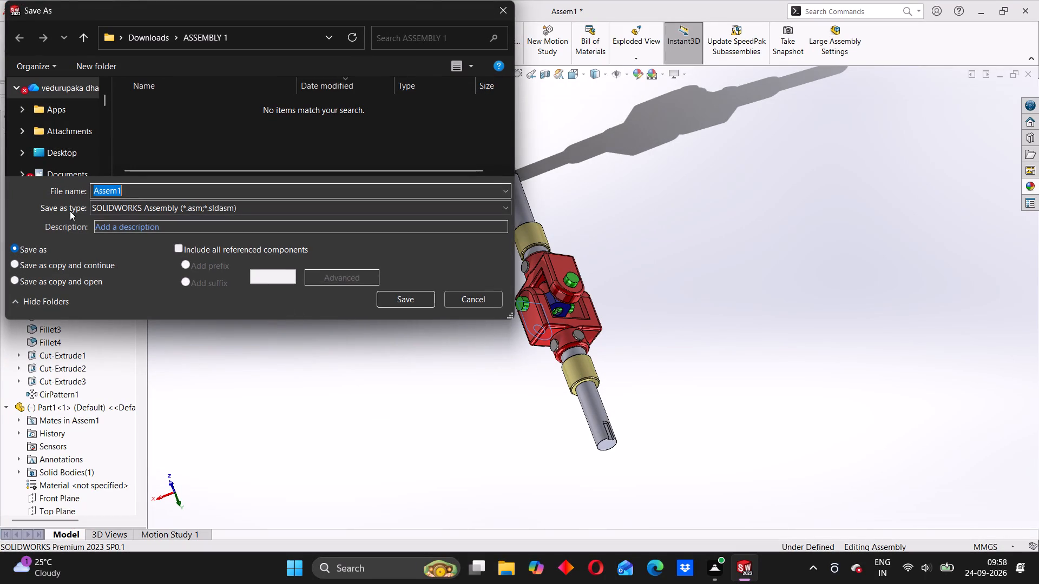
scroll(60, 122, "down", 8)
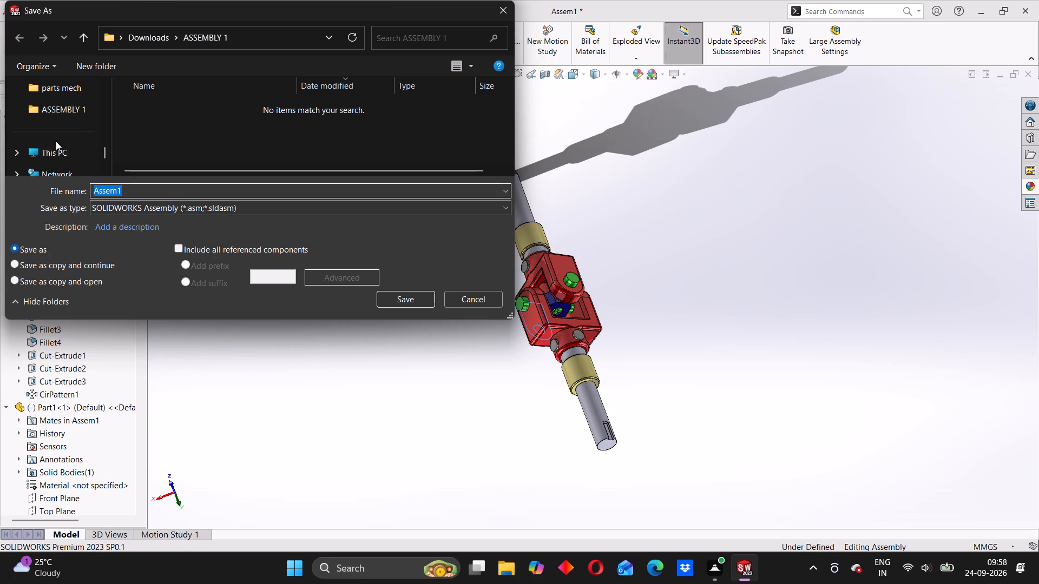
scroll(56, 141, "up", 5)
left_click(54, 147)
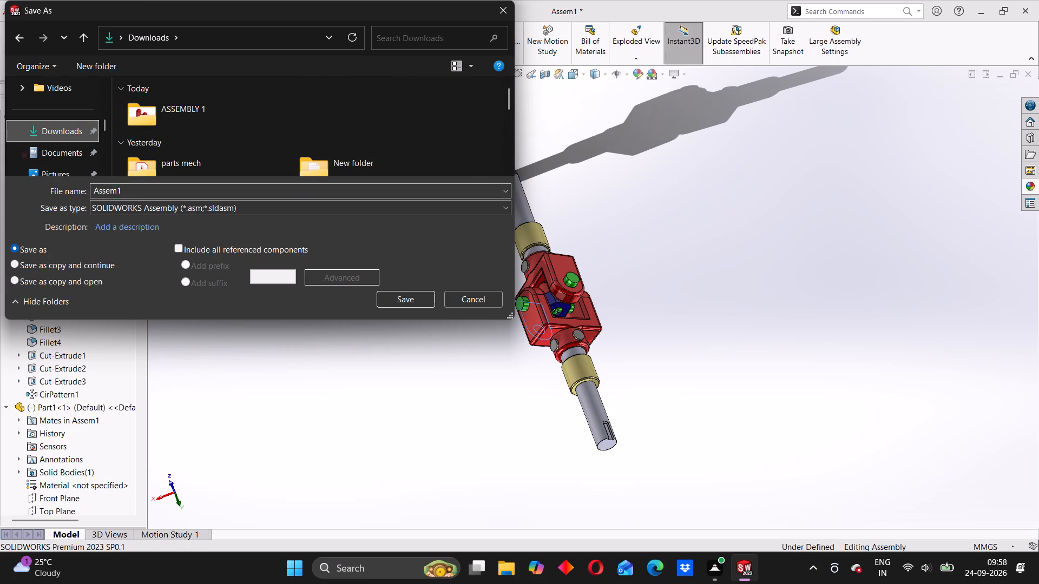
Name the assembly file UNIVERSAL JOINT ASSEMBELD and save it together with all modified component documents.
left_click_drag(126, 184, 101, 193)
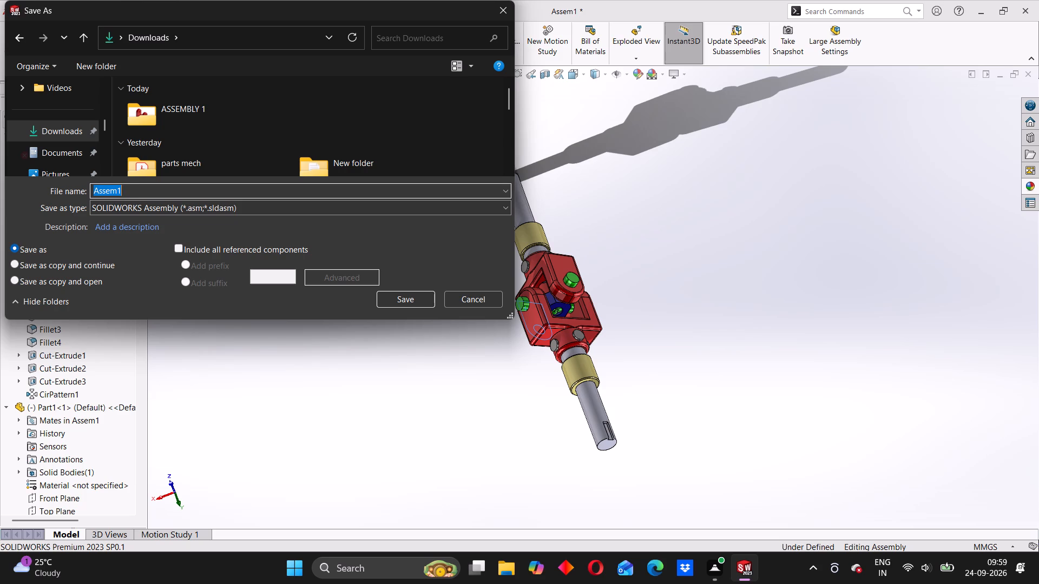
type("UNIVER")
type("SA")
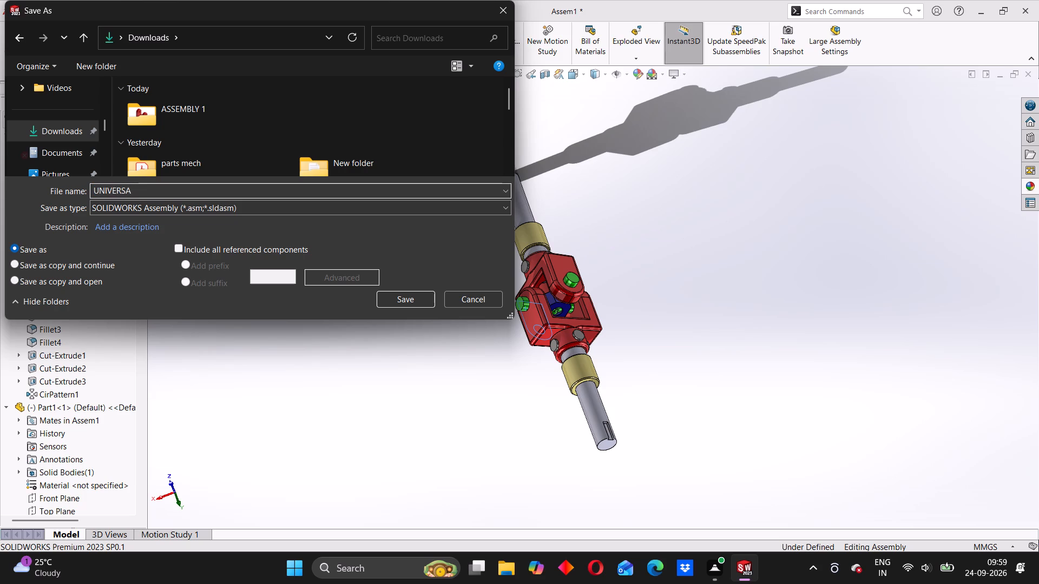
type("L JOINT ASSE,MBELS")
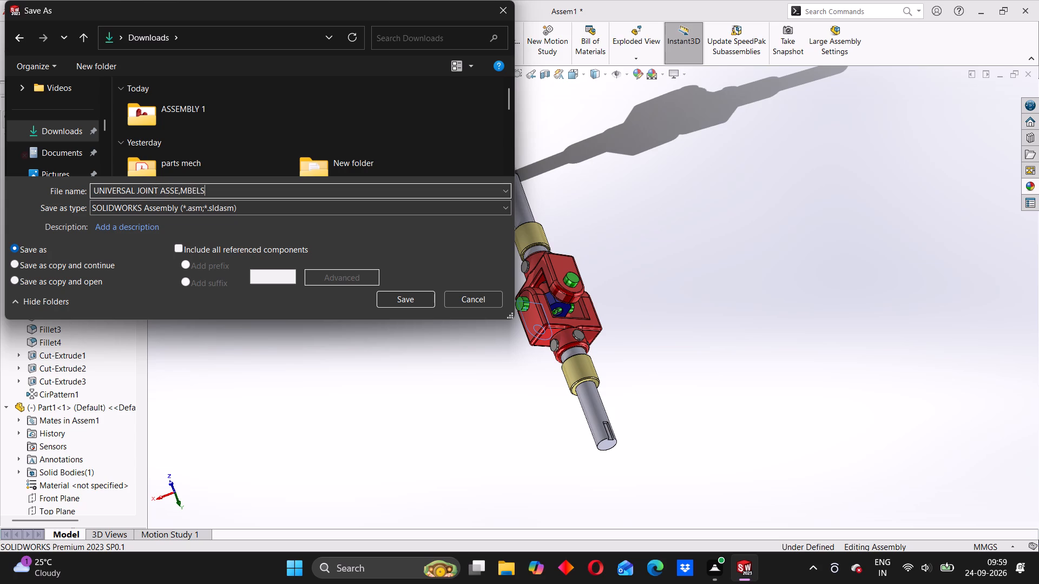
key("BackSpace")
key("d")
key("Left")
key("Left")
key("Left")
key("Left")
key("Left")
key("BackSpace")
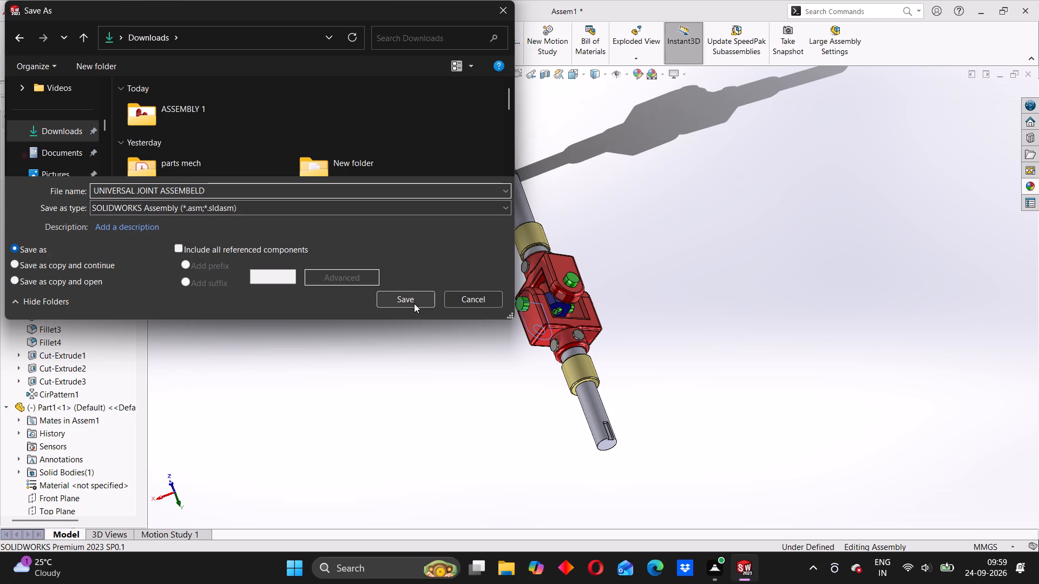
left_click(414, 303)
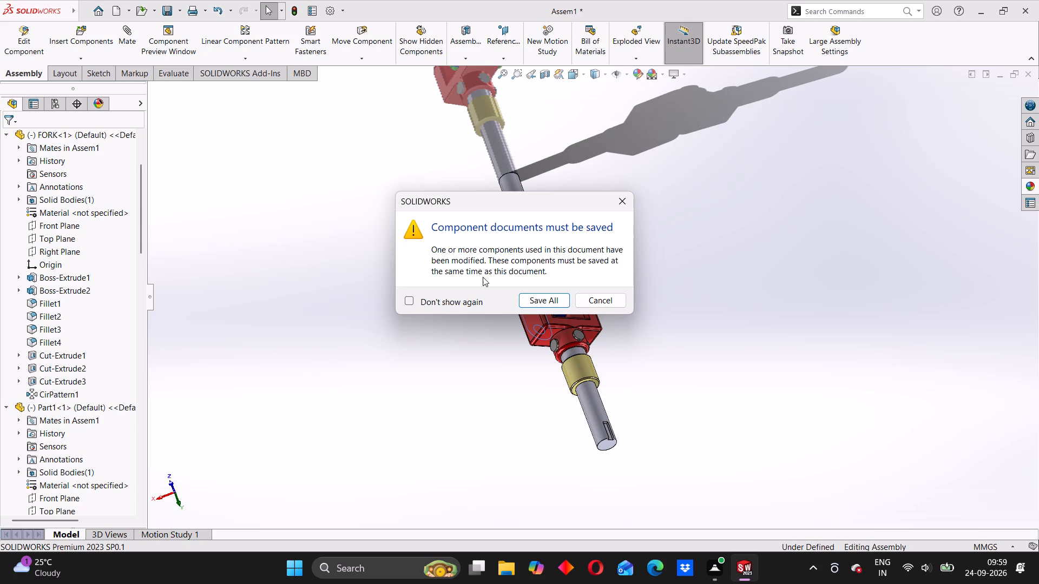
left_click(532, 301)
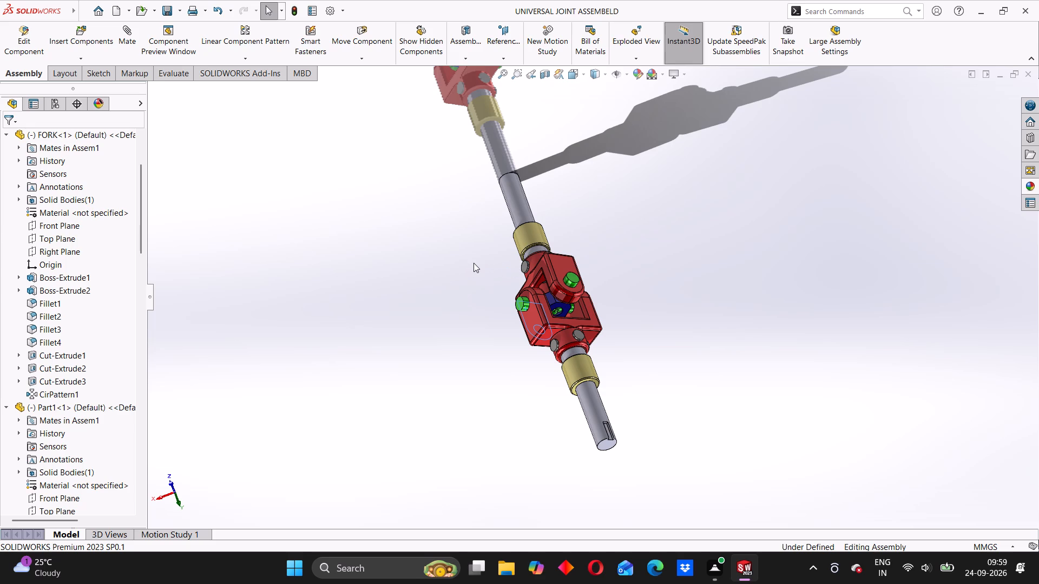
Open Motion Study 1 and extend the assembly's animation duration to about 15.8 seconds.
scroll(551, 277, "down", 4)
scroll(543, 278, "up", 3)
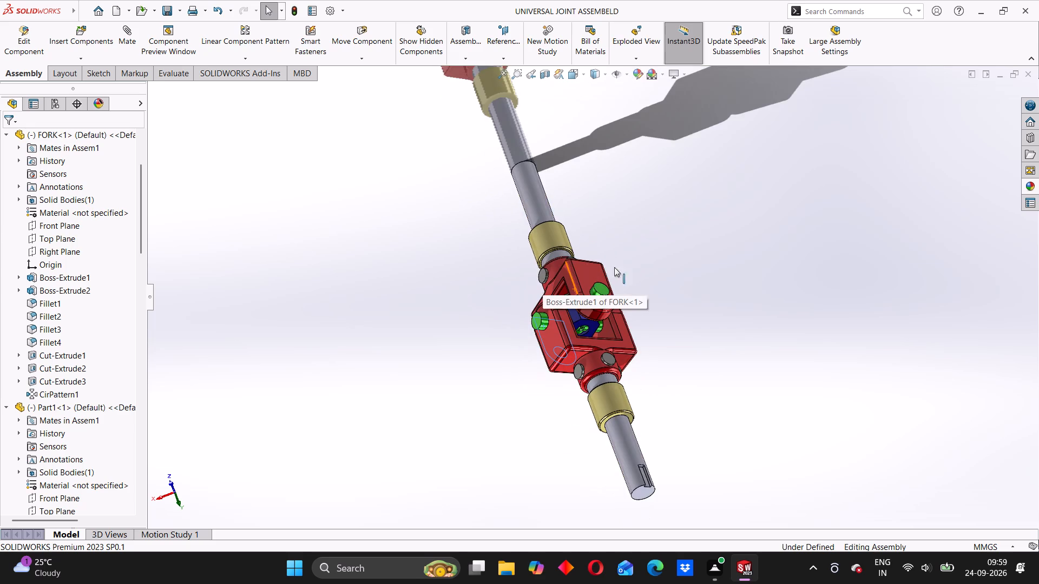
middle_click_drag(629, 265, 528, 317)
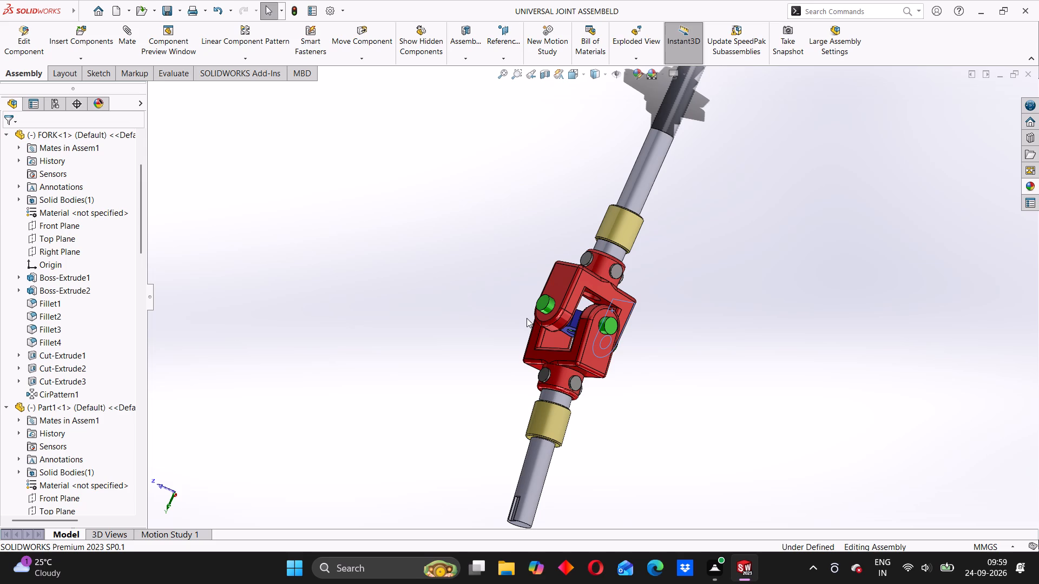
left_click(196, 537)
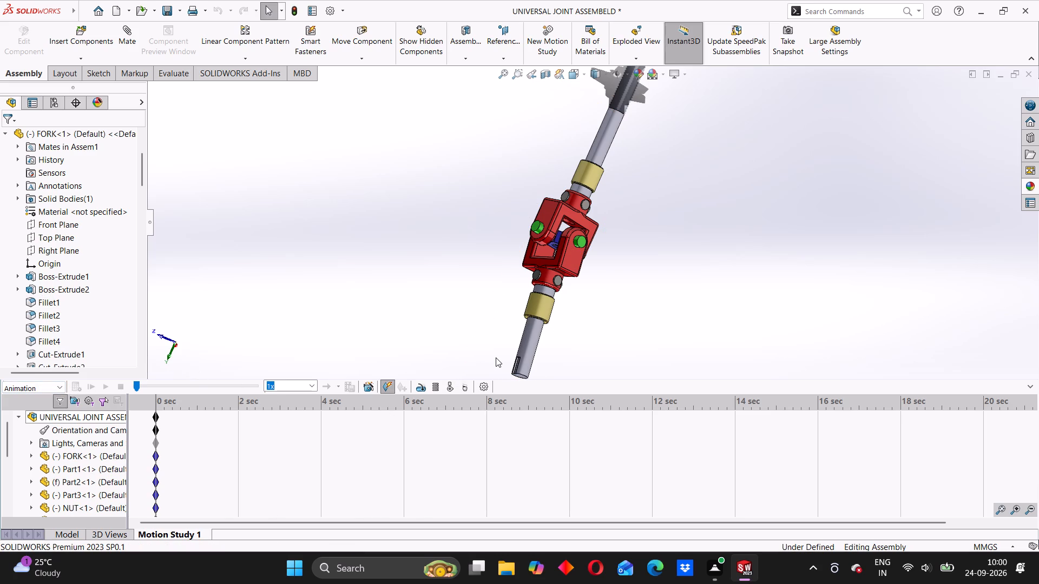
left_click_drag(156, 416, 181, 419)
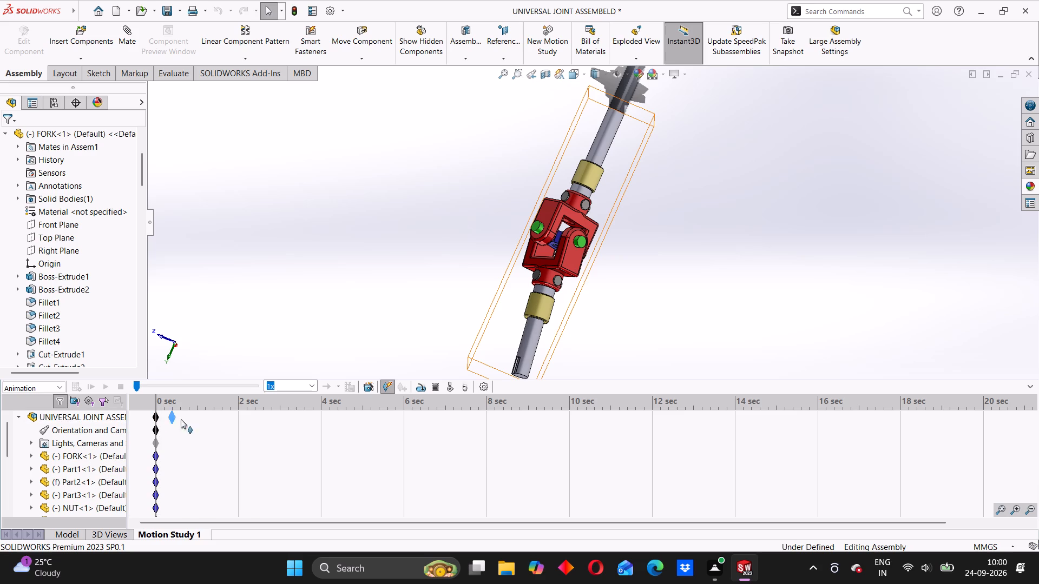
left_click_drag(181, 419, 626, 443)
left_click_drag(626, 443, 810, 447)
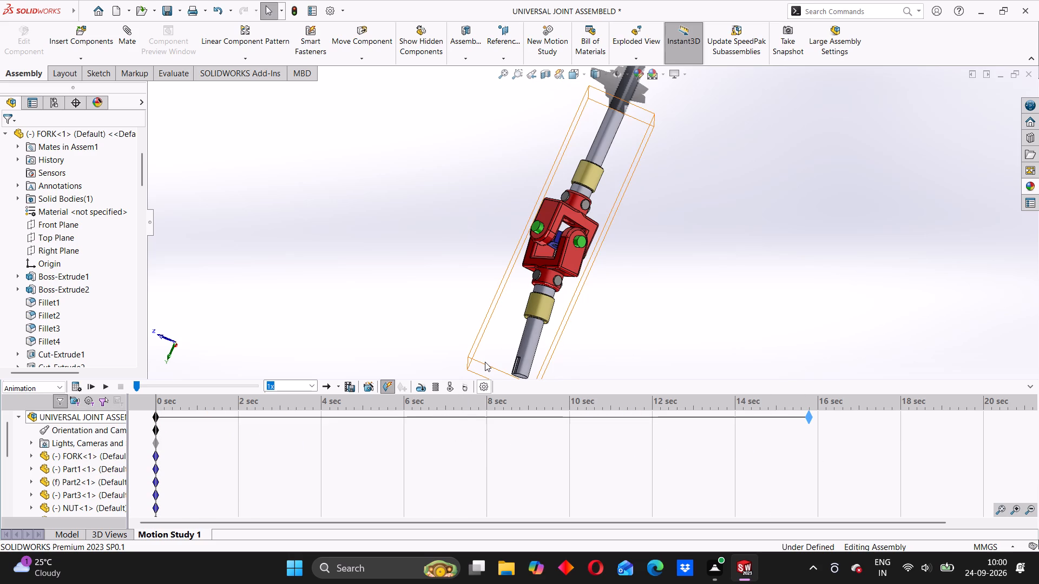
Add a rotary motor on the outer cylindrical face of the Part1<2> shaft, at a constant speed of 10 RPM.
left_click(420, 384)
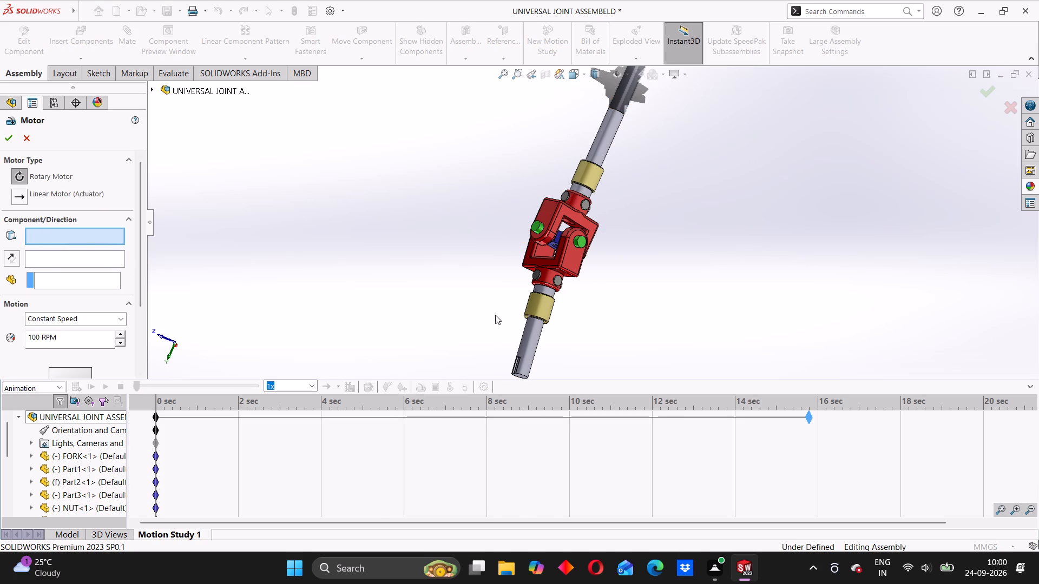
left_click(525, 339)
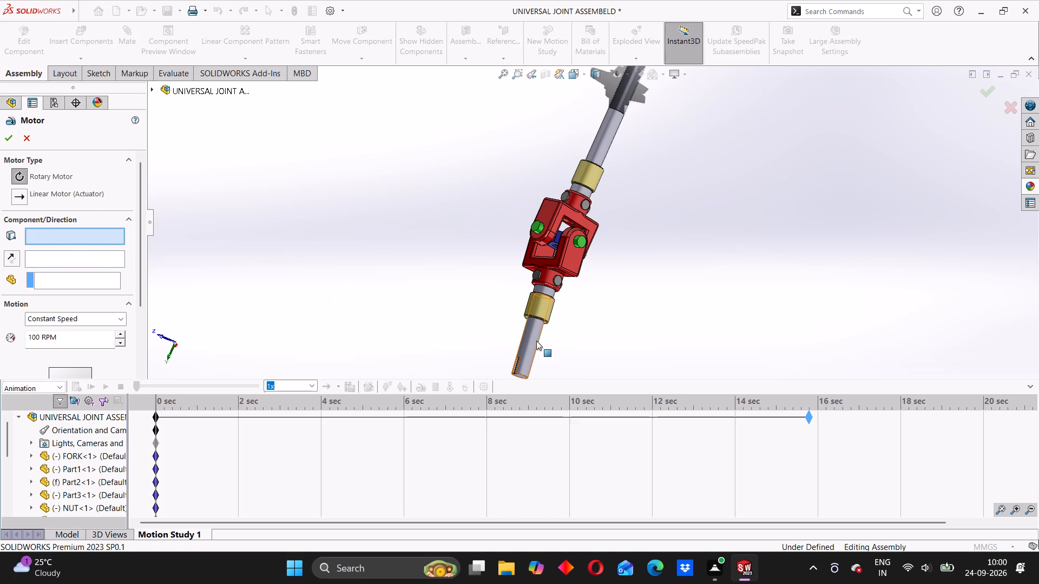
left_click(536, 341)
middle_click_drag(621, 343, 593, 341)
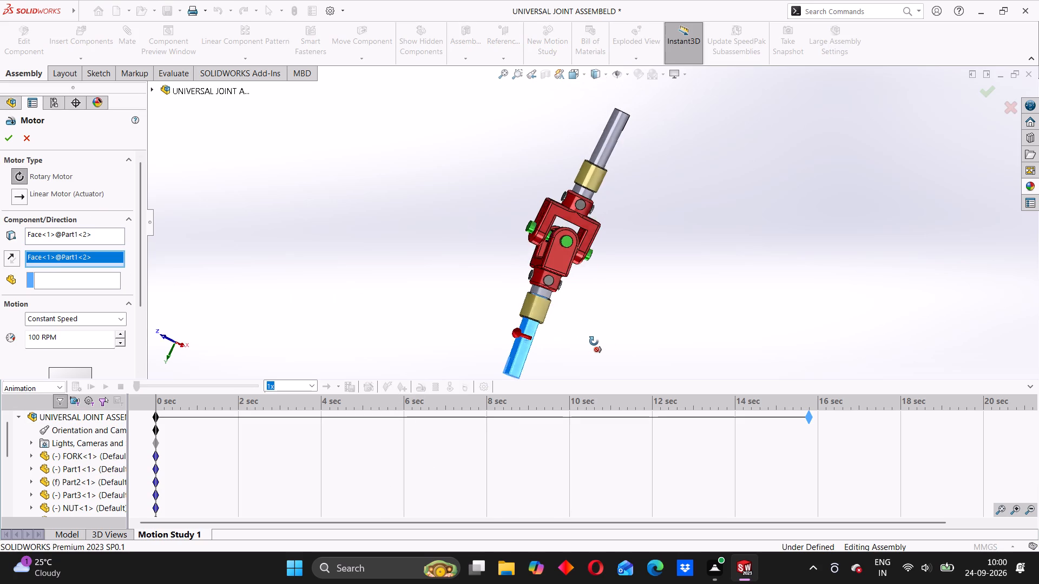
middle_click_drag(593, 341, 587, 339)
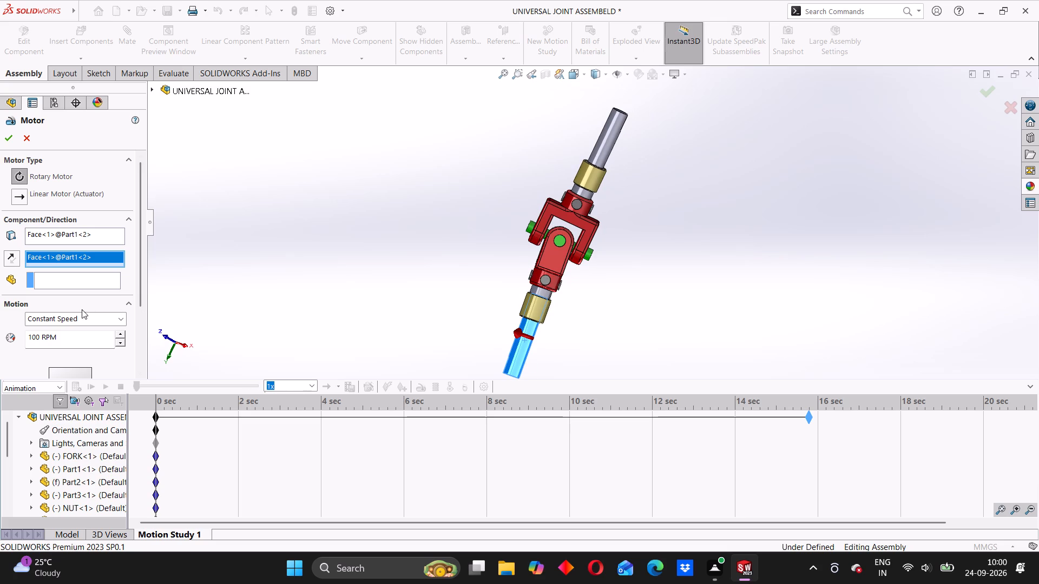
scroll(44, 315, "down", 2)
scroll(48, 314, "up", 1)
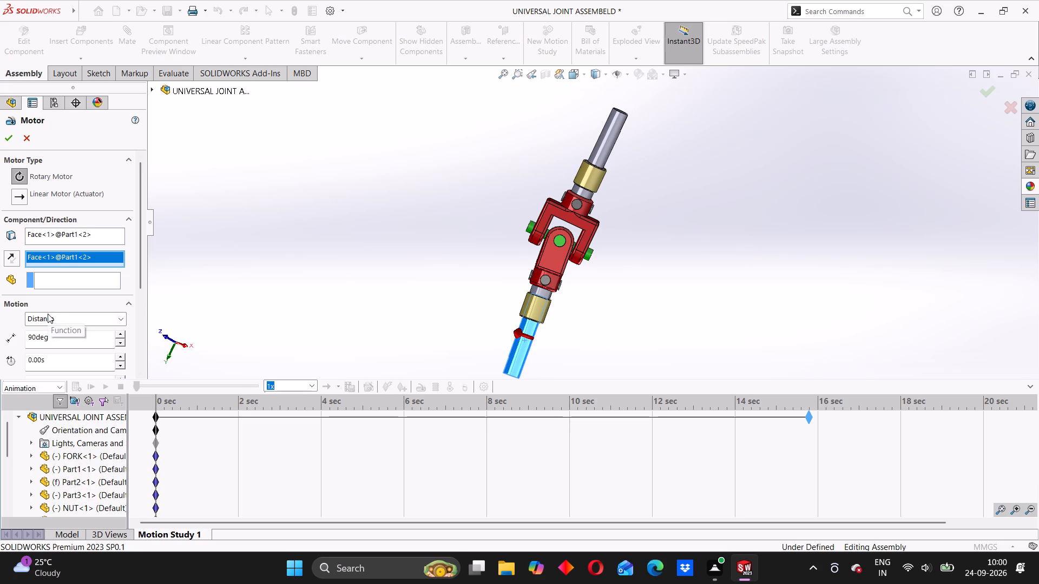
scroll(49, 317, "up", 2)
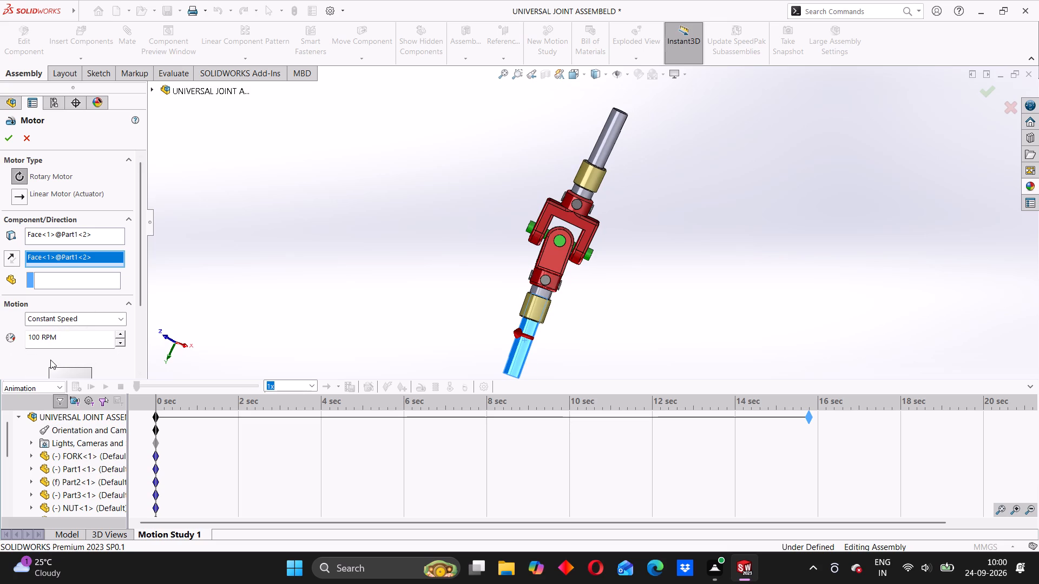
left_click(40, 343)
key("BackSpace")
key("Return")
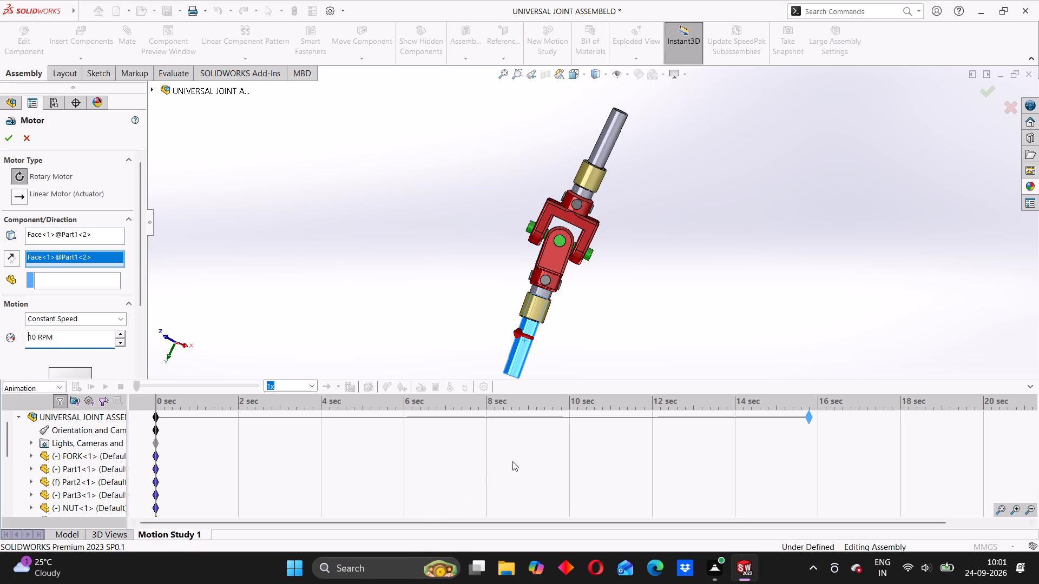
left_click_drag(140, 273, 145, 368)
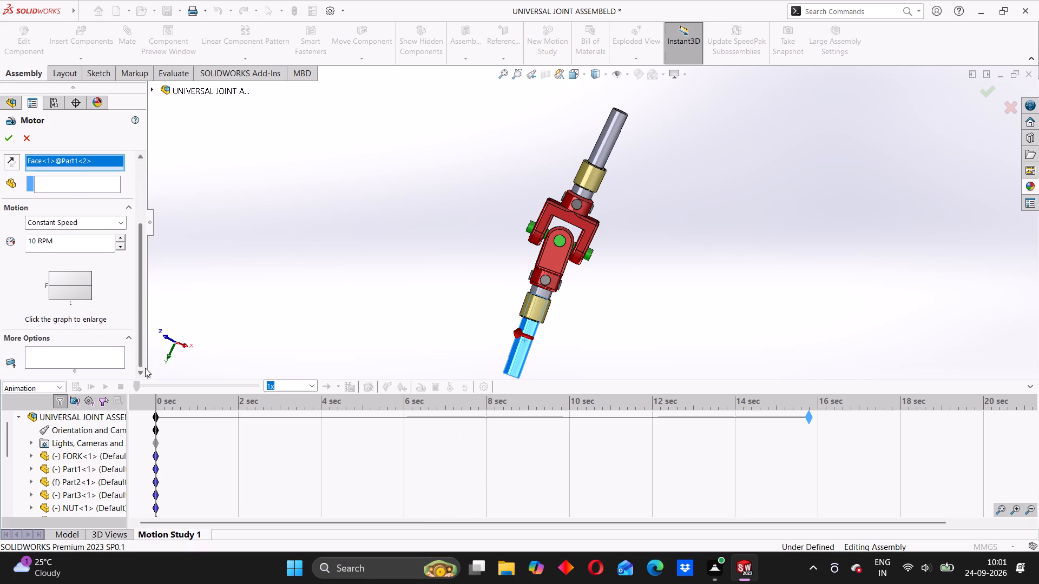
left_click_drag(145, 368, 145, 372)
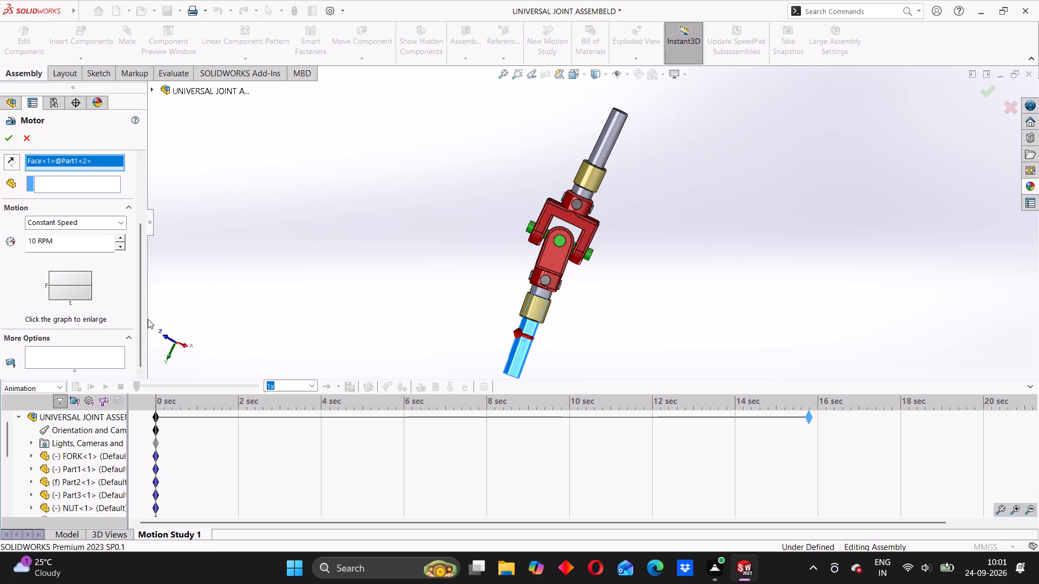
left_click_drag(139, 289, 136, 308)
double_click(74, 388)
left_click_drag(143, 274, 139, 300)
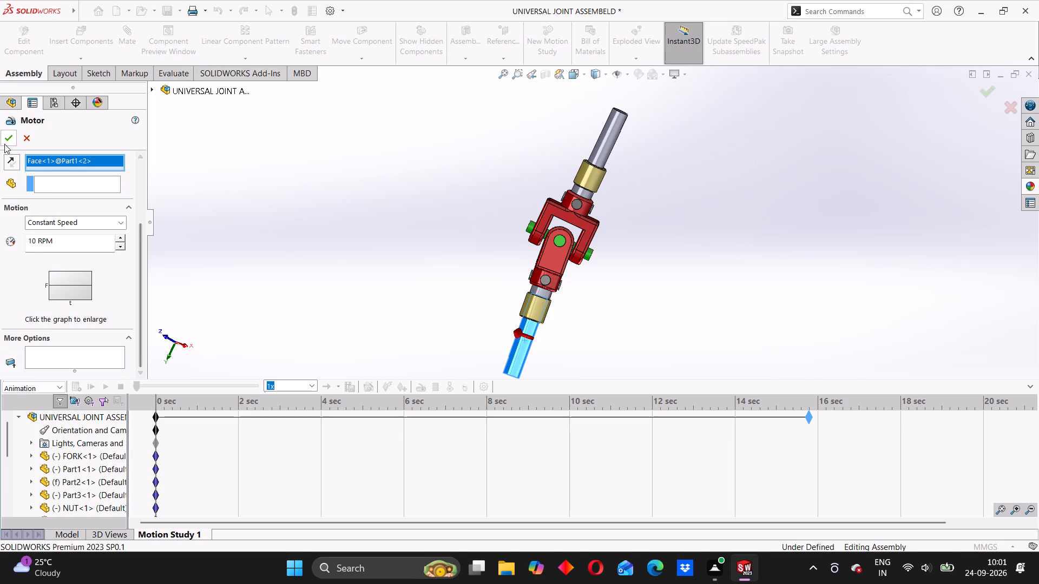
left_click(10, 139)
Calculate the motion study and watch the motor-driven joint from several angles.
left_click(77, 386)
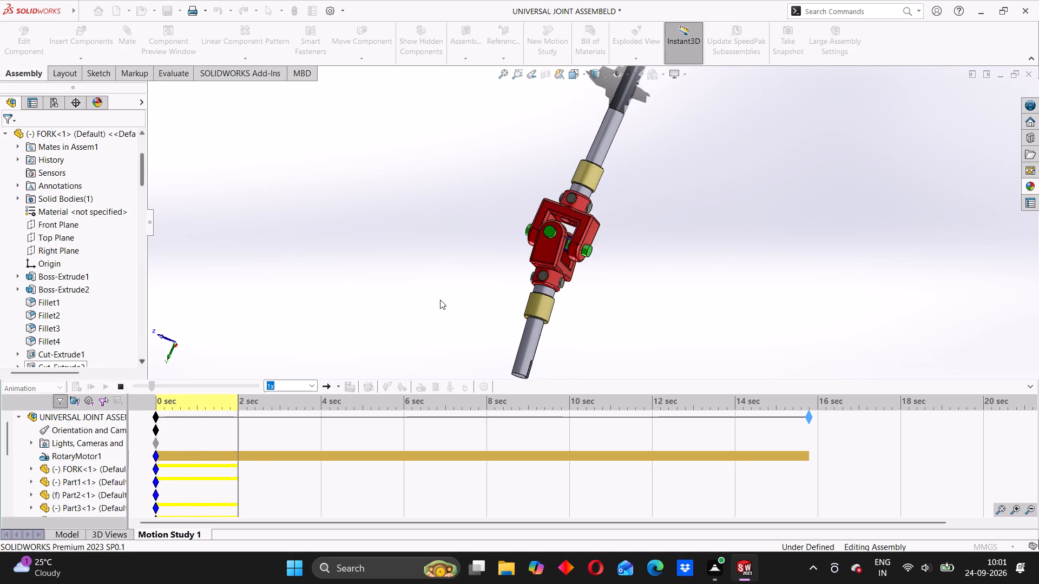
scroll(455, 296, "up", 3)
middle_click_drag(525, 300, 632, 273)
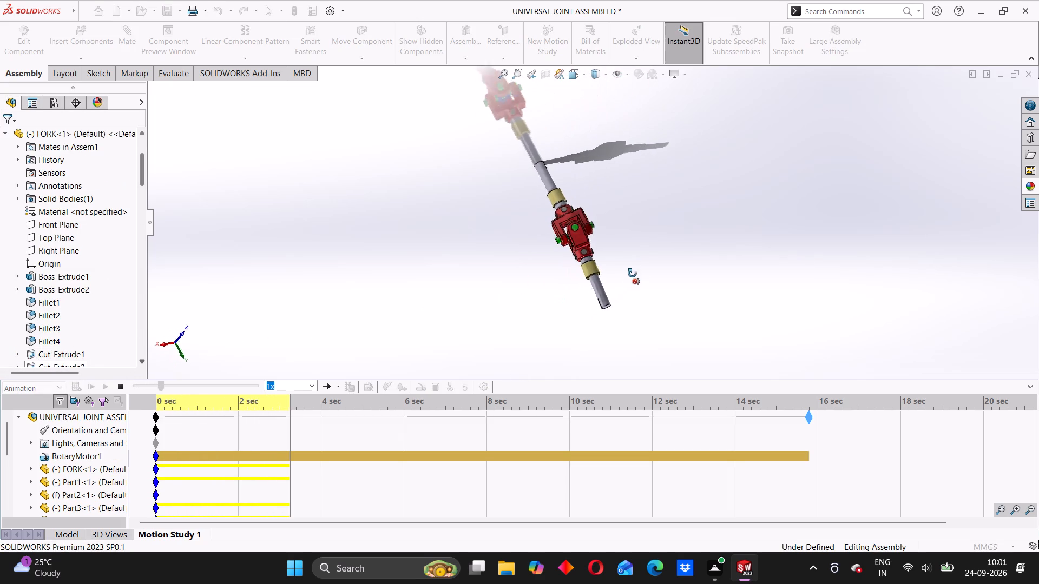
middle_click_drag(632, 273, 641, 264)
middle_click_drag(635, 258, 562, 291)
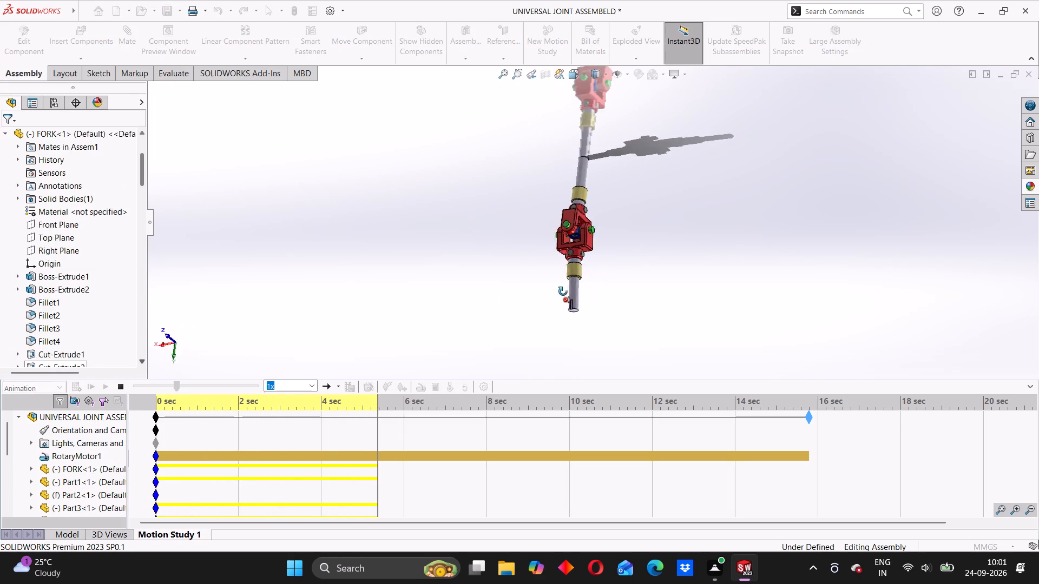
middle_click_drag(562, 291, 498, 291)
scroll(547, 265, "down", 3)
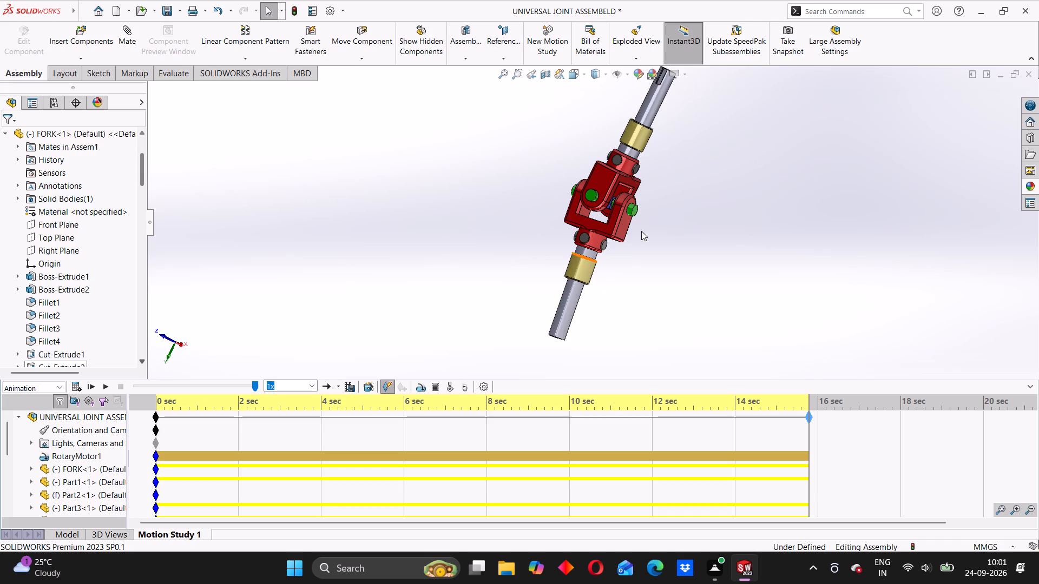
scroll(646, 230, "up", 2)
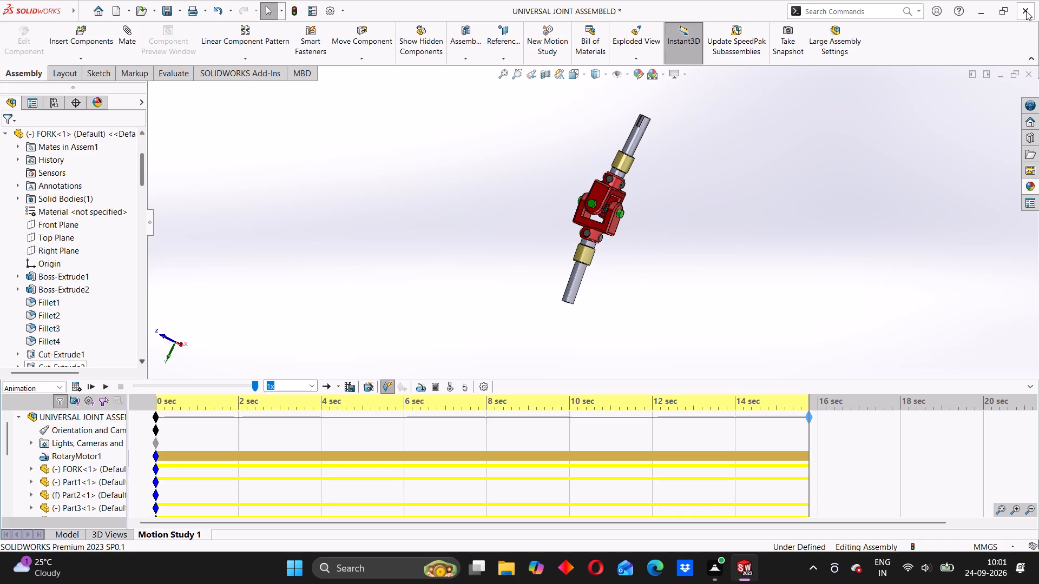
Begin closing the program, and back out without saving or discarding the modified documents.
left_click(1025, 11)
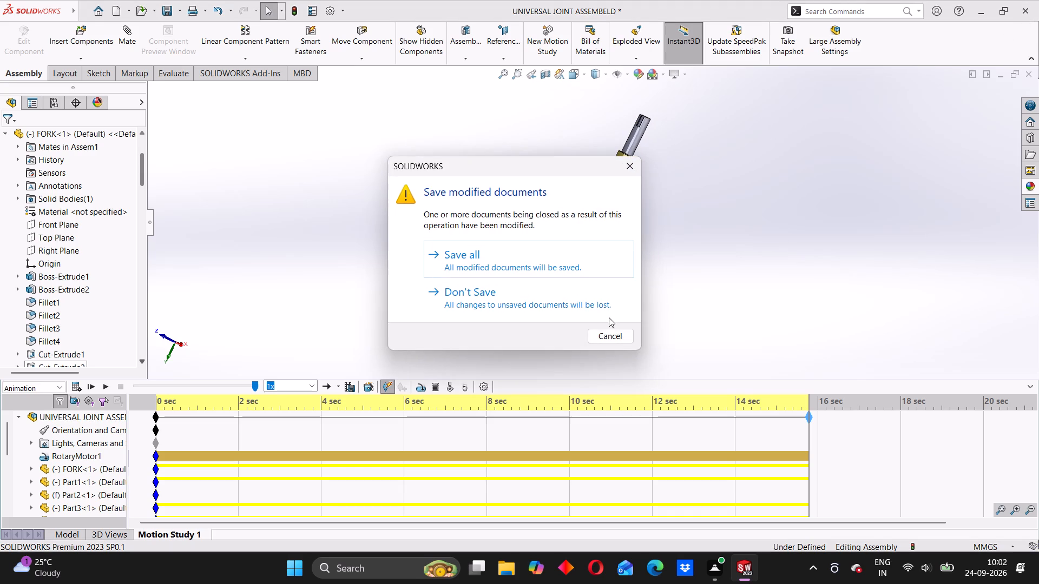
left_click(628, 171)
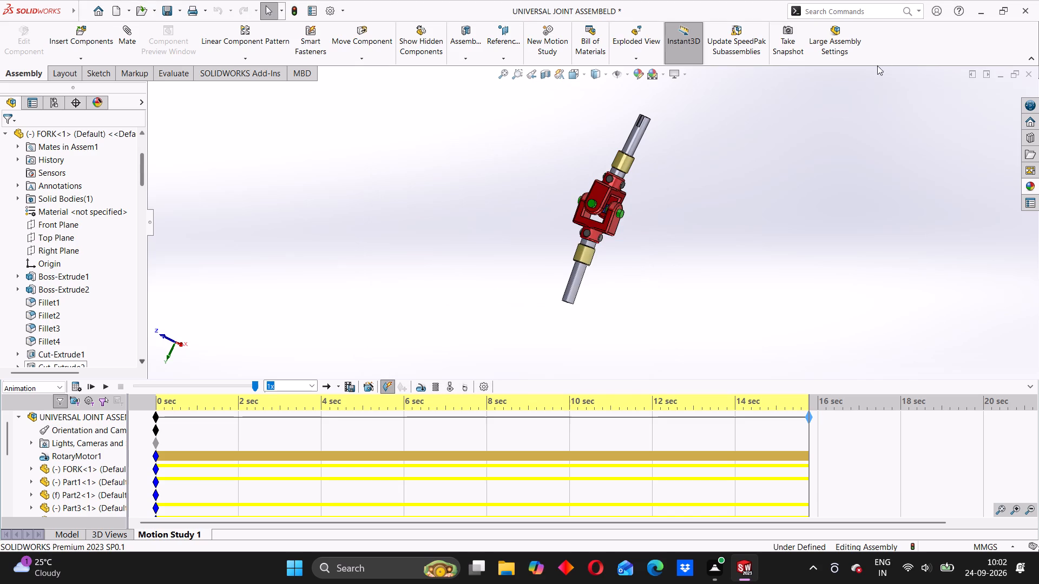